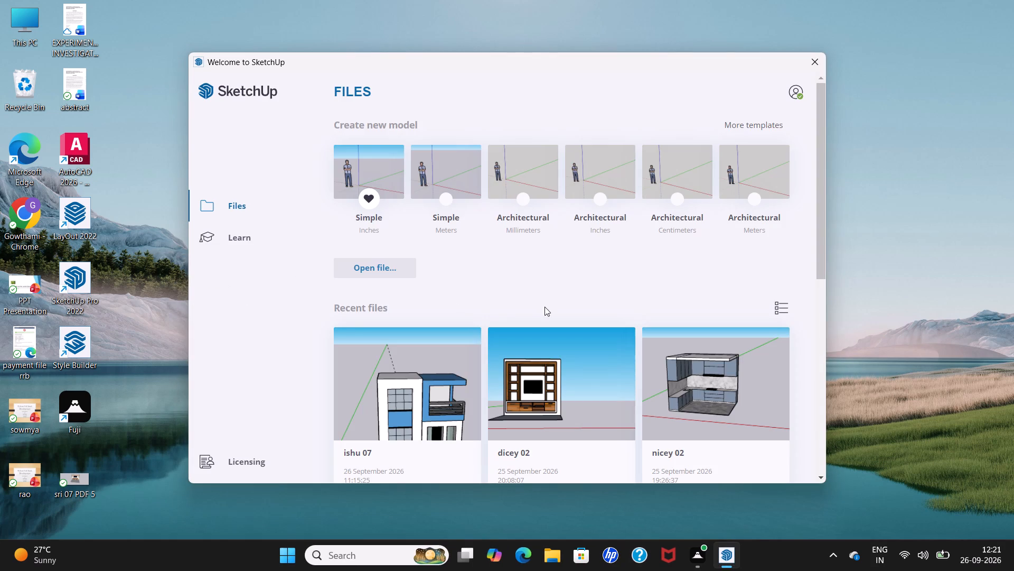
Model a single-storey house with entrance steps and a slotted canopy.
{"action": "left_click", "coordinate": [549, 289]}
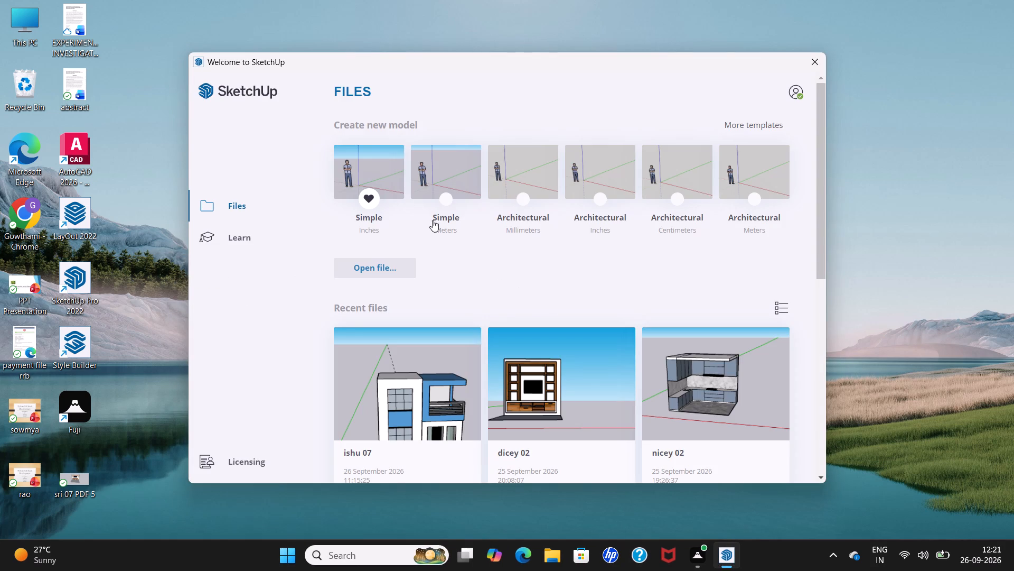
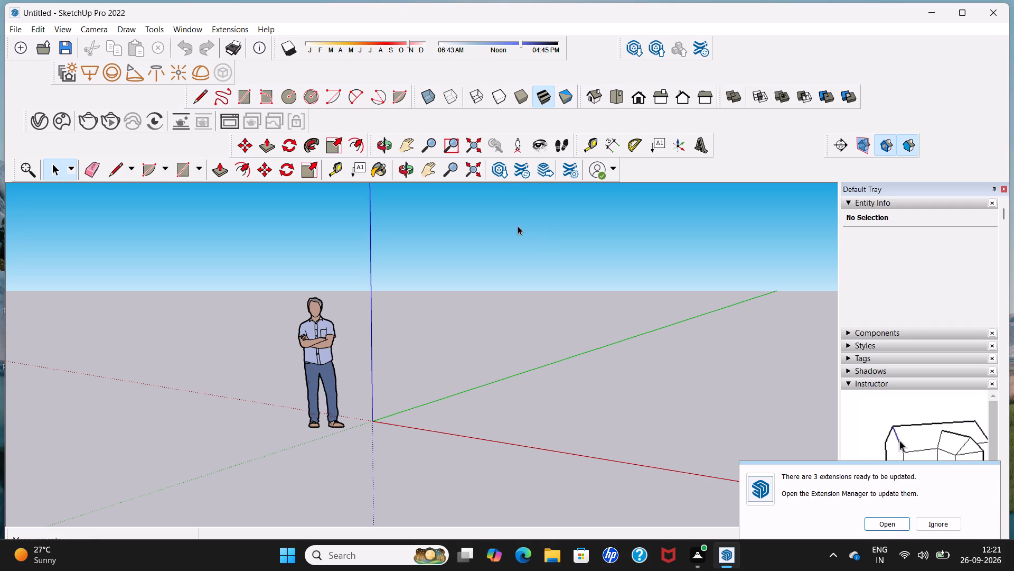
Draw a 10' by 20' rectangle on the ground plane, working in the standard Top view.
{"action": "left_click", "coordinate": [619, 94]}
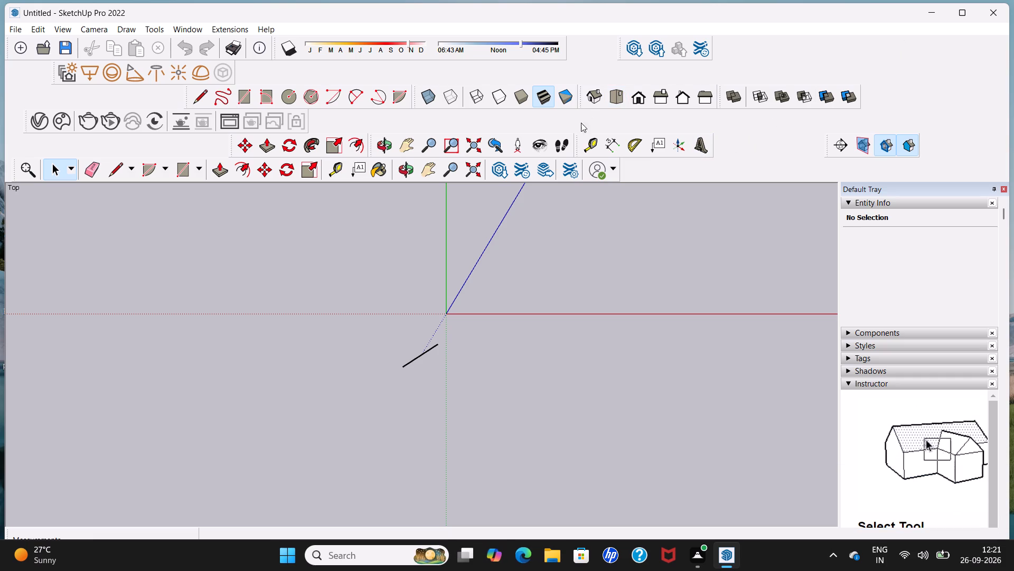
{"action": "left_click", "coordinate": [615, 94]}
{"action": "scroll", "coordinate": [615, 156], "scroll_direction": "up", "scroll_amount": 2}
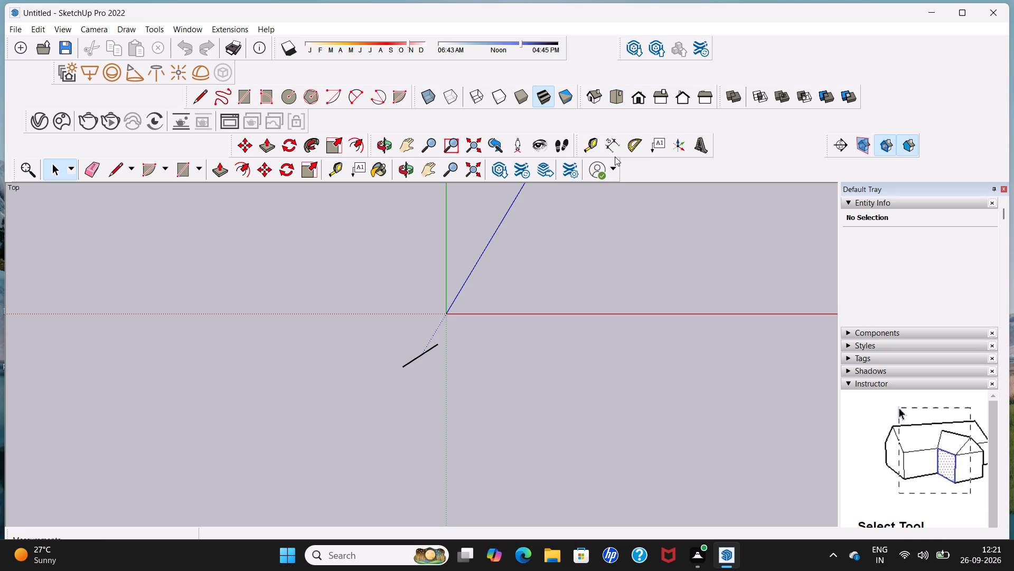
{"action": "scroll", "coordinate": [615, 156], "scroll_direction": "up", "scroll_amount": 3}
{"action": "scroll", "coordinate": [593, 229], "scroll_direction": "up", "scroll_amount": 17}
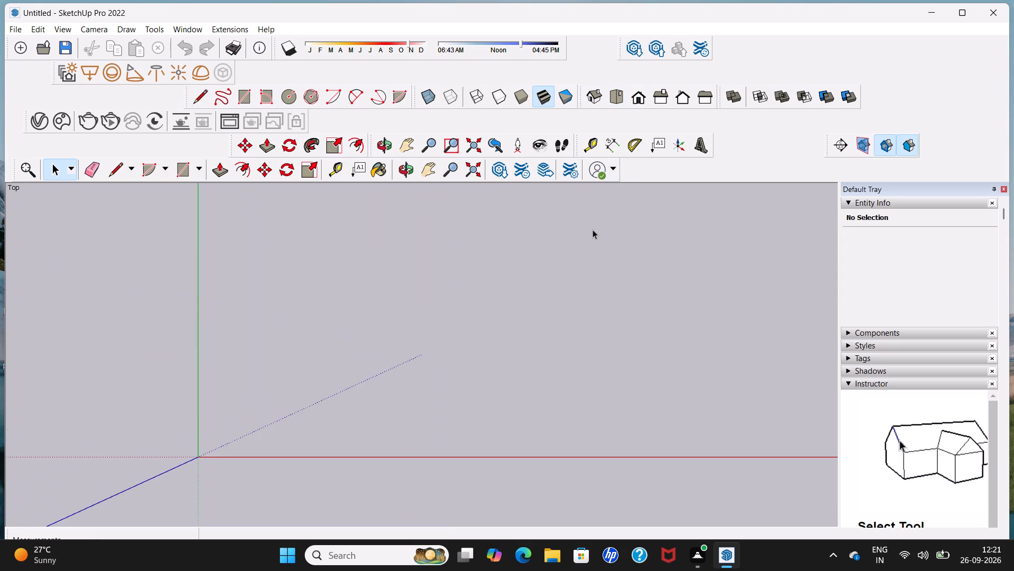
{"action": "scroll", "coordinate": [593, 229], "scroll_direction": "up", "scroll_amount": 15}
{"action": "scroll", "coordinate": [593, 229], "scroll_direction": "up", "scroll_amount": 7}
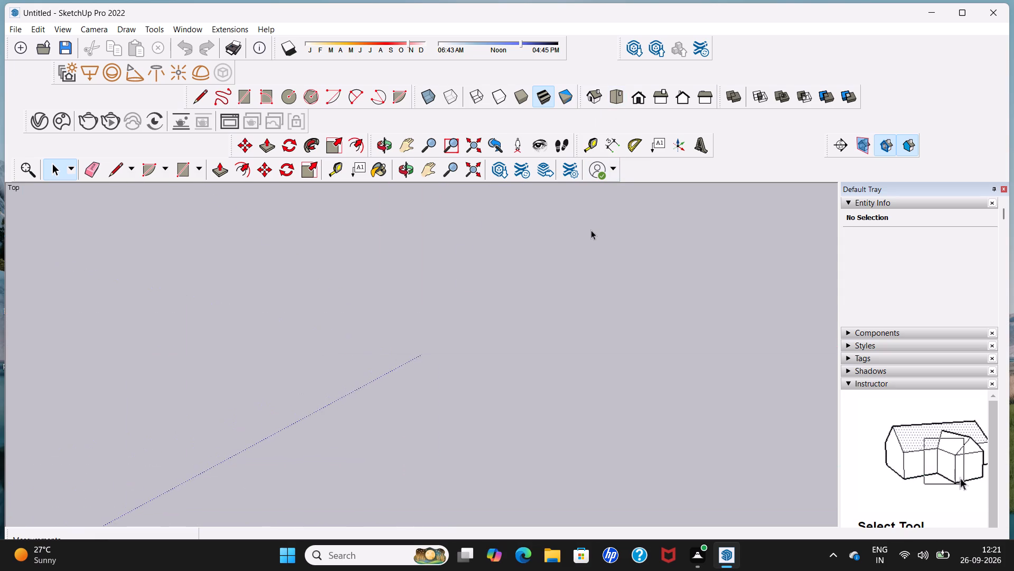
{"action": "scroll", "coordinate": [591, 230], "scroll_direction": "up", "scroll_amount": 1}
{"action": "left_click", "coordinate": [245, 98]}
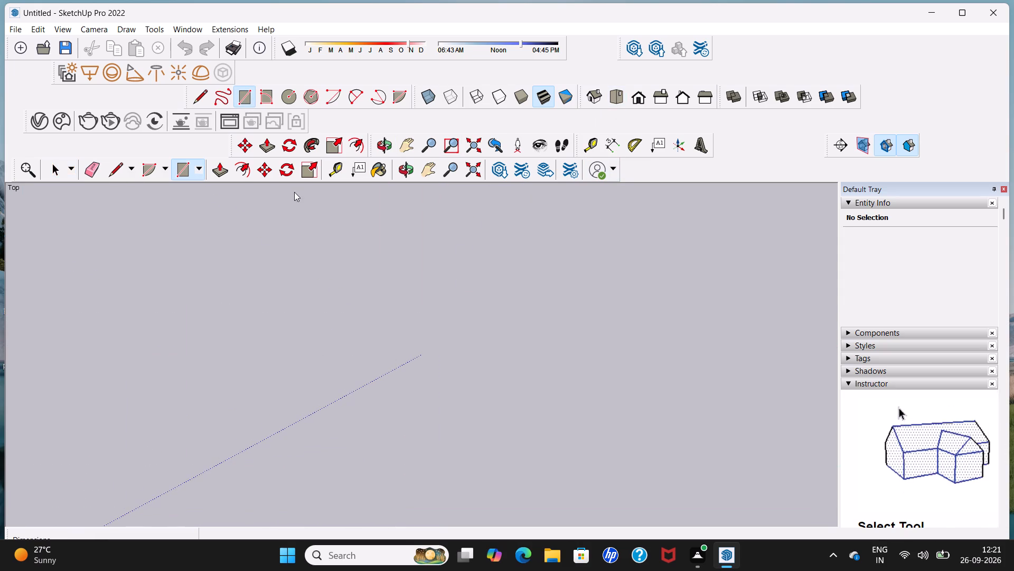
{"action": "left_click", "coordinate": [326, 233]}
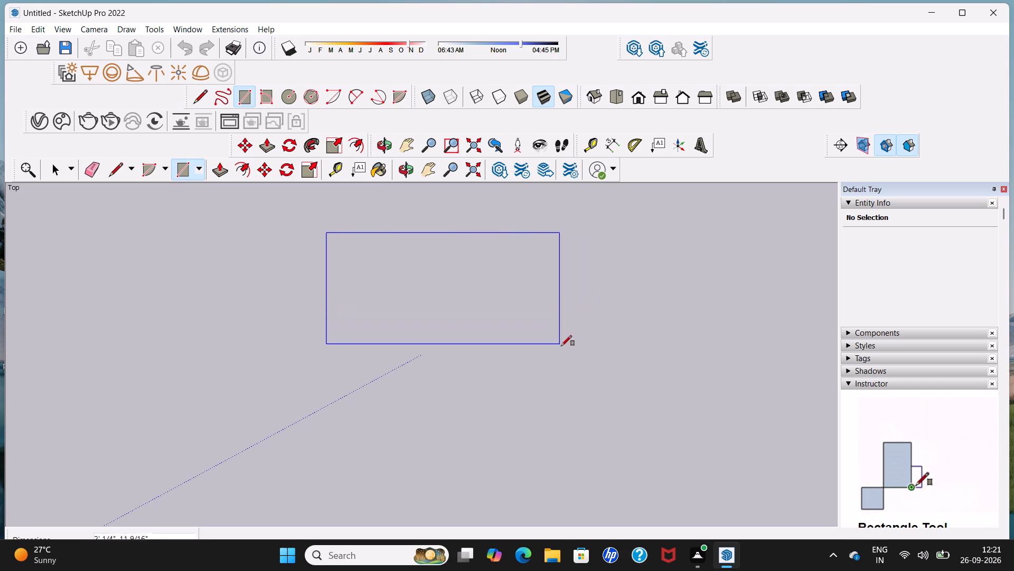
{"action": "type", "text": "10"}
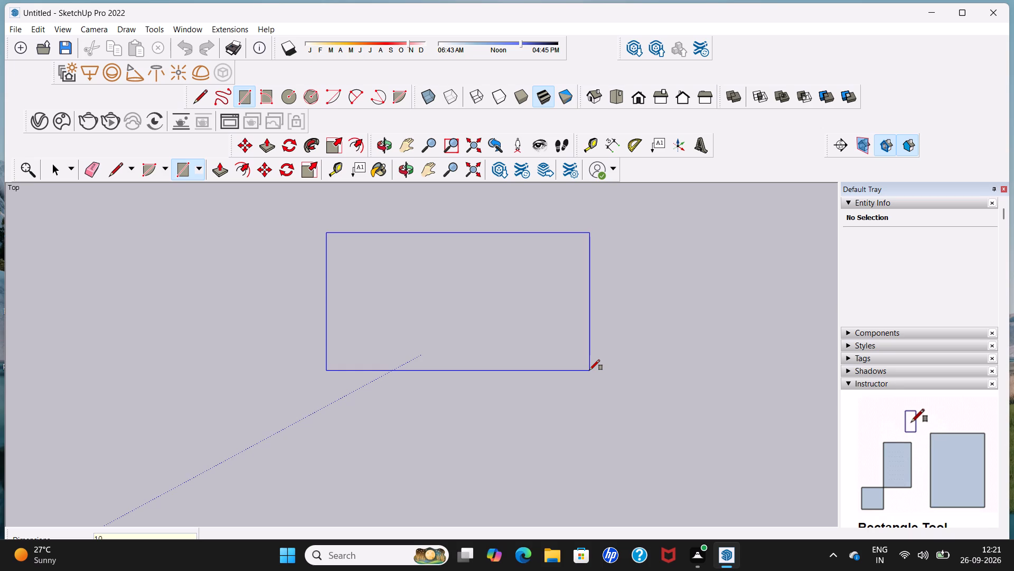
{"action": "key", "text": "apostrophe"}
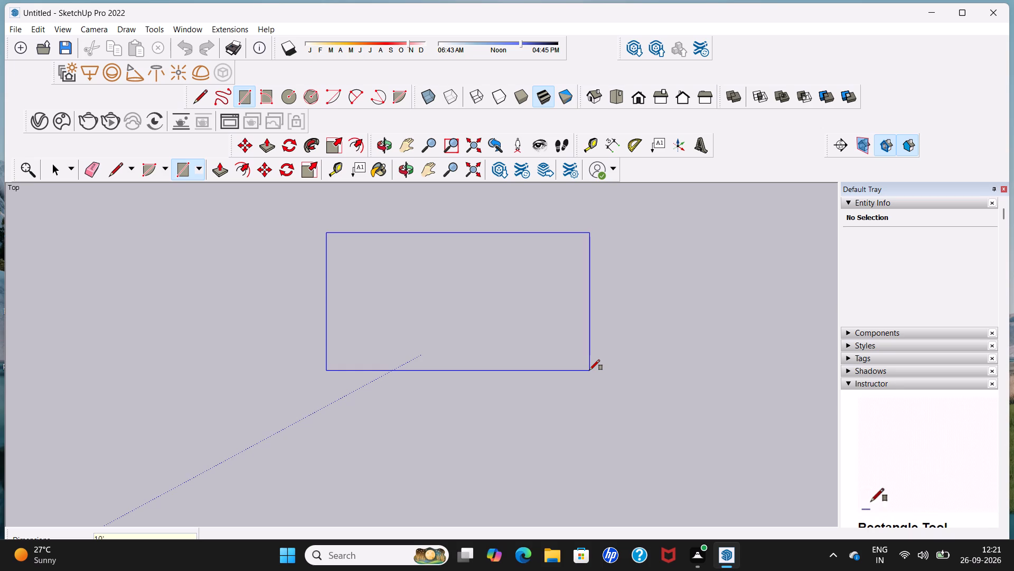
{"action": "key", "text": "comma"}
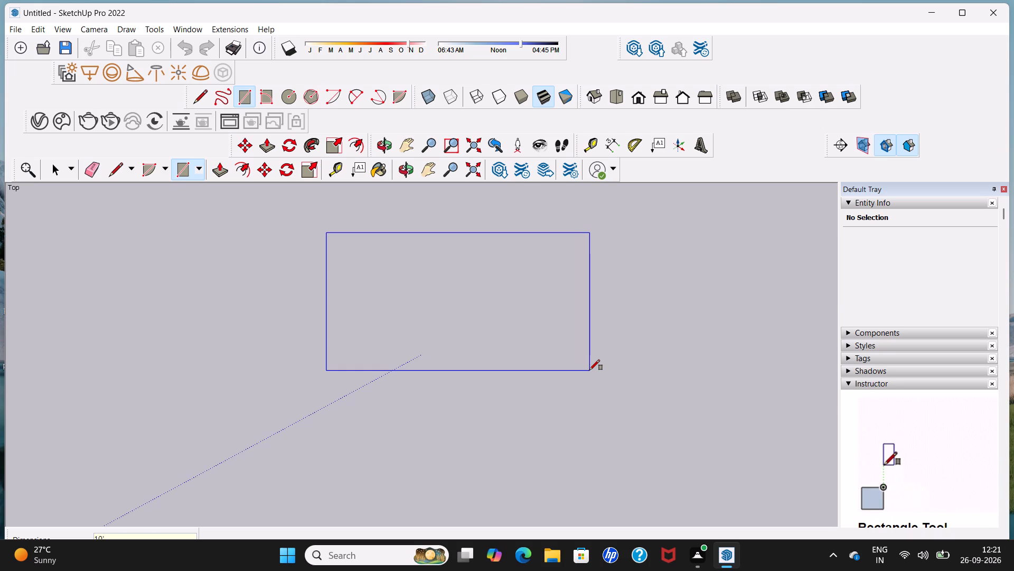
{"action": "type", "text": "20"}
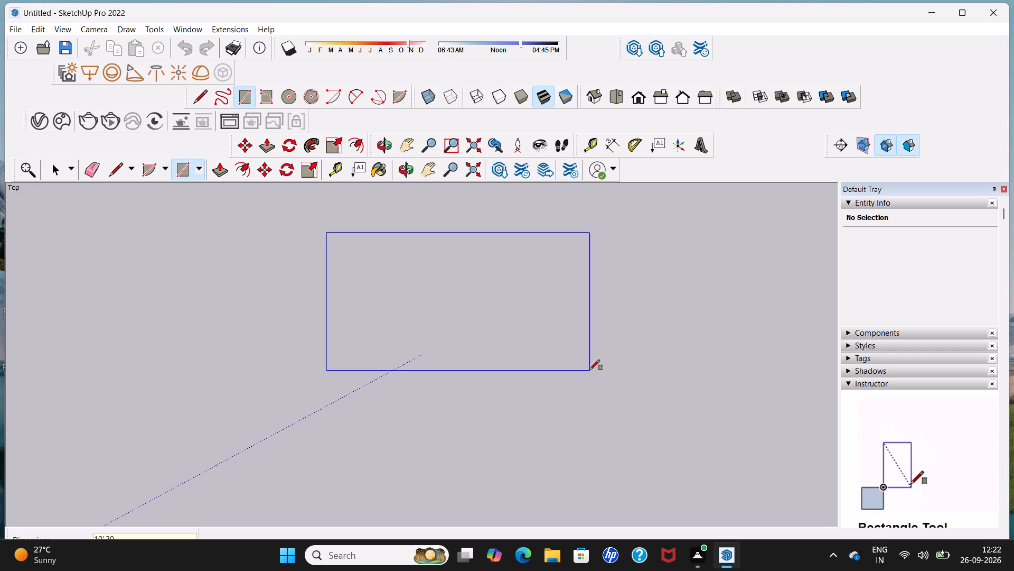
{"action": "key", "text": "apostrophe"}
{"action": "key", "text": "Return"}
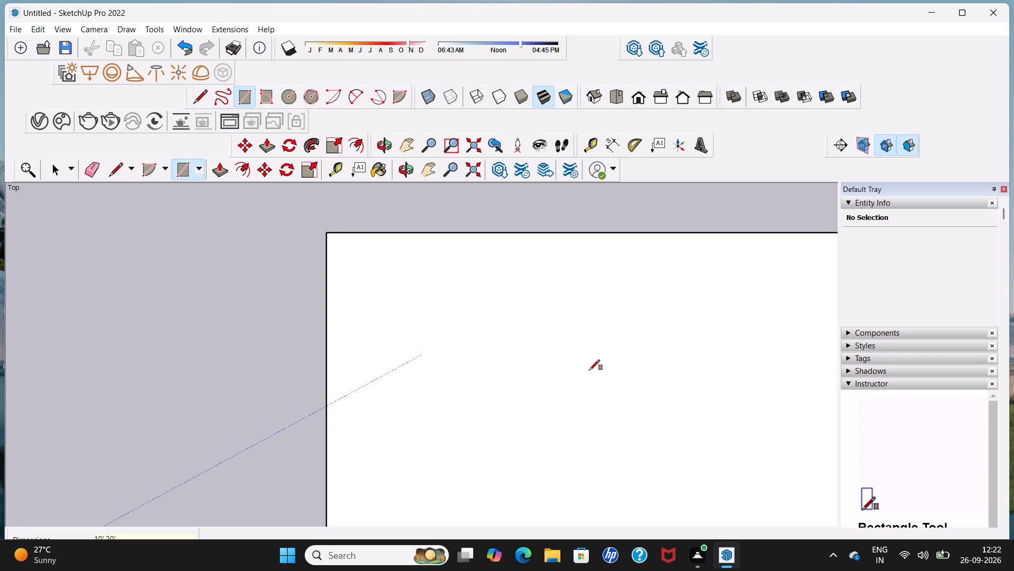
{"action": "left_click", "coordinate": [589, 370]}
{"action": "key", "text": "space"}
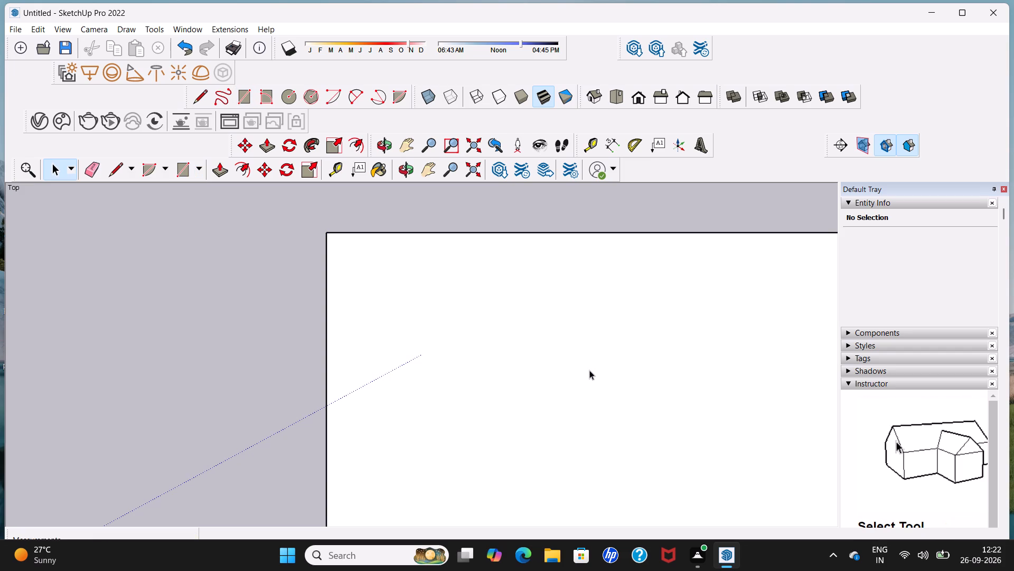
Move the whole rectangle by its upper-left corner away from the origin, finishing with a diagonal move of about 28' 11".
{"action": "double_click", "coordinate": [589, 370]}
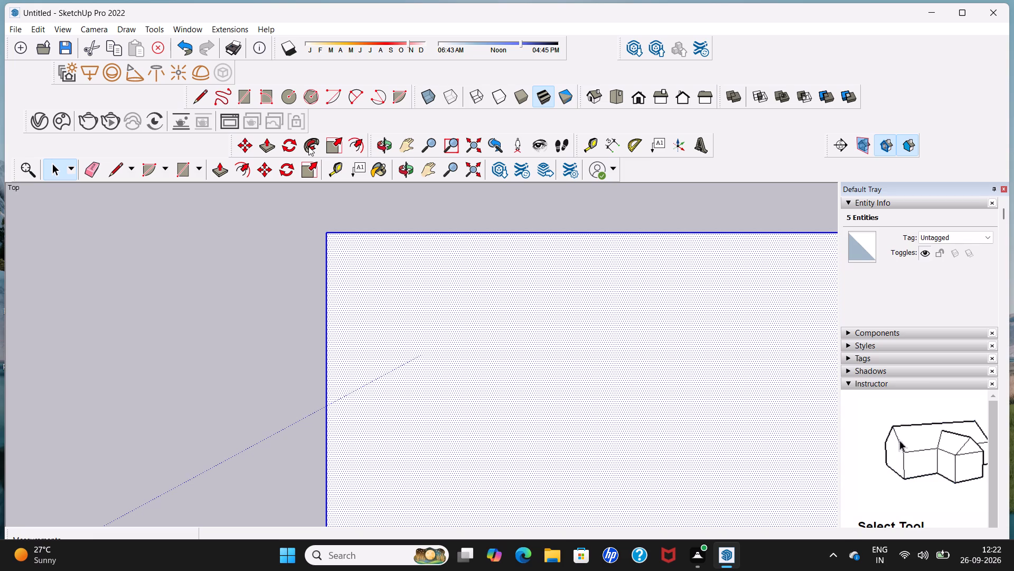
{"action": "left_click", "coordinate": [239, 146]}
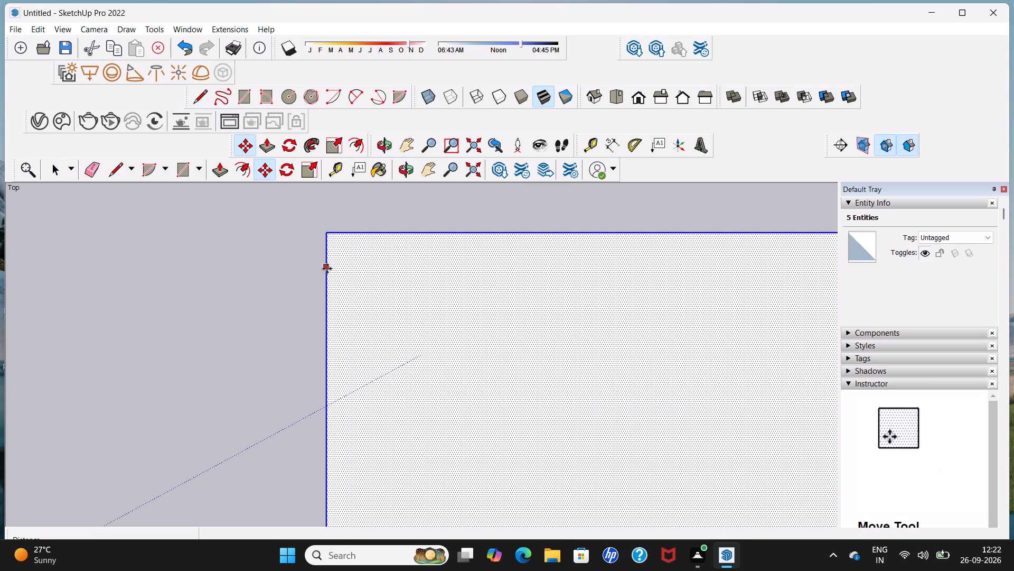
{"action": "left_click_drag", "start_coordinate": [325, 233], "coordinate": [330, 225]}
{"action": "scroll", "coordinate": [340, 214], "scroll_direction": "down", "scroll_amount": 4}
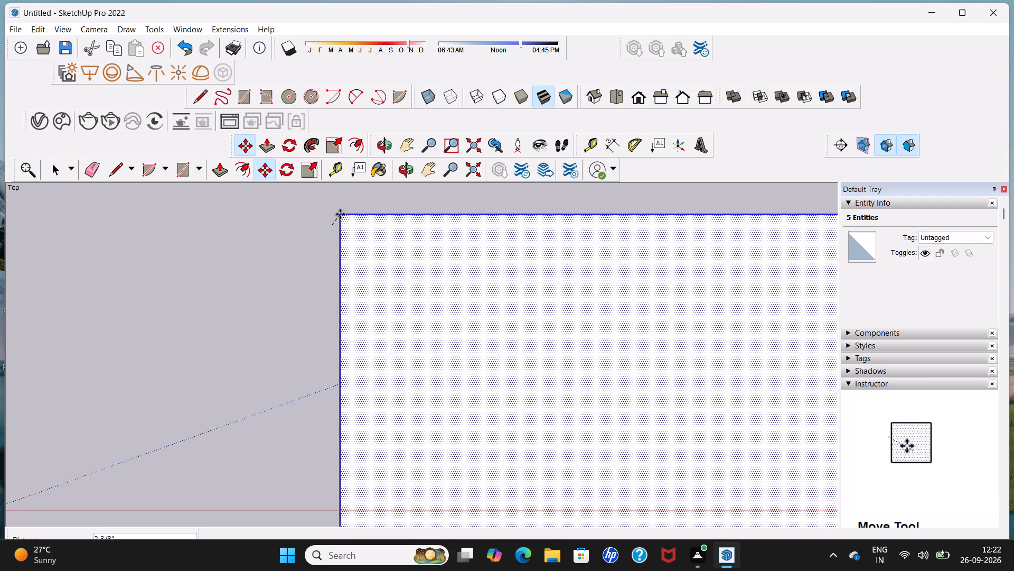
{"action": "scroll", "coordinate": [340, 214], "scroll_direction": "down", "scroll_amount": 20}
{"action": "scroll", "coordinate": [340, 214], "scroll_direction": "down", "scroll_amount": 1}
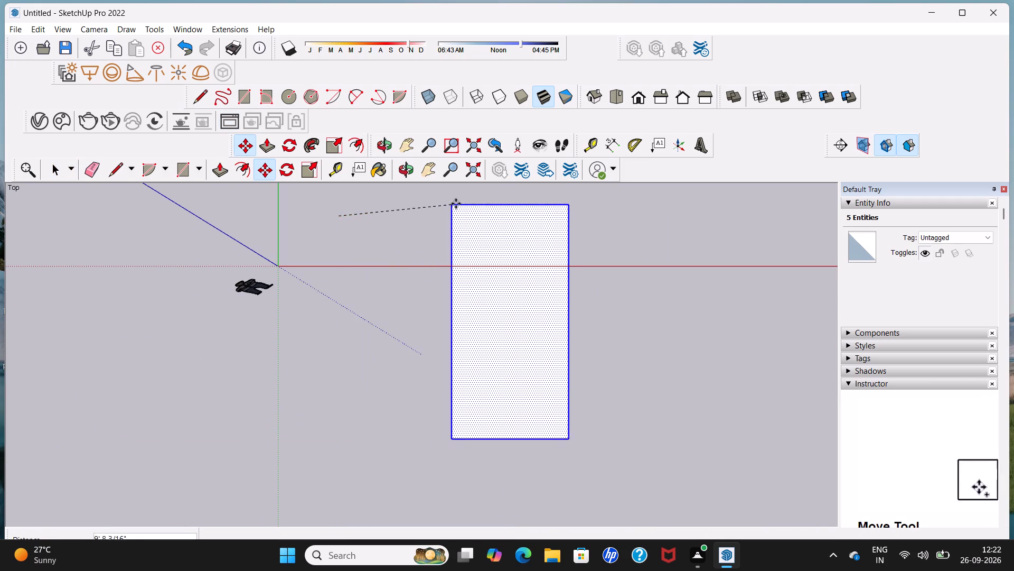
{"action": "left_click_drag", "start_coordinate": [459, 202], "coordinate": [449, 234]}
{"action": "middle_click_drag", "start_coordinate": [472, 215], "coordinate": [460, 234], "text": "shift"}
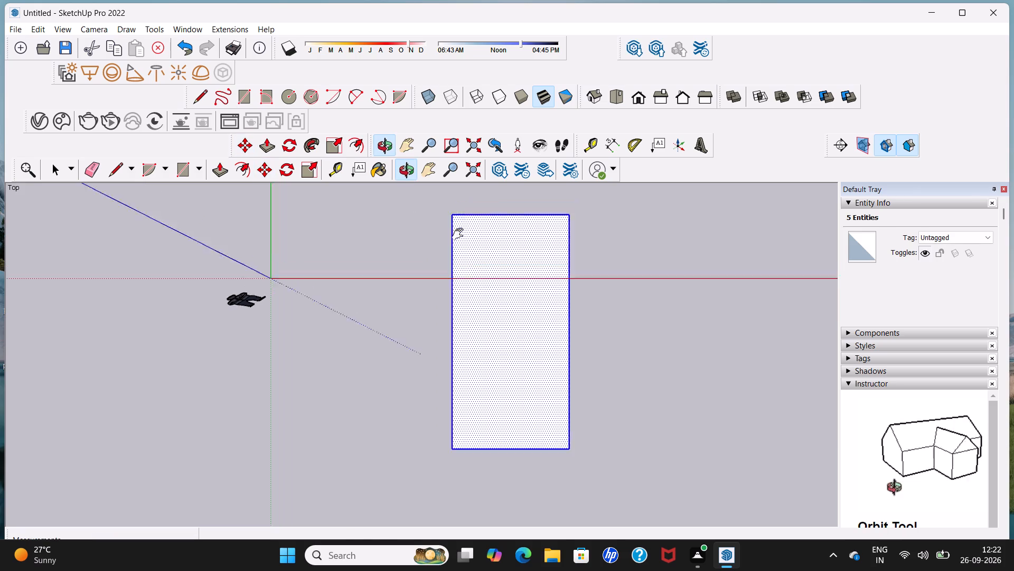
{"action": "middle_click_drag", "start_coordinate": [460, 234], "coordinate": [345, 360], "text": "shift"}
{"action": "left_click_drag", "start_coordinate": [334, 346], "coordinate": [341, 336]}
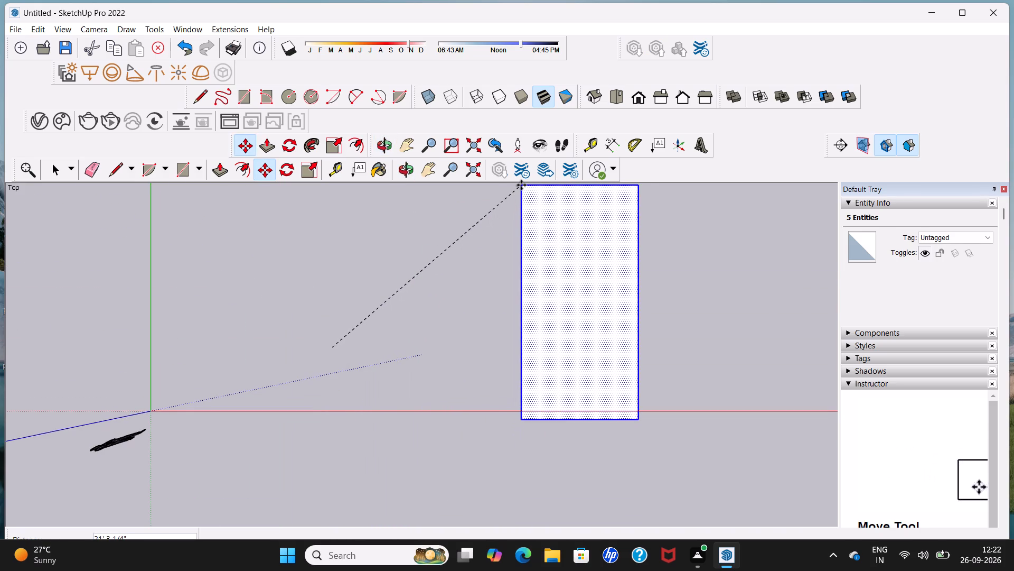
{"action": "scroll", "coordinate": [521, 185], "scroll_direction": "up", "scroll_amount": 1}
{"action": "middle_click_drag", "start_coordinate": [521, 185], "coordinate": [296, 293]}
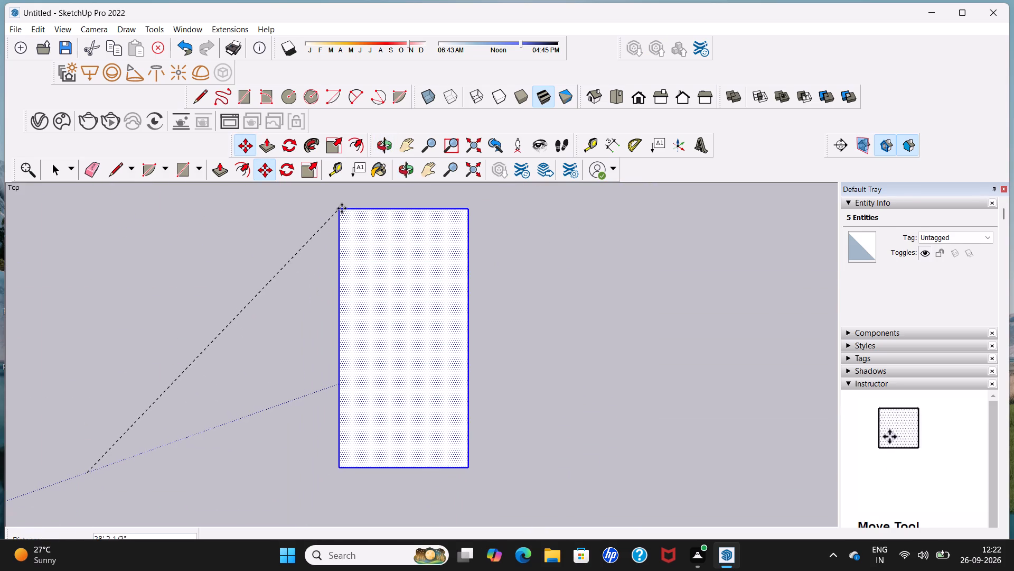
{"action": "left_click", "coordinate": [352, 208]}
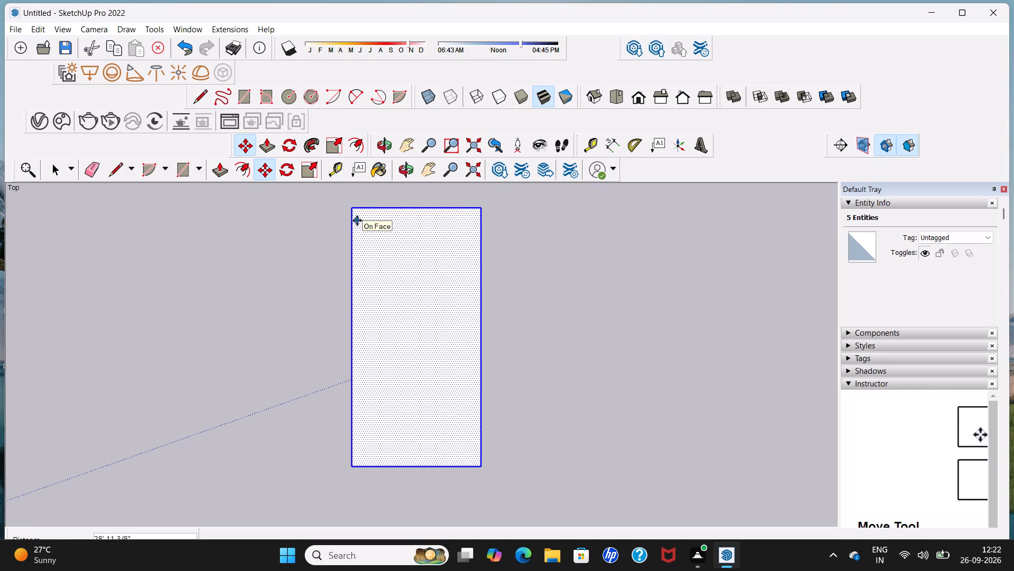
{"action": "key", "text": "space"}
Rotate the rectangle 90 degrees counterclockwise about its lower-left corner so its long side runs horizontally, and clear the selection.
{"action": "left_click", "coordinate": [289, 173]}
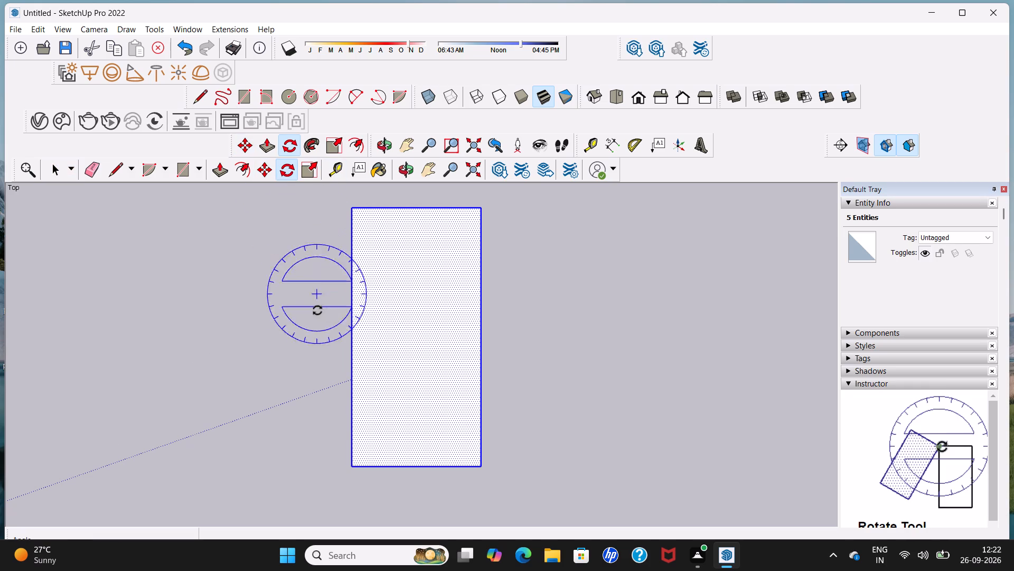
{"action": "left_click", "coordinate": [355, 466]}
{"action": "left_click", "coordinate": [482, 465]}
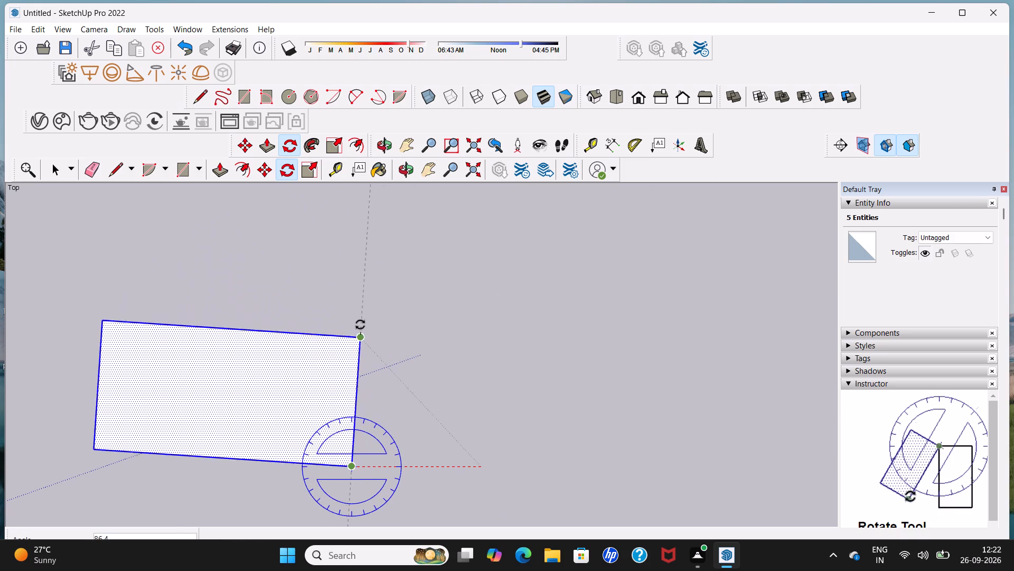
{"action": "left_click", "coordinate": [350, 333]}
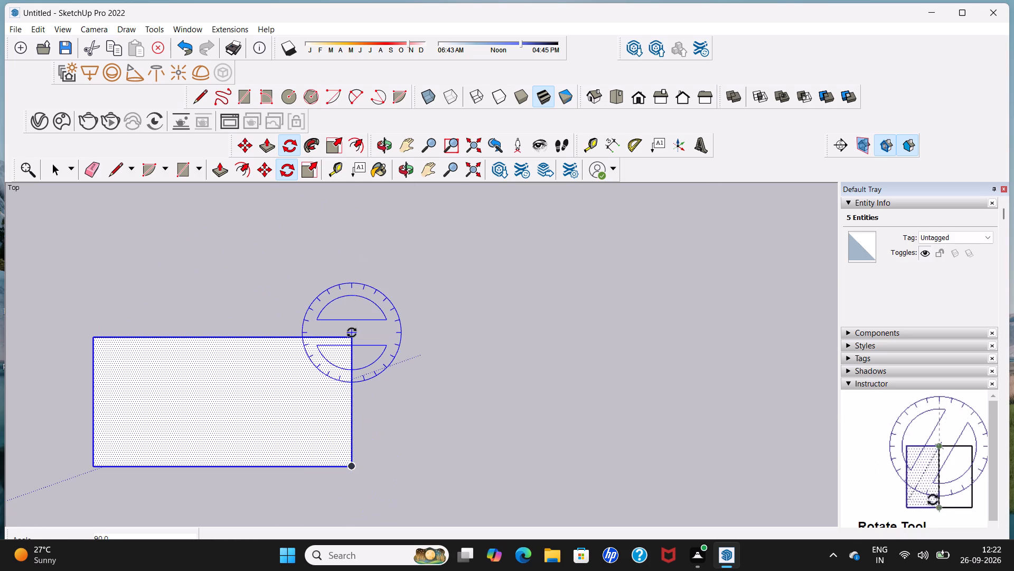
{"action": "key", "text": "space"}
{"action": "left_click", "coordinate": [387, 320]}
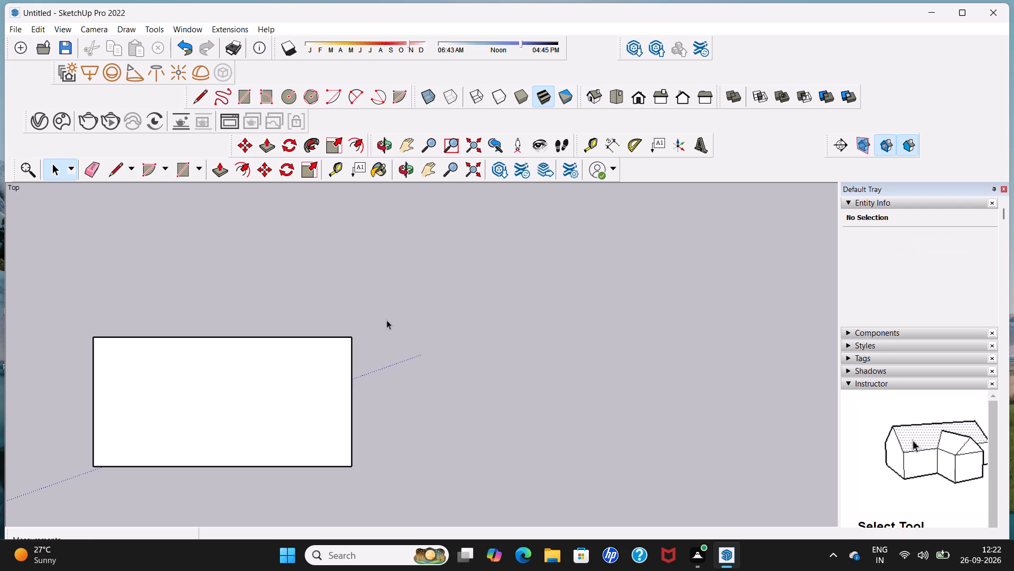
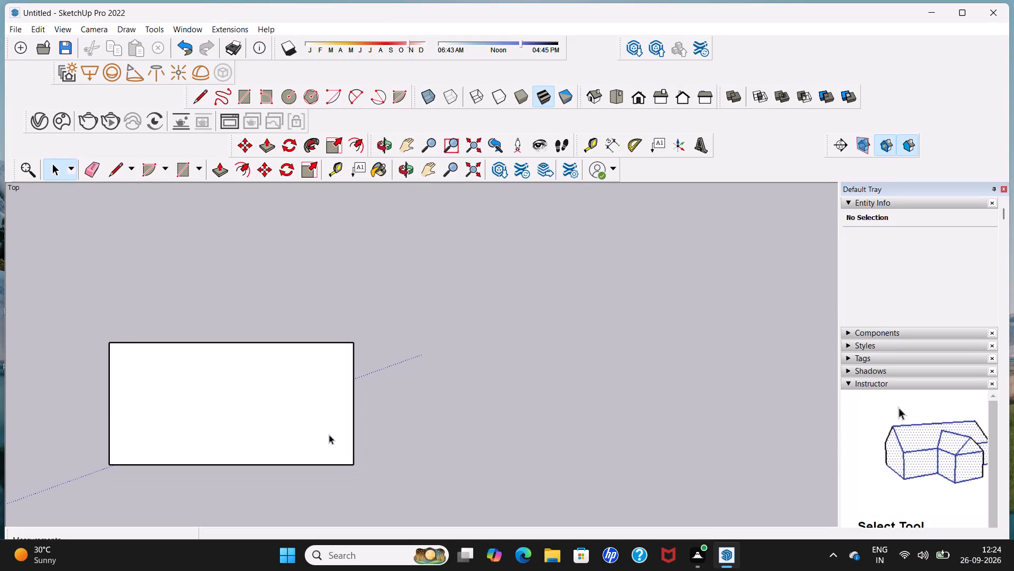
Undo all the work on the 10' by 20' rectangle, including its rotation, moves and drawing, leaving the model empty.
{"action": "key", "text": "z"}
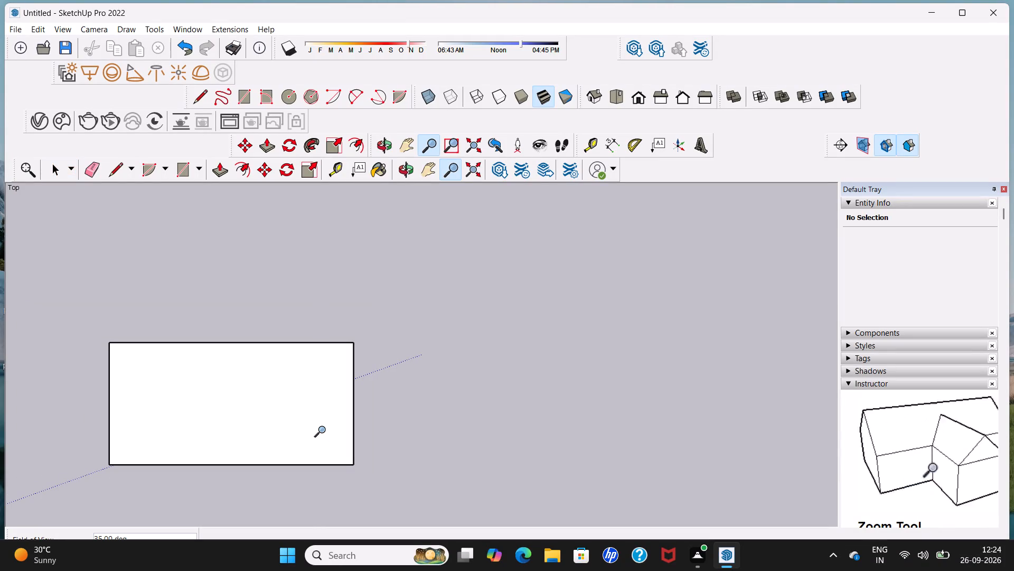
{"action": "key", "text": "ctrl+z"}
{"action": "key", "text": "ctrl+z"}
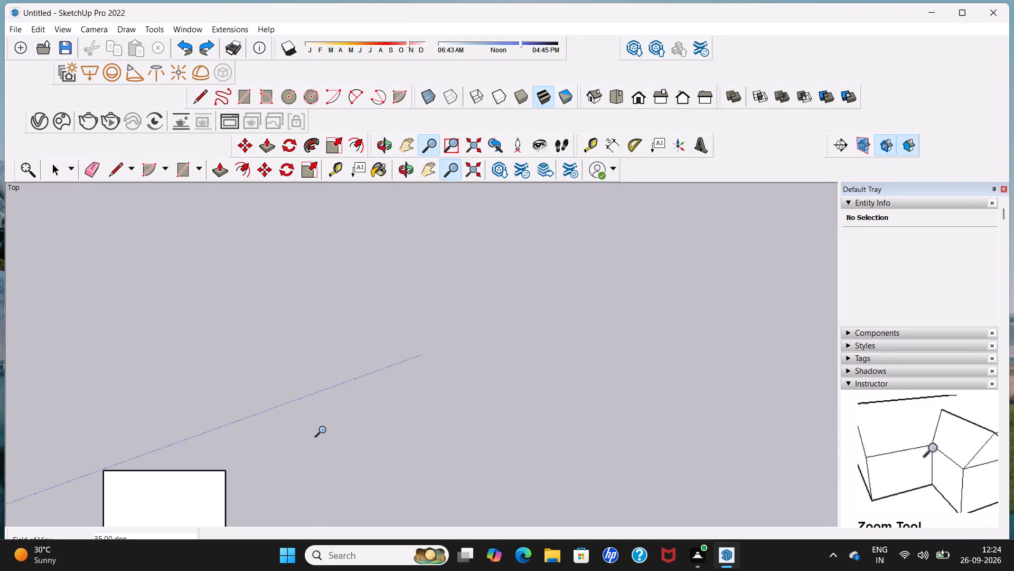
{"action": "key", "text": "ctrl+z"}
{"action": "key", "text": "ctrl+z"}
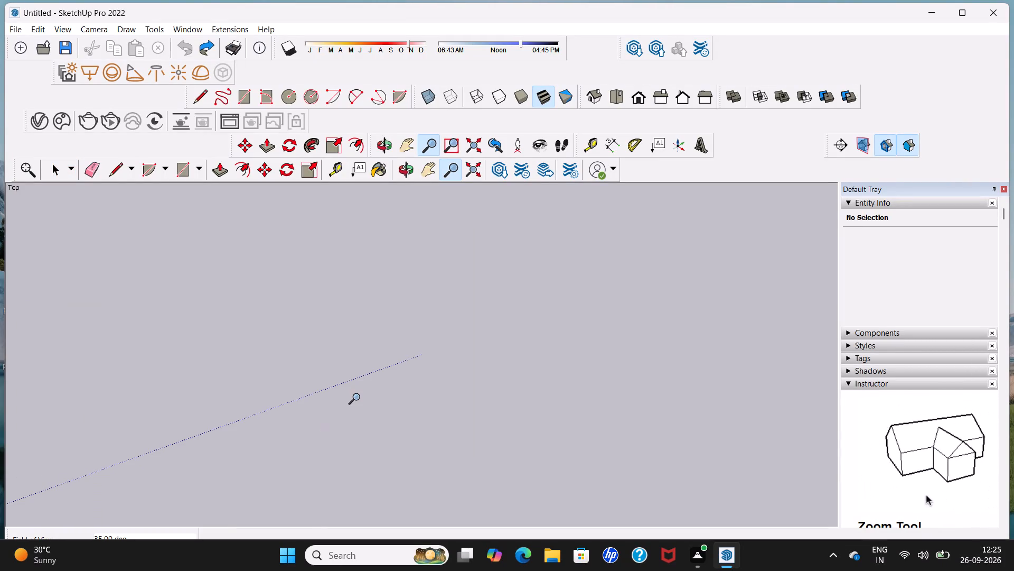
{"action": "scroll", "coordinate": [360, 397], "scroll_direction": "down", "scroll_amount": 13}
{"action": "scroll", "coordinate": [362, 393], "scroll_direction": "up", "scroll_amount": 11}
{"action": "key", "text": "space"}
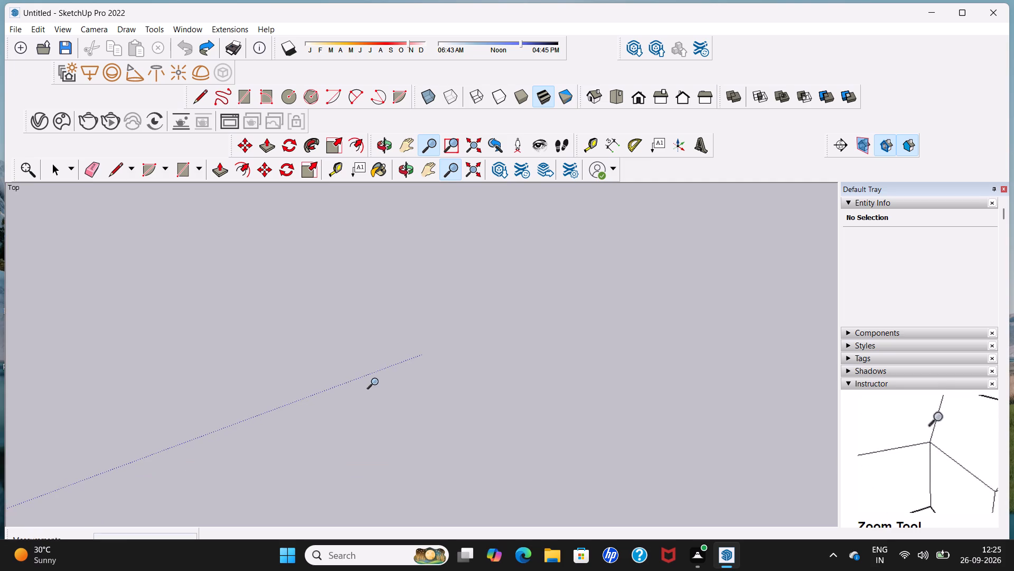
{"action": "scroll", "coordinate": [380, 379], "scroll_direction": "up", "scroll_amount": 19}
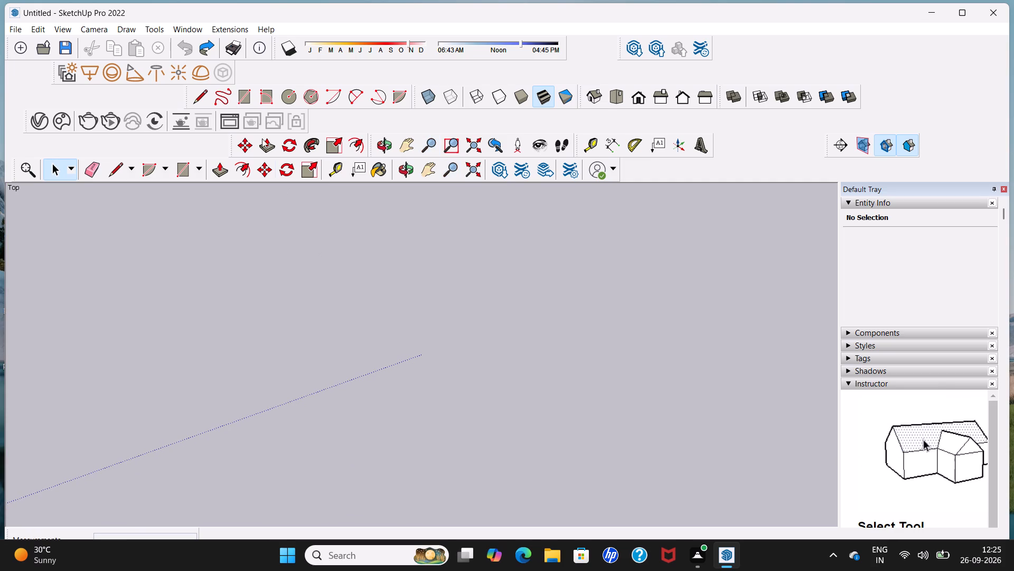
Draw a 10' by 26' rectangle on the ground plane in the Top view.
{"action": "left_click", "coordinate": [242, 96]}
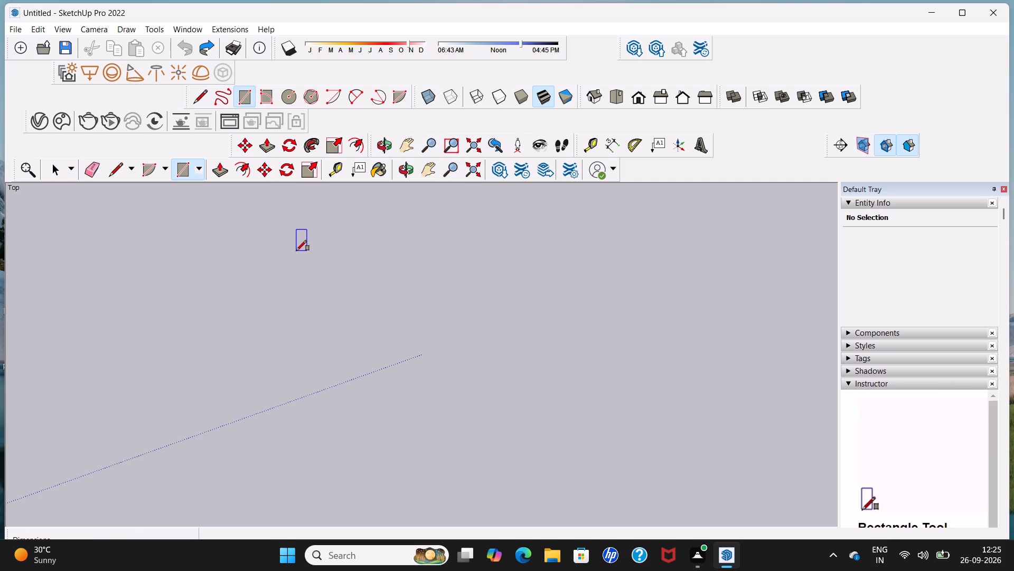
{"action": "left_click", "coordinate": [296, 251]}
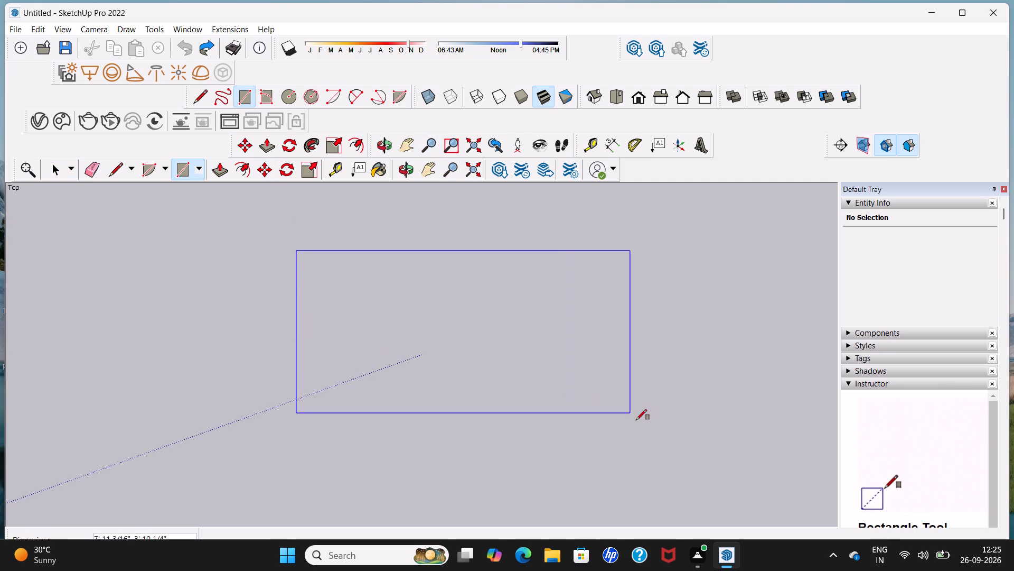
{"action": "type", "text": "10"}
{"action": "key", "text": "apostrophe"}
{"action": "key", "text": "comma"}
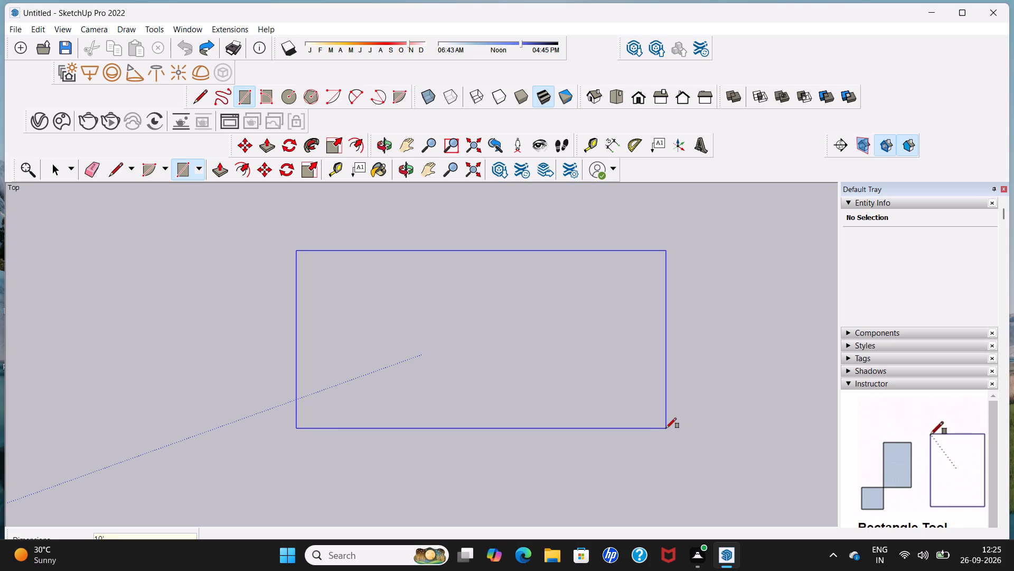
{"action": "key", "text": "2"}
{"action": "key", "text": "6"}
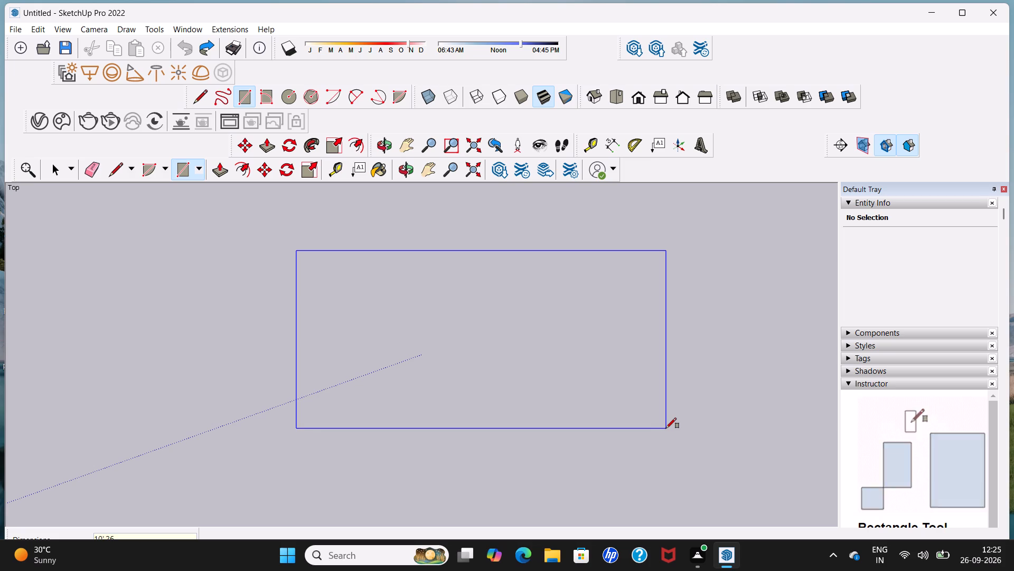
{"action": "key", "text": "apostrophe"}
{"action": "key", "text": "Return"}
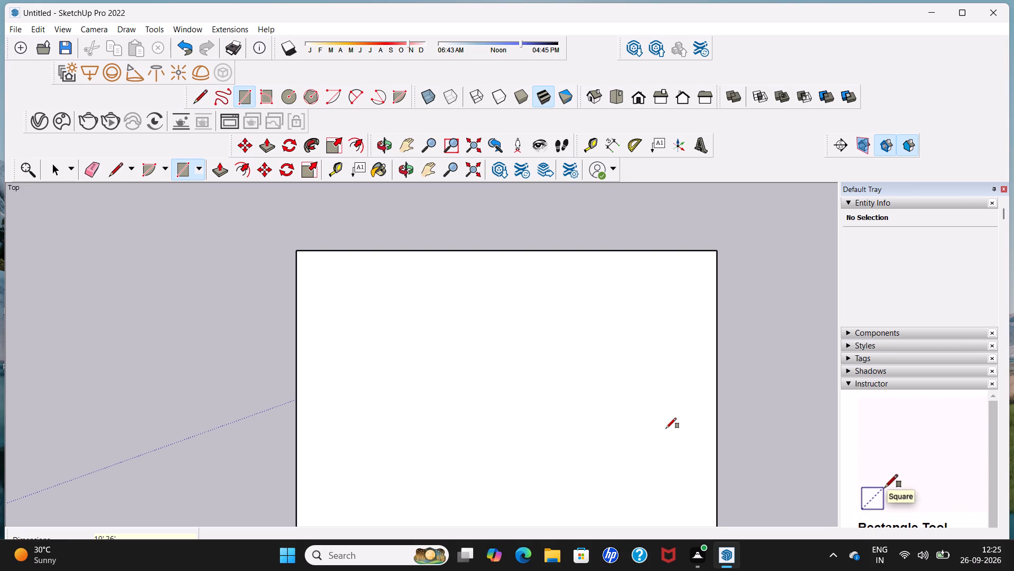
Select the whole rectangle and move it diagonally by its upper-left corner about 23' 1", away from the red axis.
{"action": "key", "text": "space"}
{"action": "double_click", "coordinate": [666, 428]}
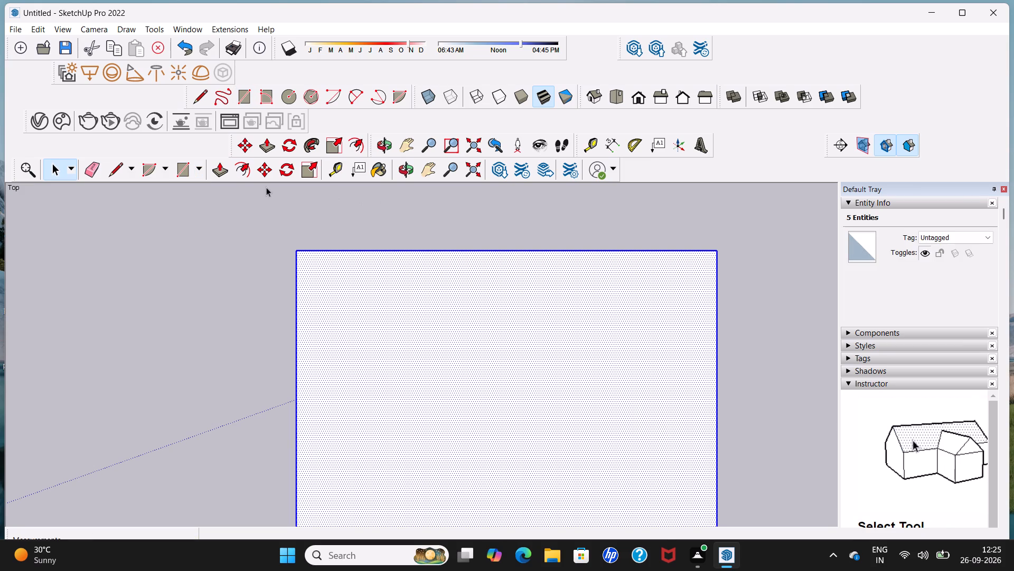
{"action": "left_click", "coordinate": [266, 171]}
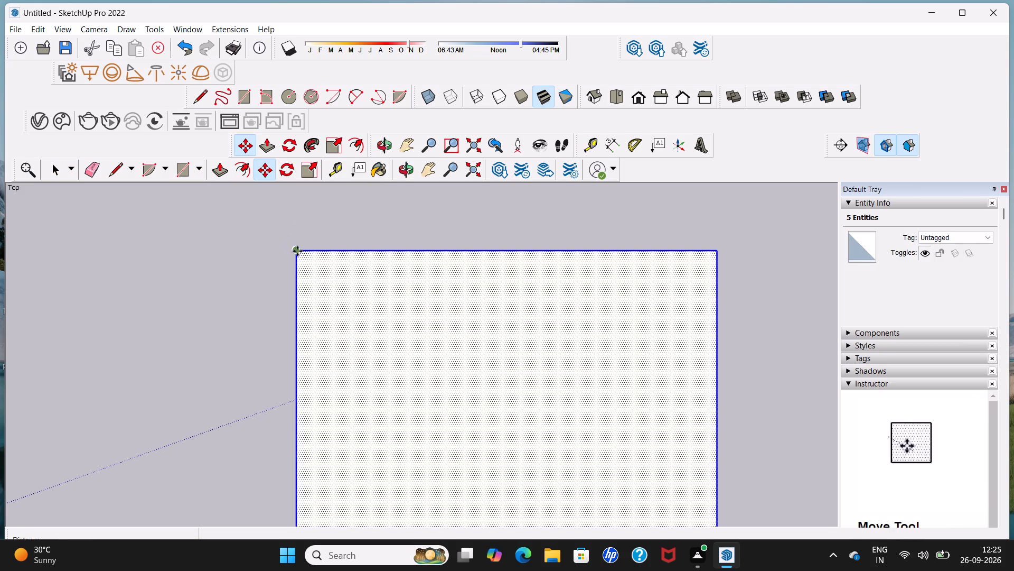
{"action": "left_click", "coordinate": [298, 251]}
{"action": "scroll", "coordinate": [347, 222], "scroll_direction": "down", "scroll_amount": 14}
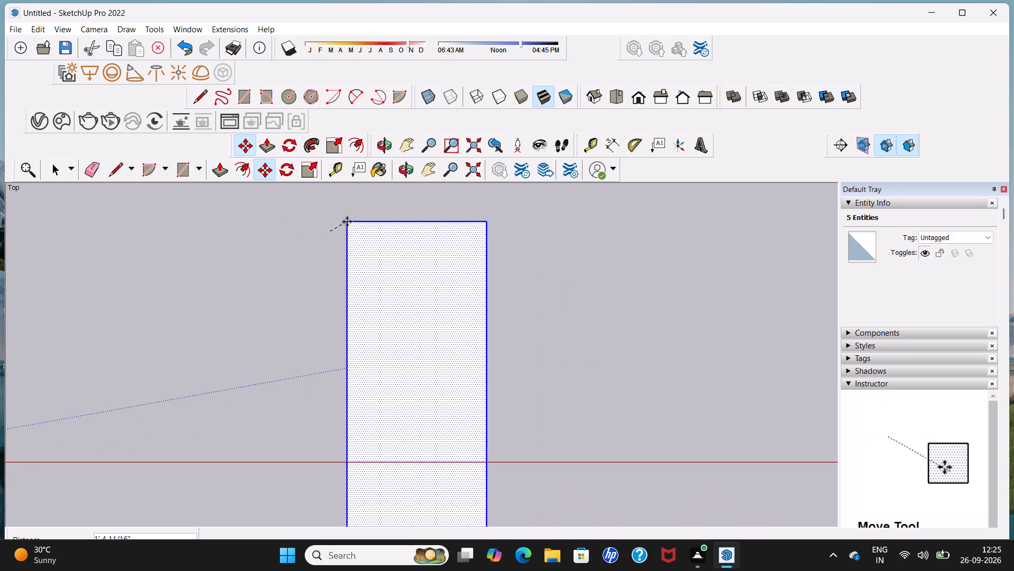
{"action": "scroll", "coordinate": [347, 222], "scroll_direction": "down", "scroll_amount": 4}
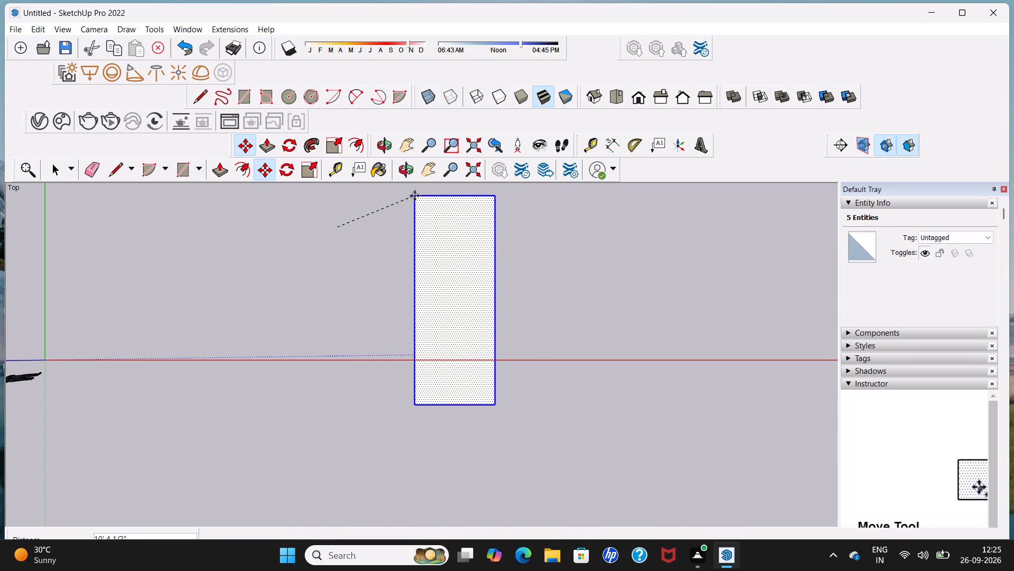
{"action": "middle_click_drag", "start_coordinate": [415, 196], "coordinate": [371, 303], "text": "shift"}
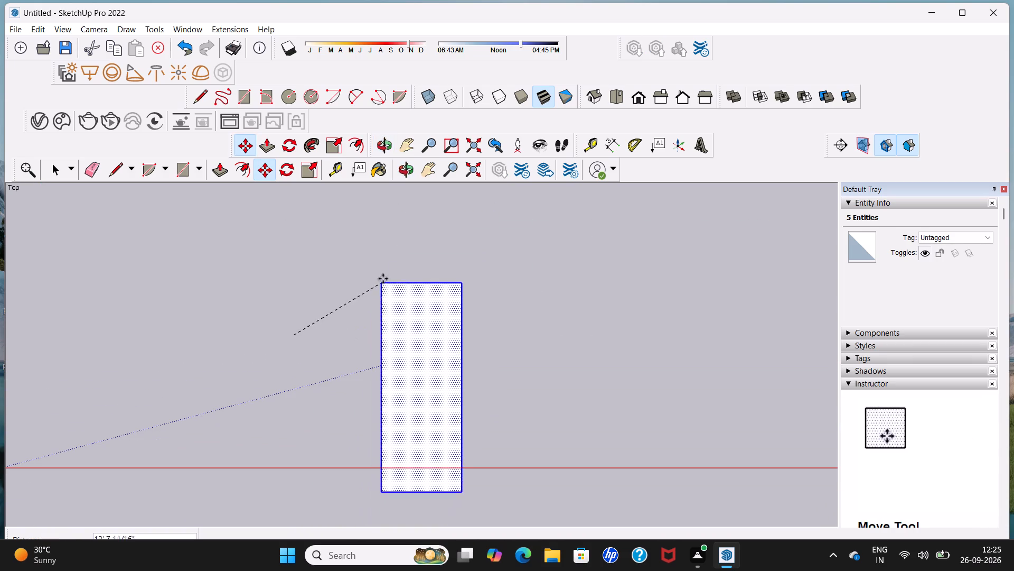
{"action": "left_click", "coordinate": [431, 210]}
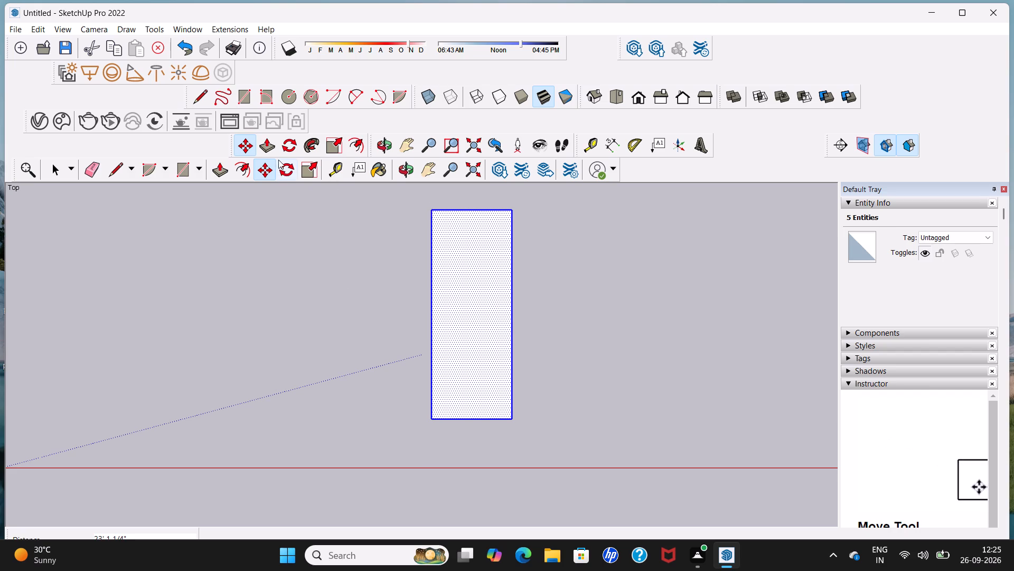
Rotate the rectangle 90 degrees counterclockwise about its lower-left corner so its long side runs horizontally.
{"action": "left_click", "coordinate": [284, 174]}
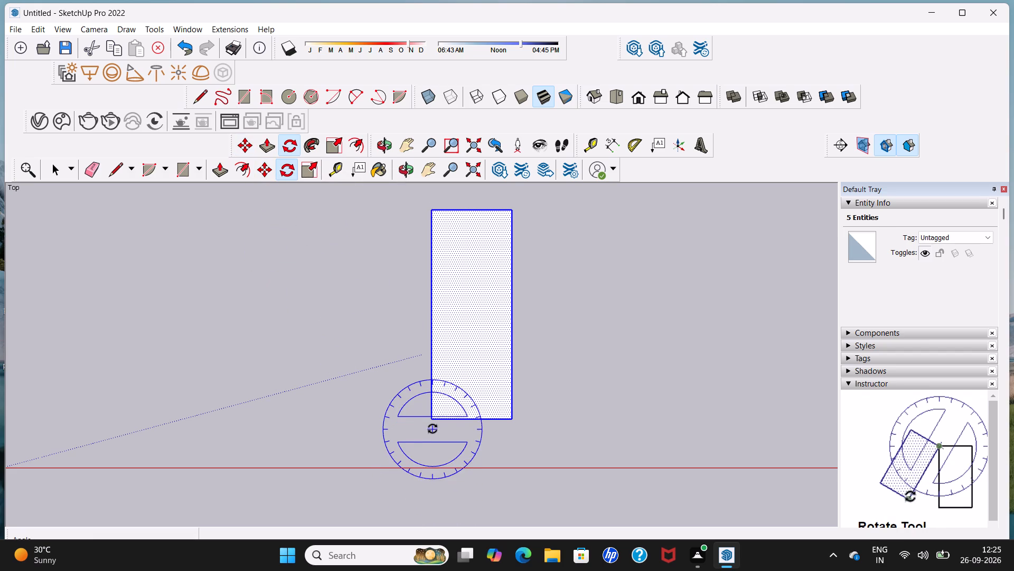
{"action": "left_click", "coordinate": [431, 418]}
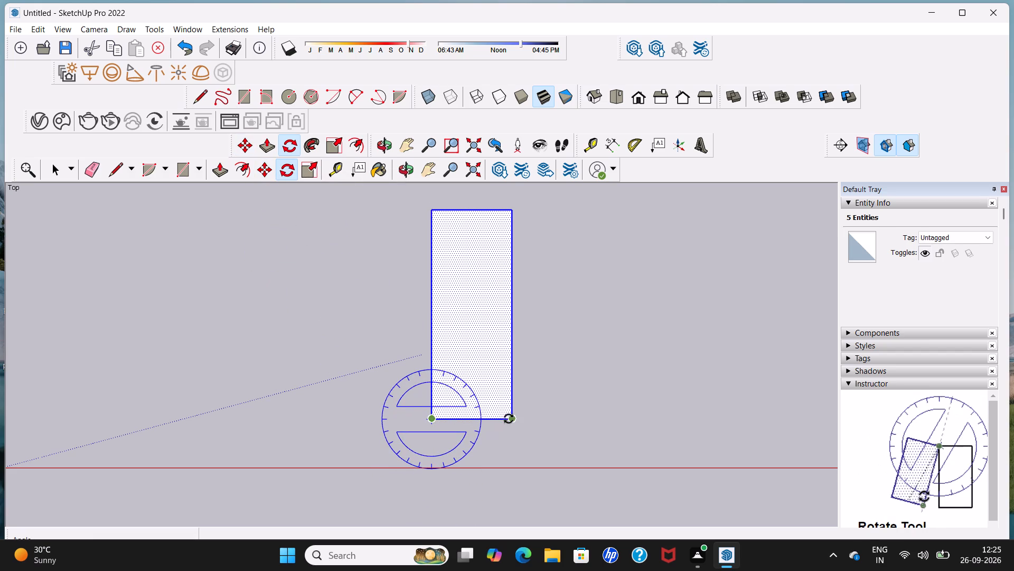
{"action": "left_click", "coordinate": [515, 418]}
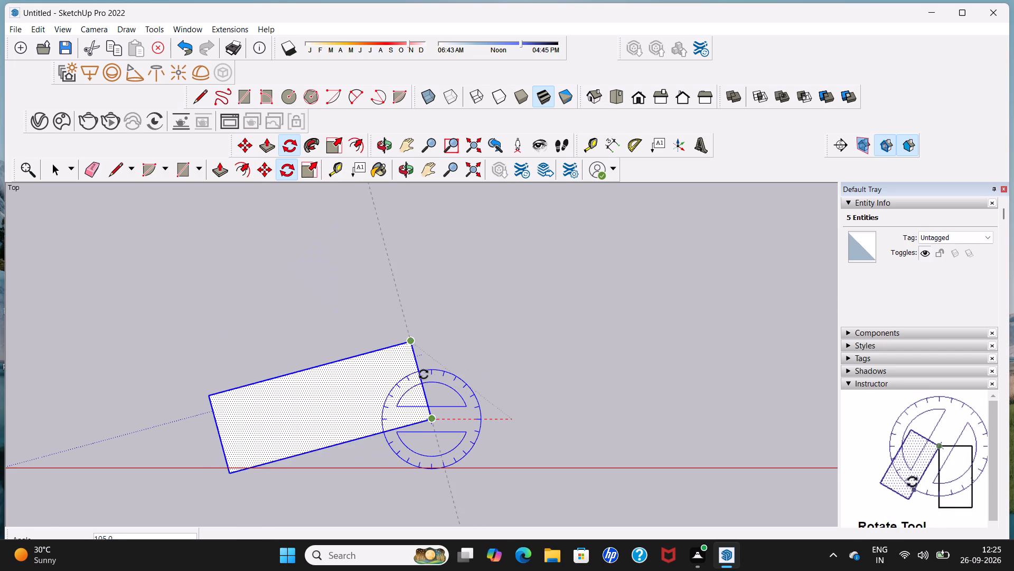
{"action": "left_click", "coordinate": [435, 377]}
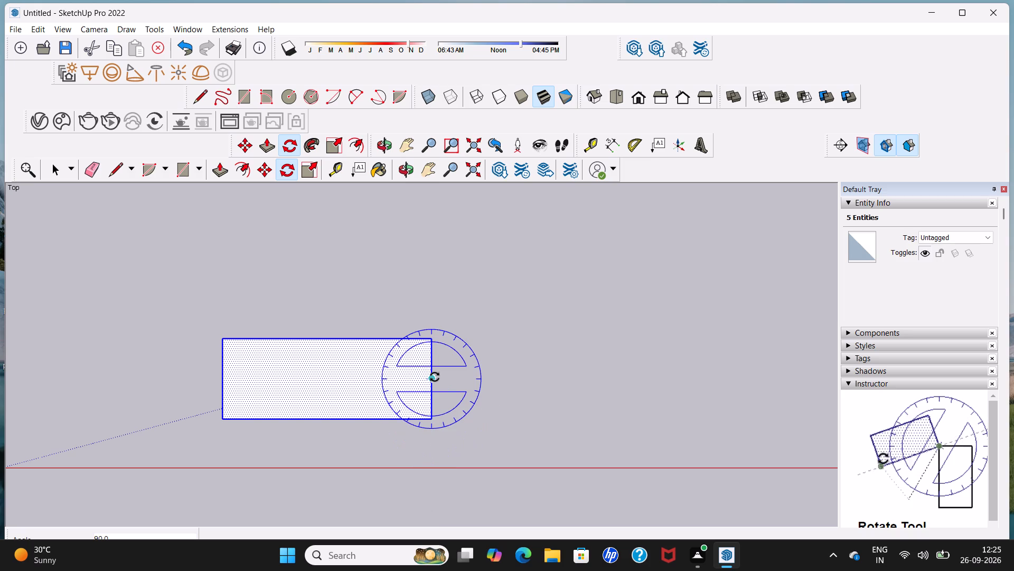
{"action": "key", "text": "space"}
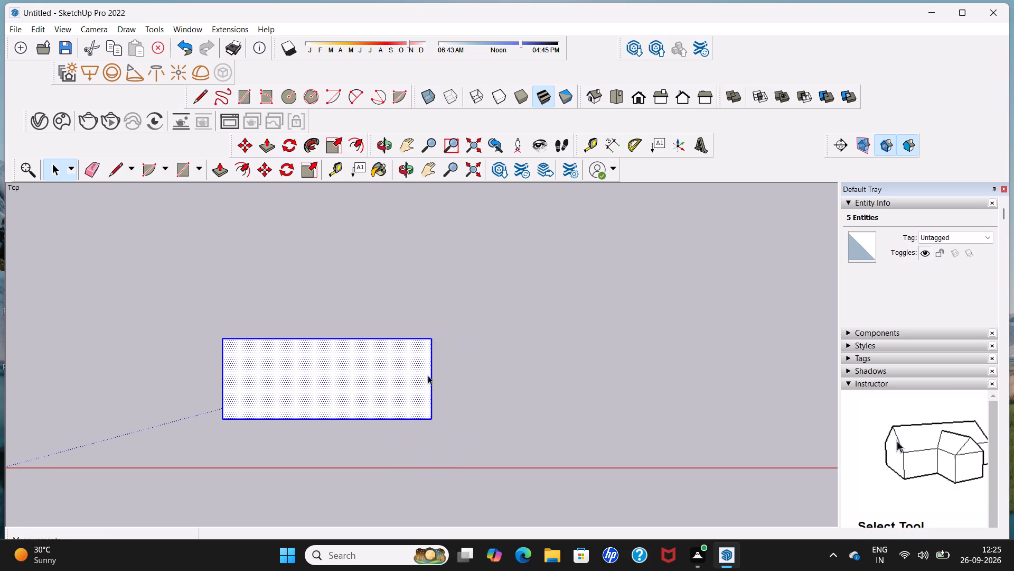
Move the rectangle by its upper-right corner about 18' 4" diagonally up and away from the origin, and clear the selection.
{"action": "left_click", "coordinate": [270, 173]}
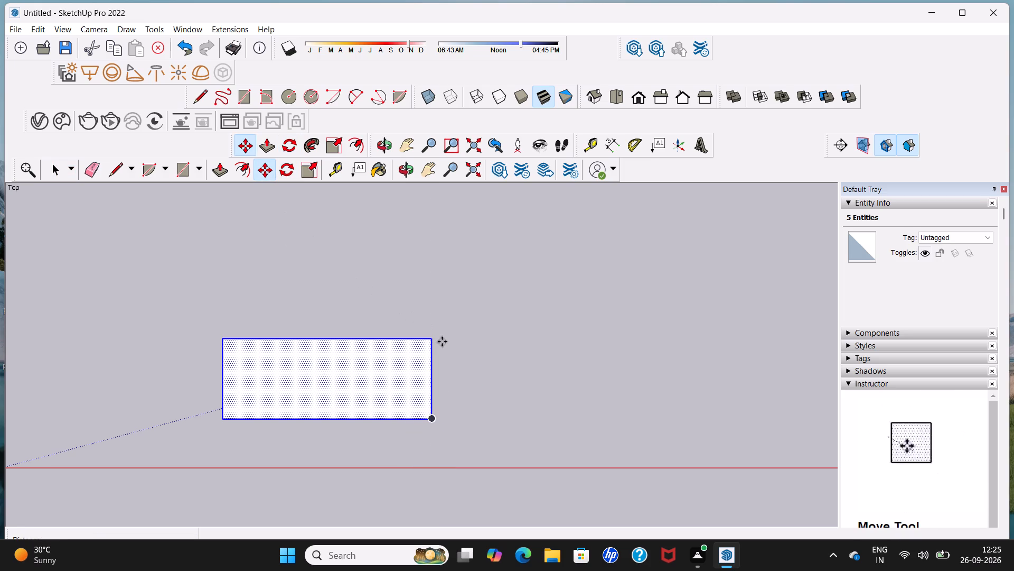
{"action": "left_click", "coordinate": [431, 339]}
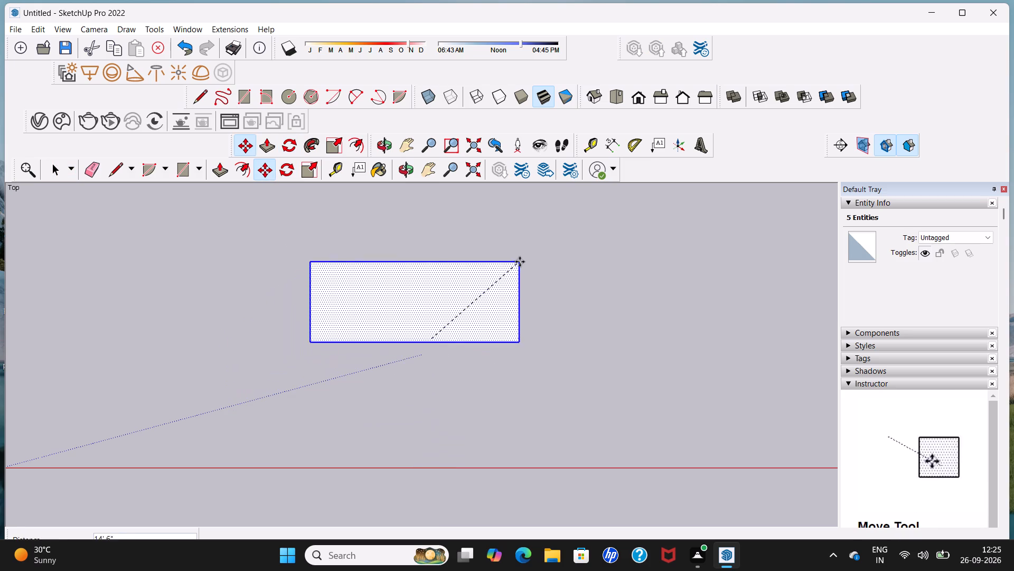
{"action": "left_click", "coordinate": [541, 240]}
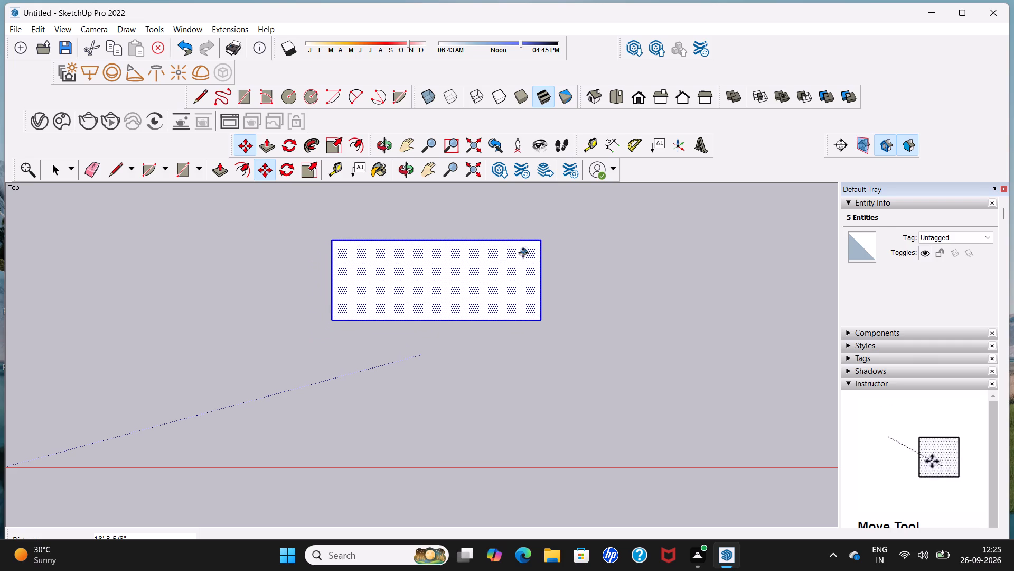
{"action": "left_click_drag", "start_coordinate": [315, 227], "coordinate": [283, 180]}
{"action": "left_click", "coordinate": [307, 235]}
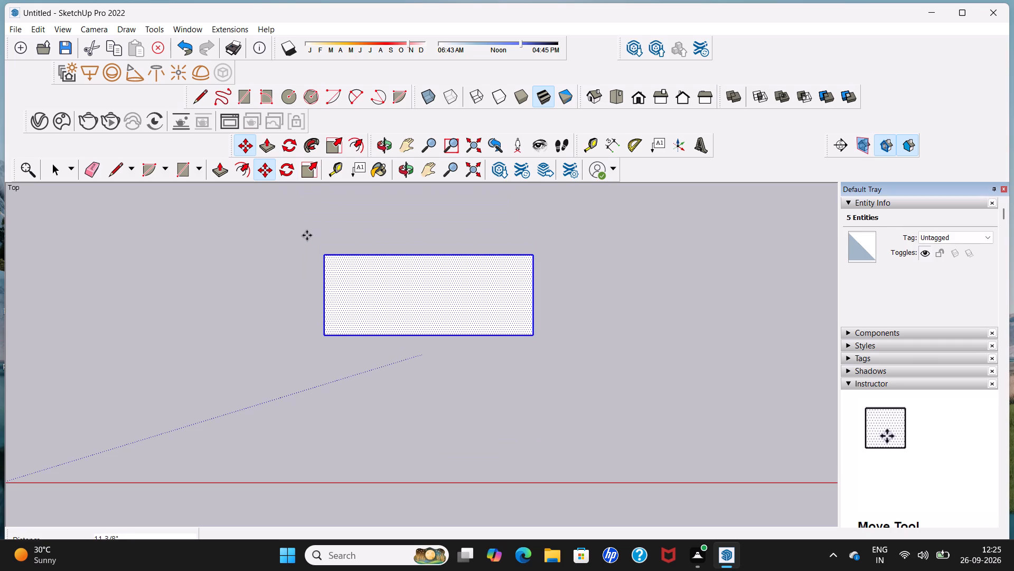
{"action": "key", "text": "space"}
{"action": "key", "text": "space"}
{"action": "left_click", "coordinate": [311, 232]}
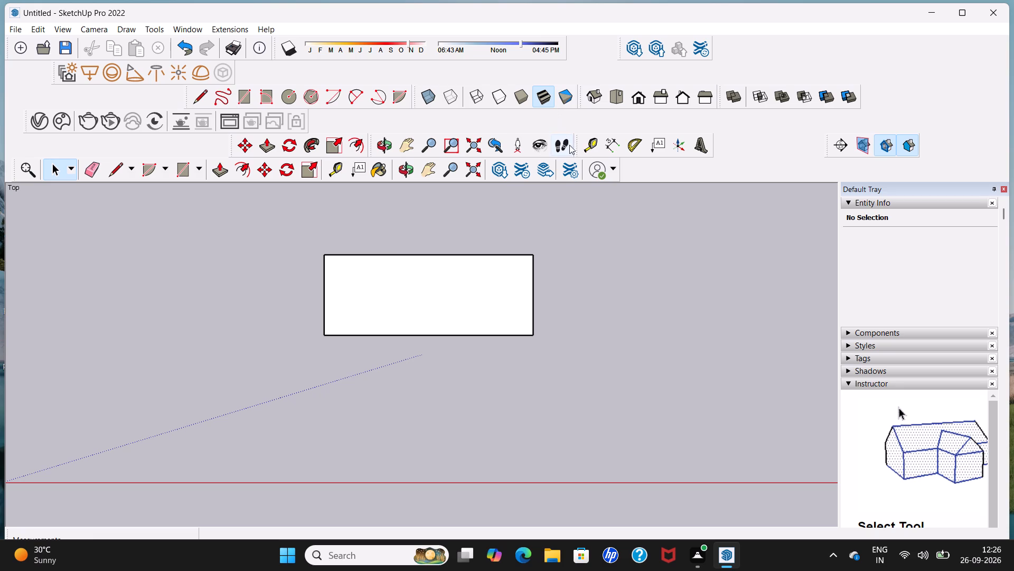
Divide the rectangle with a line square across it, starting 13' along the top edge from its upper-left corner.
{"action": "left_click", "coordinate": [587, 146]}
{"action": "key", "text": "space"}
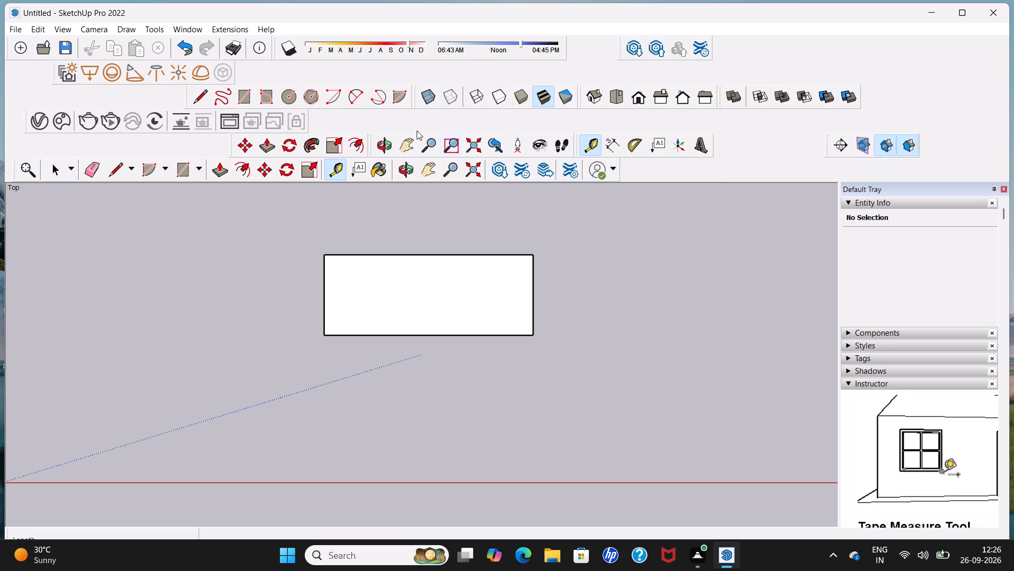
{"action": "left_click", "coordinate": [203, 102]}
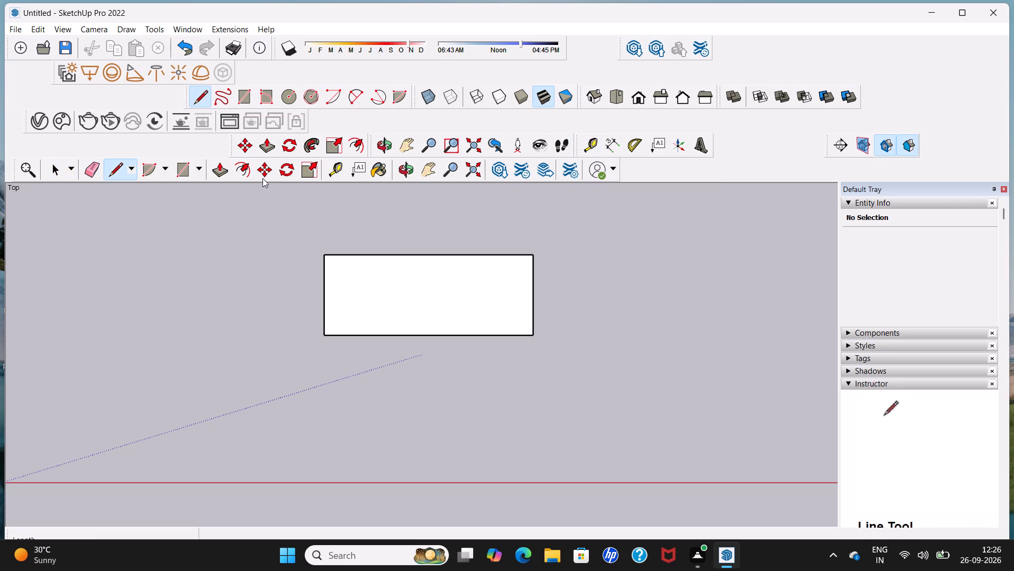
{"action": "left_click", "coordinate": [328, 254]}
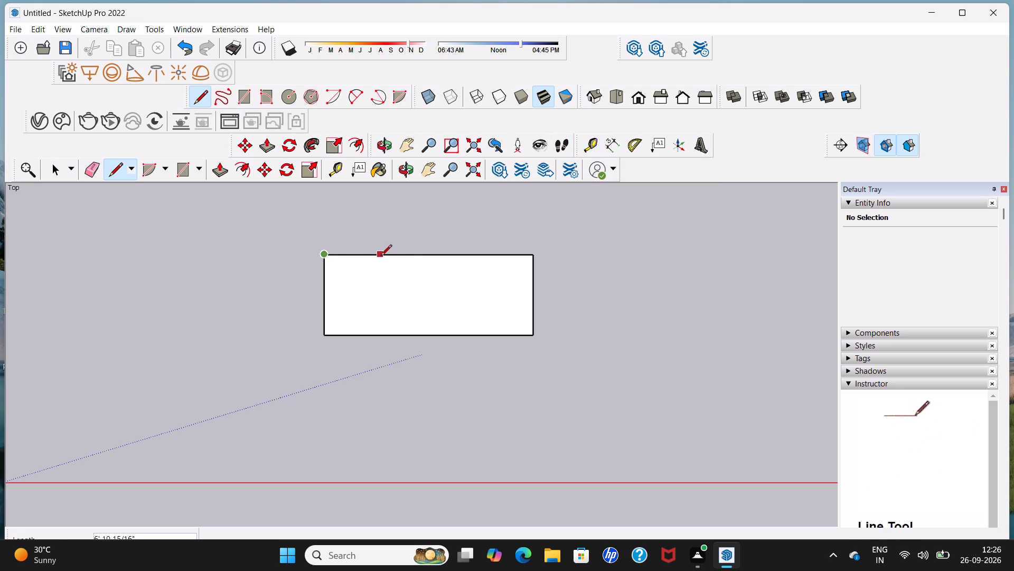
{"action": "type", "text": "13"}
{"action": "key", "text": "apostrophe"}
{"action": "key", "text": "Return"}
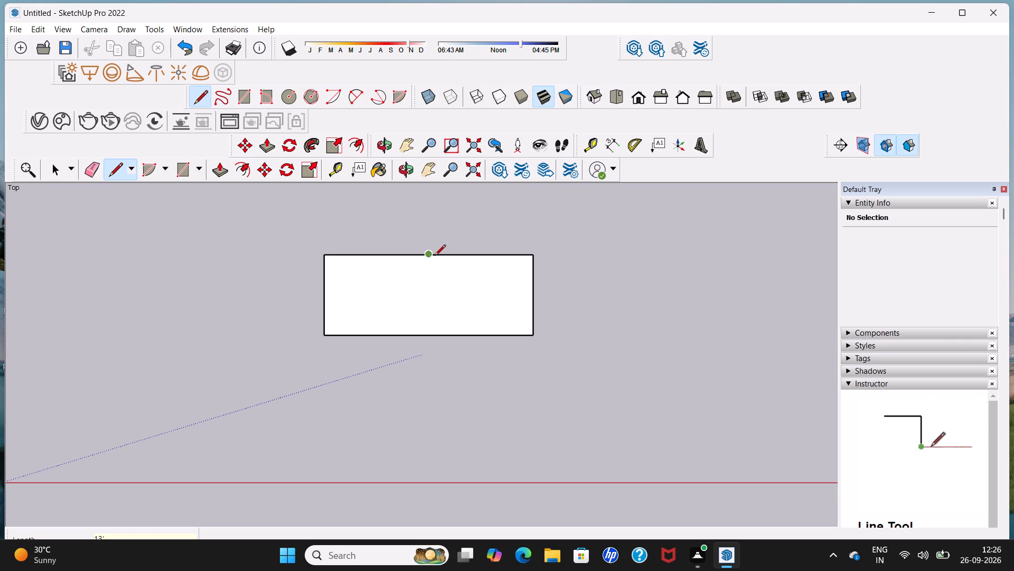
{"action": "left_click", "coordinate": [428, 255]}
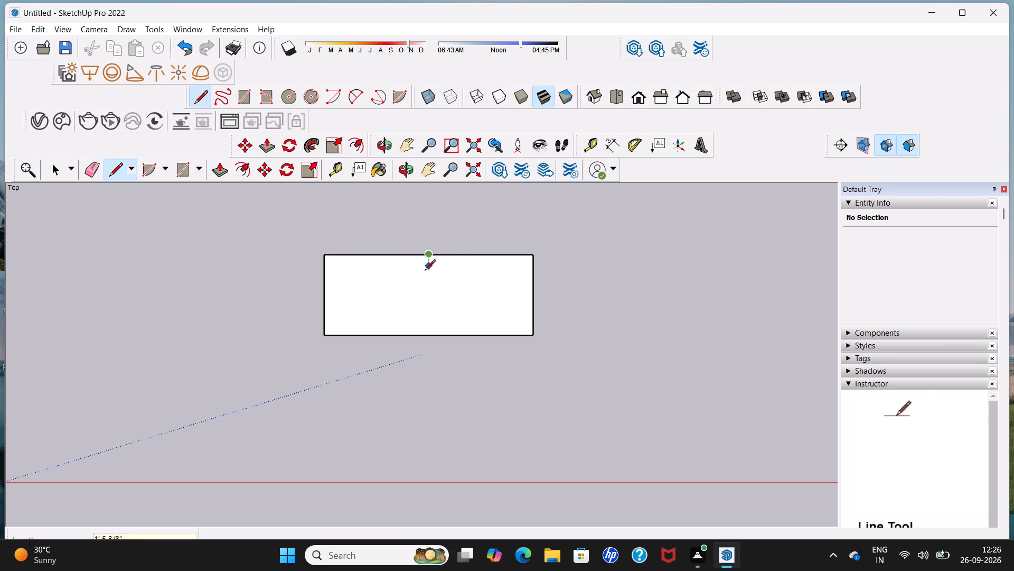
{"action": "left_click", "coordinate": [424, 334]}
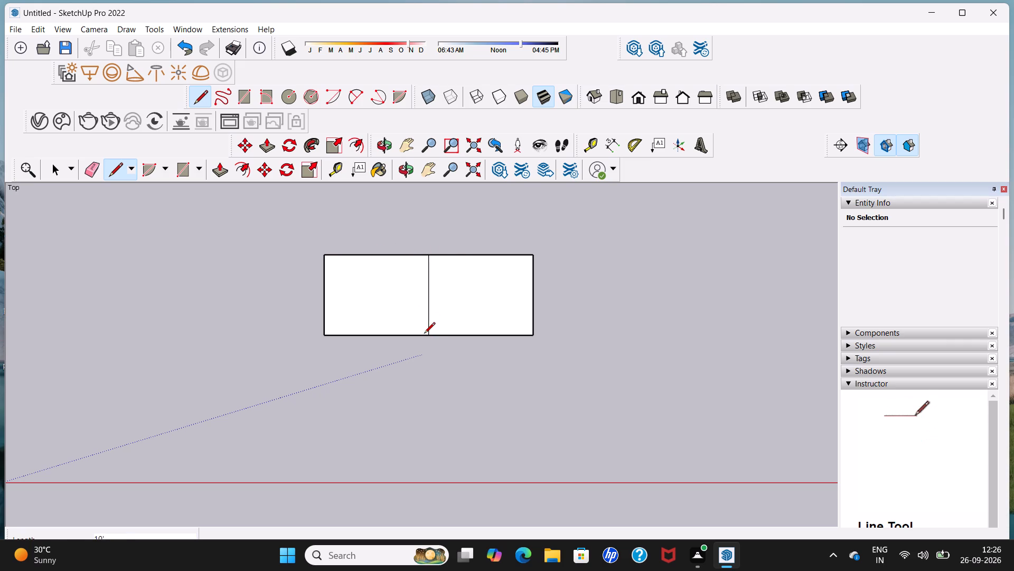
{"action": "key", "text": "space"}
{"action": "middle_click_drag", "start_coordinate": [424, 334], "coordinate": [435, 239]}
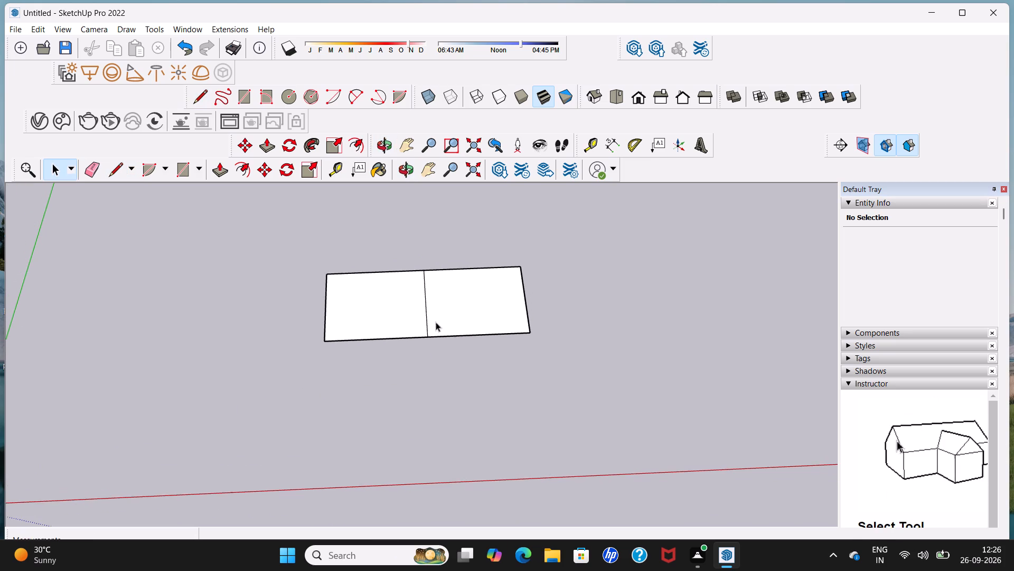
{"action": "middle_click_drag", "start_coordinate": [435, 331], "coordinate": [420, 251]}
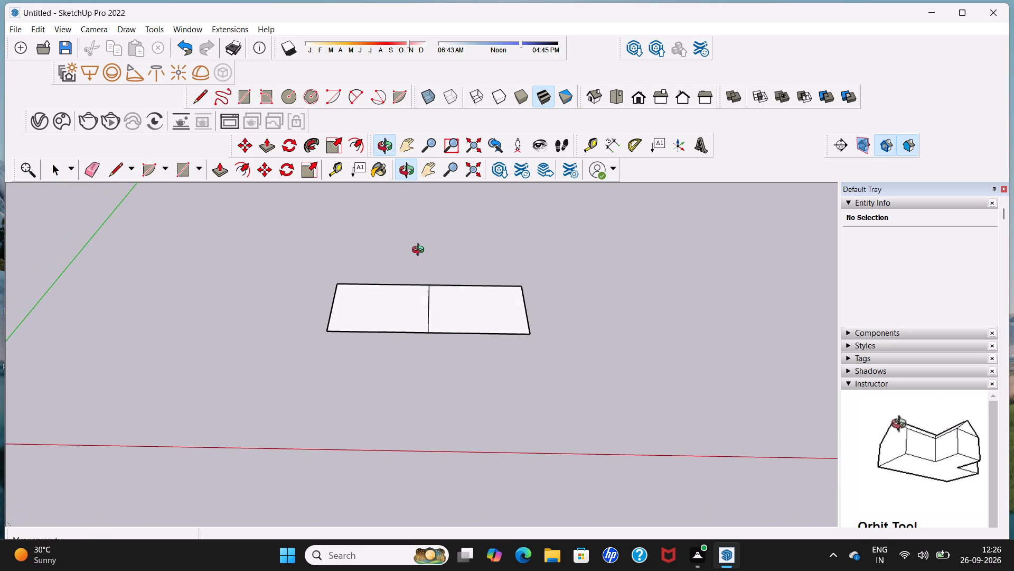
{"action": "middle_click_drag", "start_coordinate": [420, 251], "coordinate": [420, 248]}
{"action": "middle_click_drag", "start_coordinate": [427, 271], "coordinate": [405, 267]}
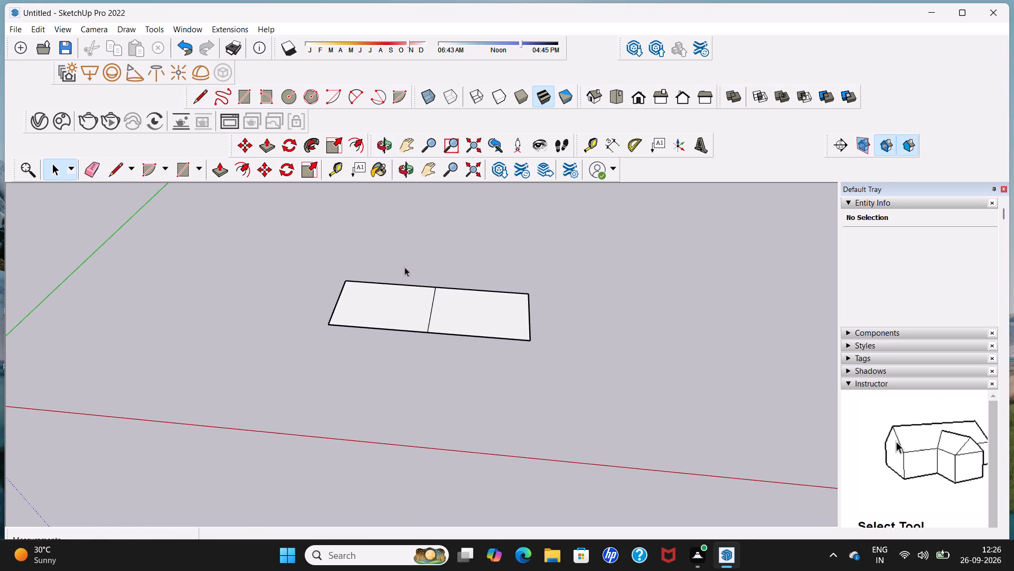
Push/Pull the right half of the divided rectangle up by 10' to form a box.
{"action": "middle_click", "coordinate": [412, 289]}
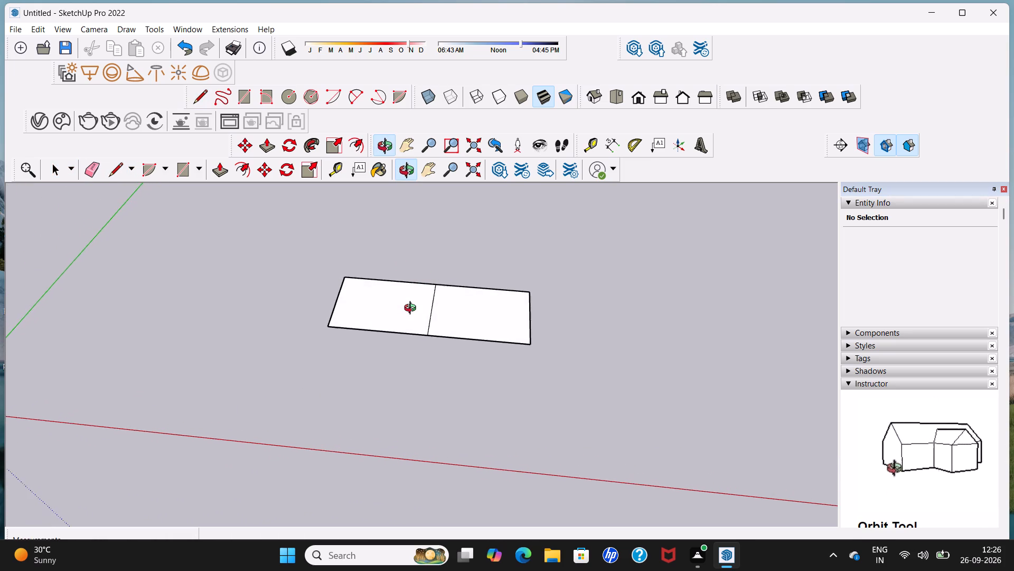
{"action": "scroll", "coordinate": [463, 310], "scroll_direction": "up", "scroll_amount": 6}
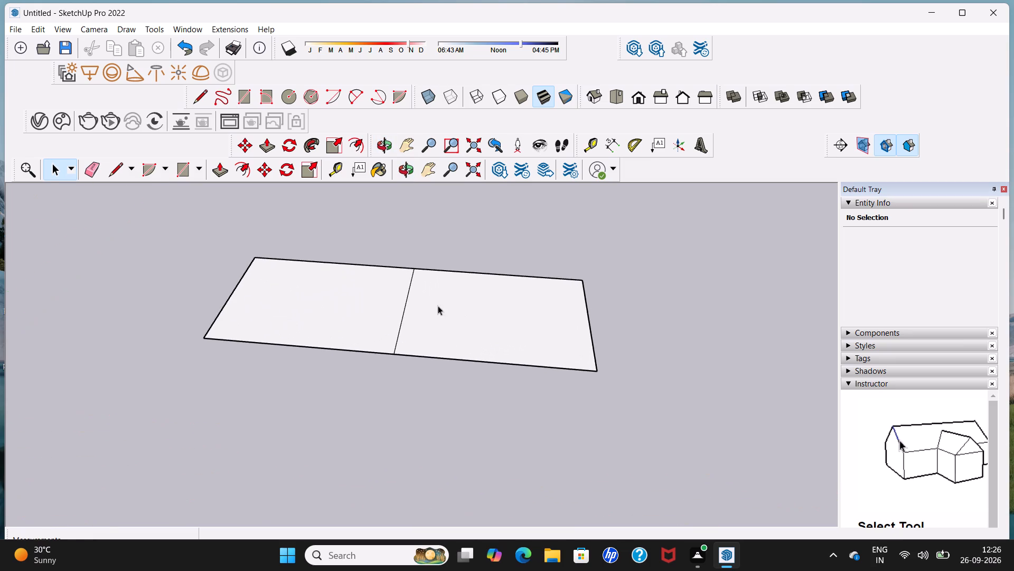
{"action": "middle_click_drag", "start_coordinate": [345, 319], "coordinate": [384, 315]}
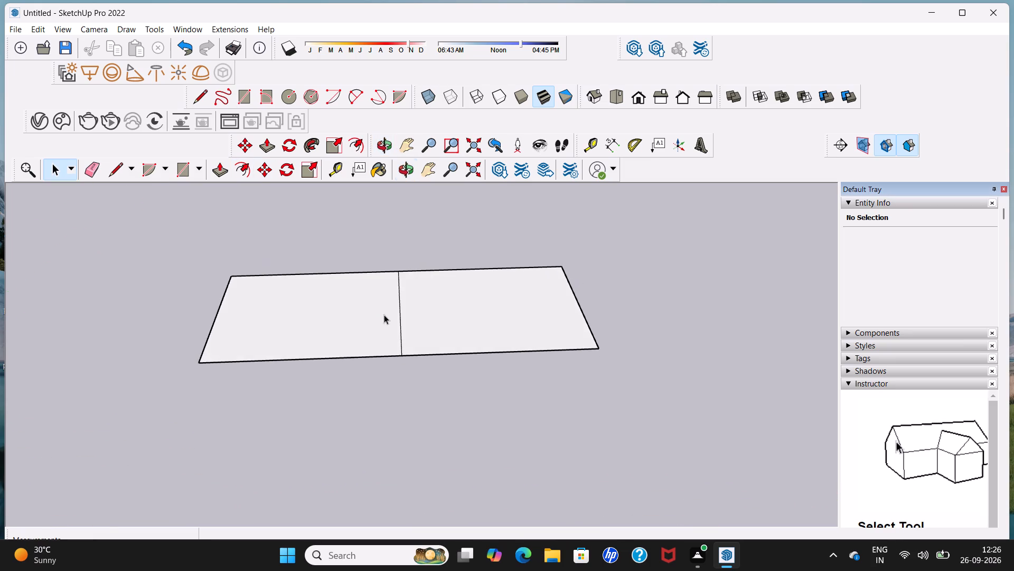
{"action": "middle_click_drag", "start_coordinate": [388, 315], "coordinate": [368, 312]}
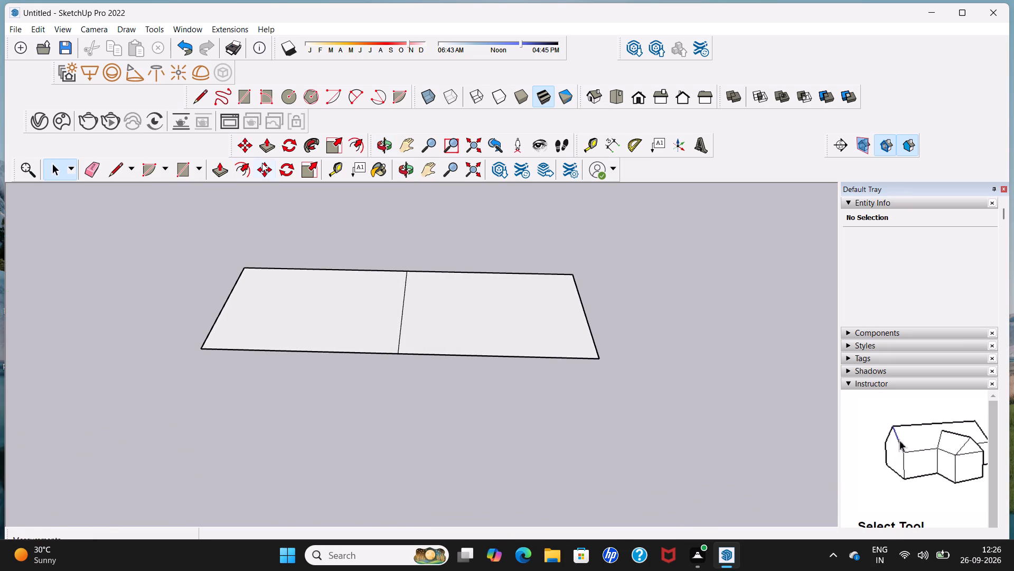
{"action": "left_click", "coordinate": [218, 170]}
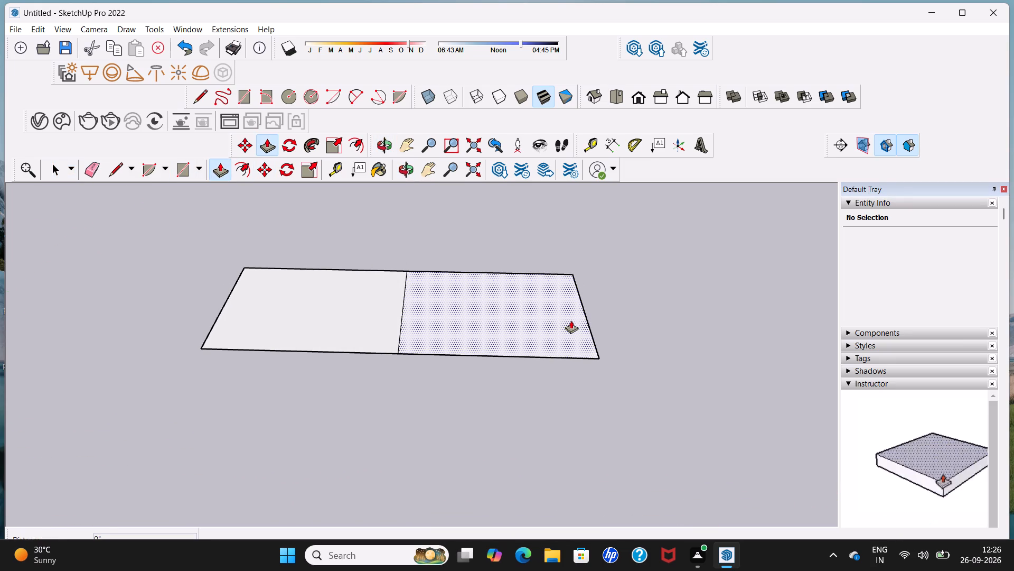
{"action": "left_click", "coordinate": [571, 320]}
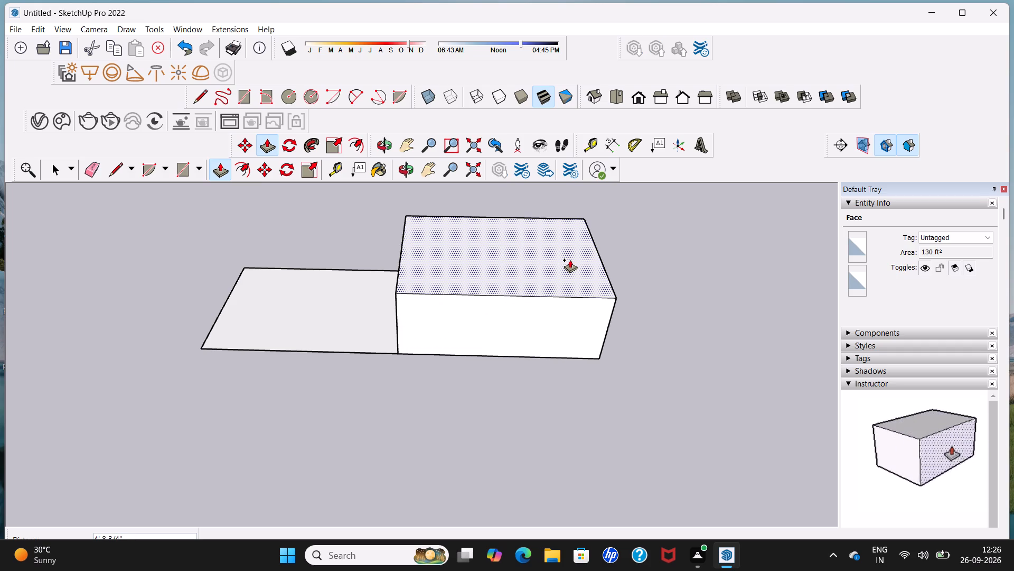
{"action": "type", "text": "10'"}
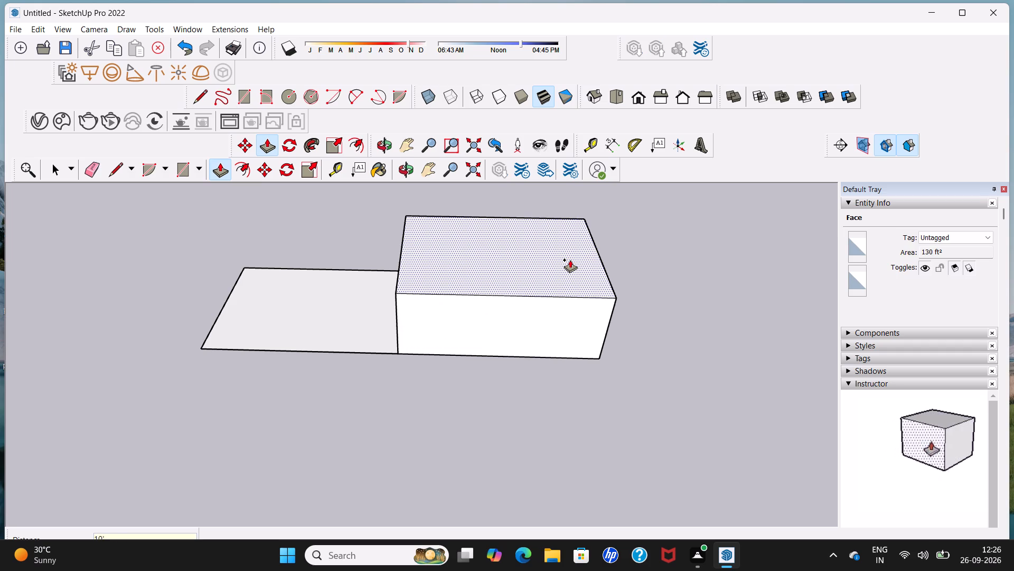
{"action": "key", "text": "Return"}
{"action": "key", "text": "space"}
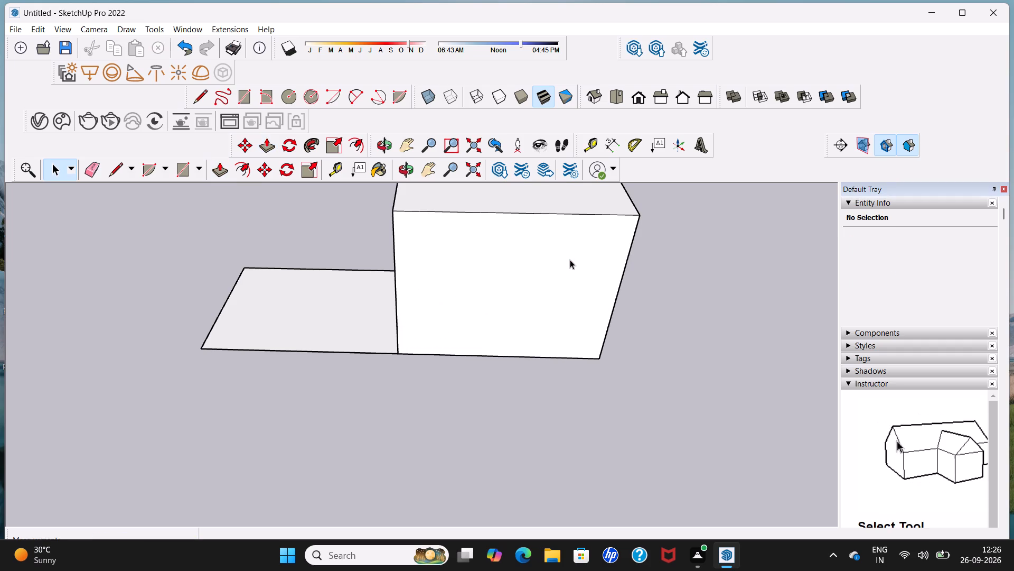
Delete the long front face of the box so it is open at the front.
{"action": "middle_click_drag", "start_coordinate": [570, 260], "coordinate": [538, 379]}
{"action": "middle_click_drag", "start_coordinate": [537, 379], "coordinate": [530, 327]}
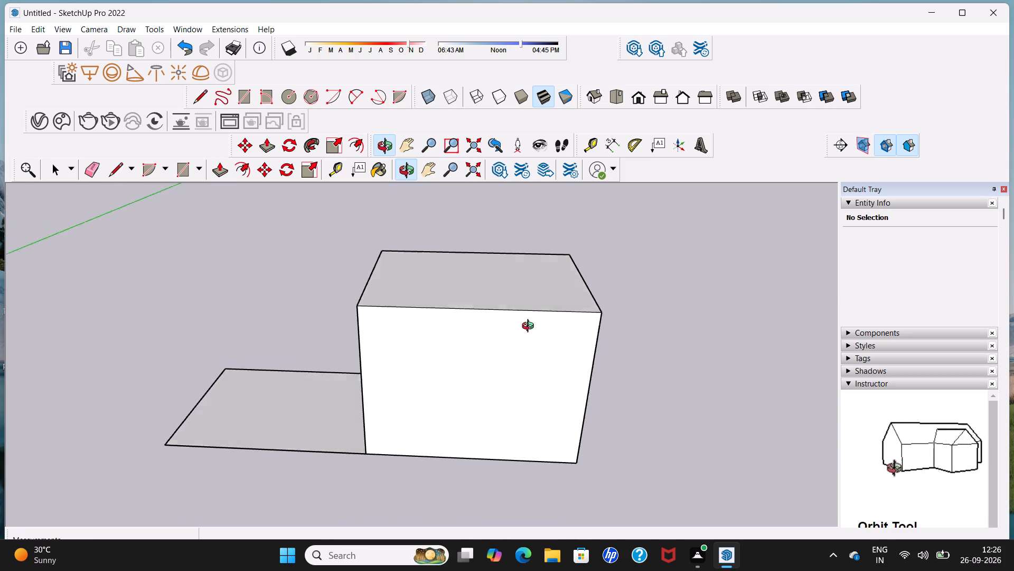
{"action": "middle_click_drag", "start_coordinate": [530, 327], "coordinate": [531, 294]}
{"action": "middle_click_drag", "start_coordinate": [528, 324], "coordinate": [532, 290]}
{"action": "middle_click_drag", "start_coordinate": [508, 309], "coordinate": [515, 308]}
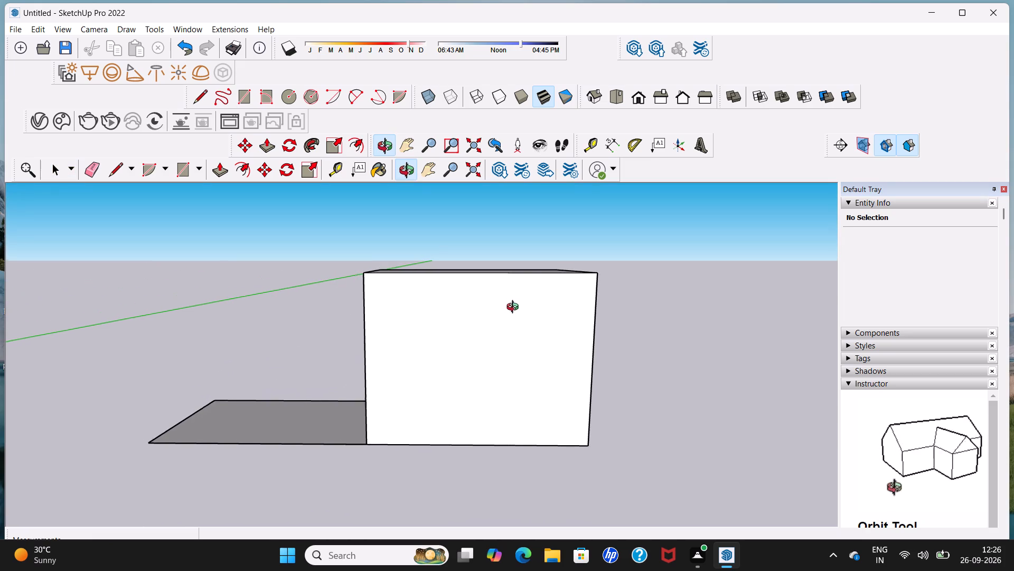
{"action": "middle_click_drag", "start_coordinate": [515, 308], "coordinate": [525, 308]}
{"action": "scroll", "coordinate": [524, 310], "scroll_direction": "up", "scroll_amount": 1}
{"action": "middle_click_drag", "start_coordinate": [524, 310], "coordinate": [511, 310]}
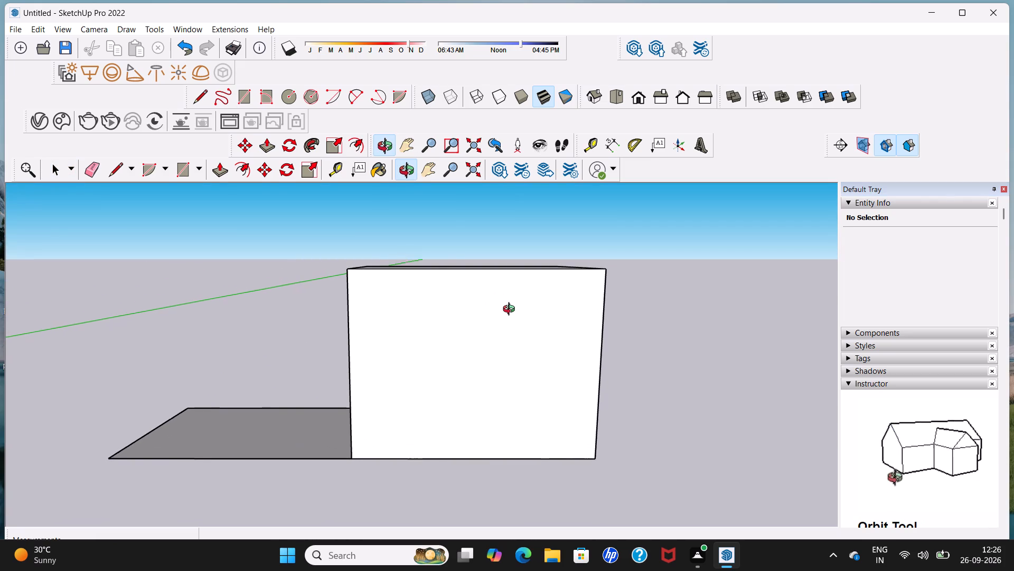
{"action": "middle_click_drag", "start_coordinate": [511, 310], "coordinate": [494, 290]}
{"action": "scroll", "coordinate": [493, 307], "scroll_direction": "up", "scroll_amount": 1}
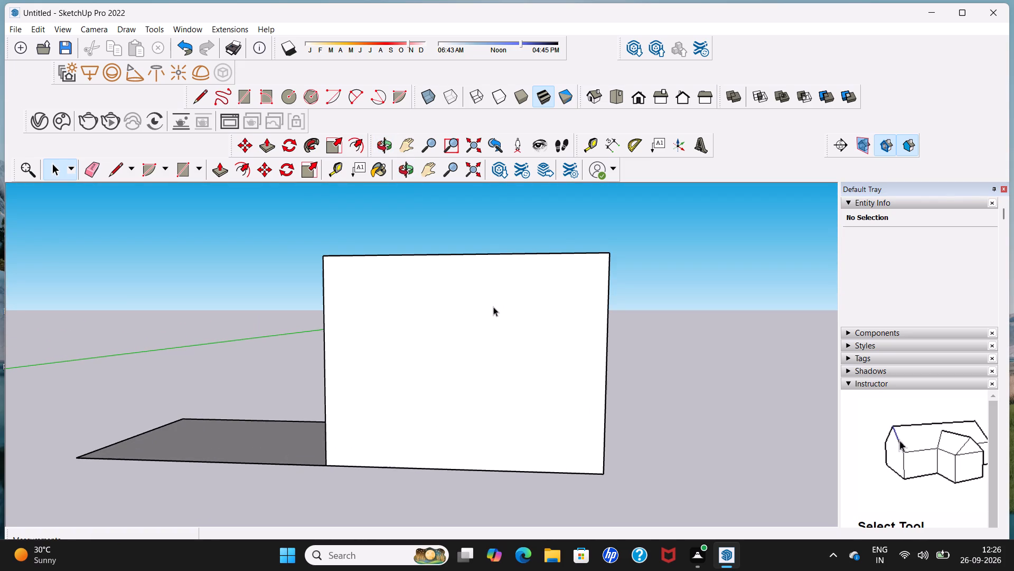
{"action": "scroll", "coordinate": [493, 307], "scroll_direction": "down", "scroll_amount": 3}
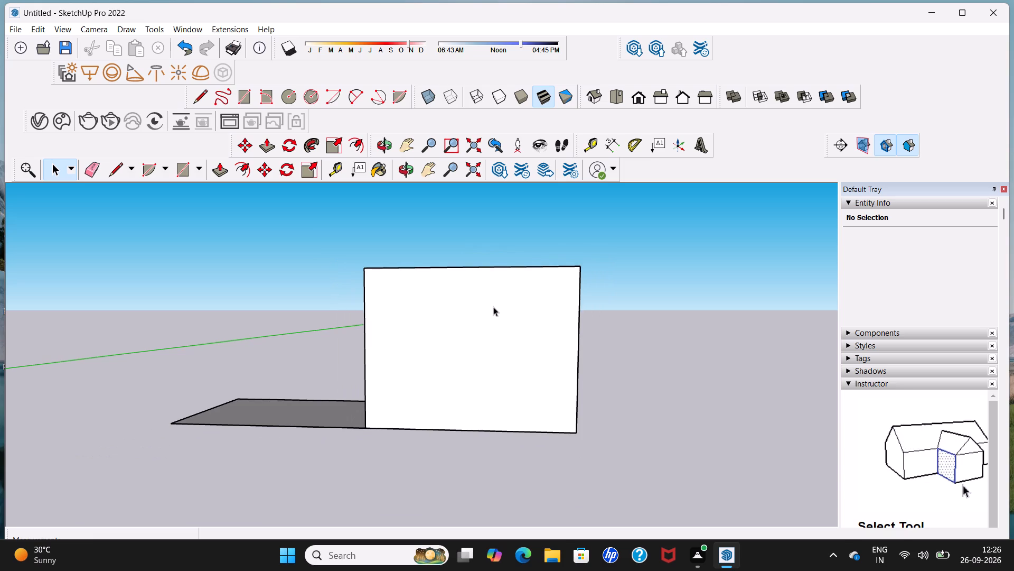
{"action": "scroll", "coordinate": [493, 307], "scroll_direction": "down", "scroll_amount": 1}
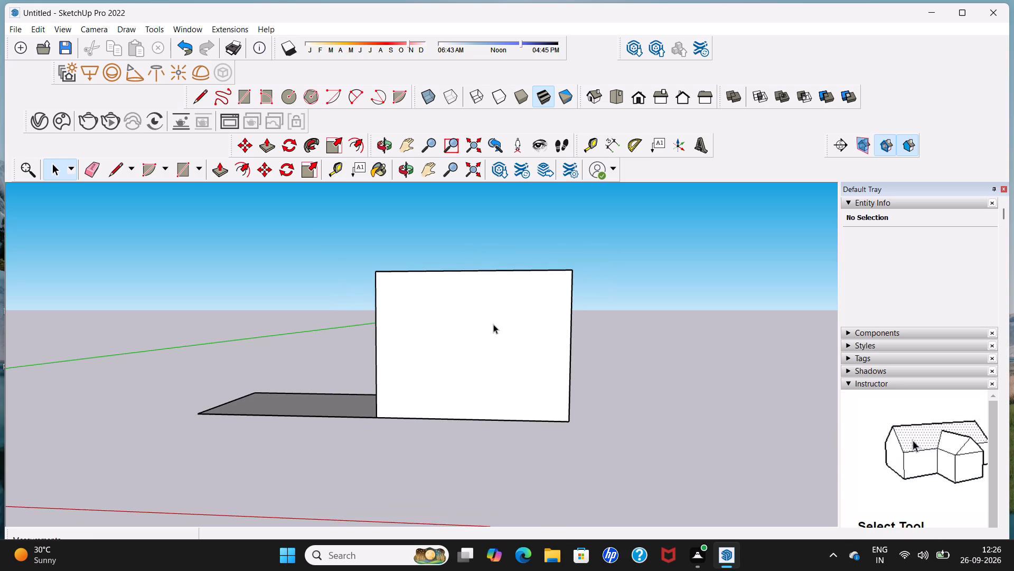
{"action": "left_click", "coordinate": [493, 324]}
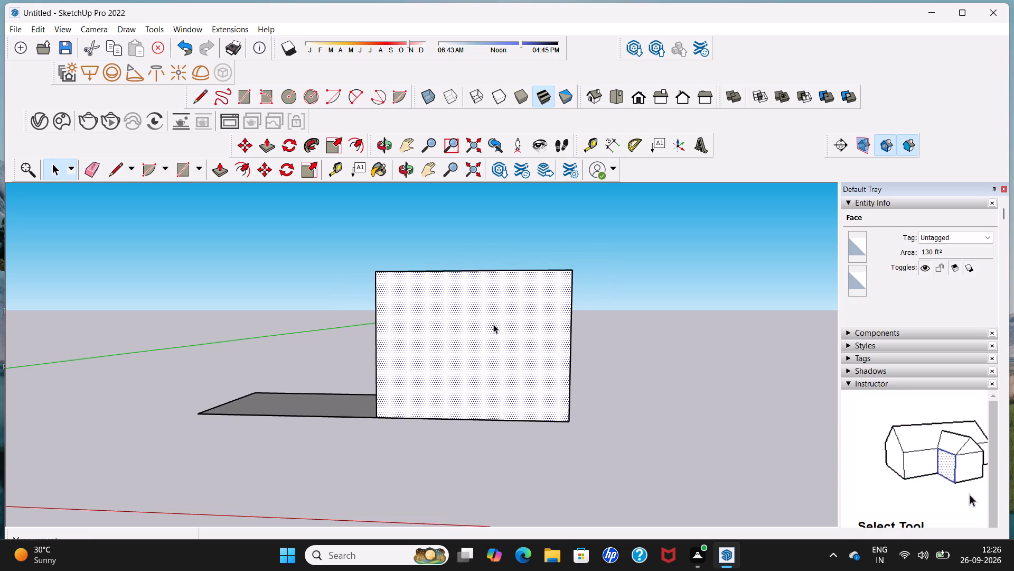
{"action": "key", "text": "Delete"}
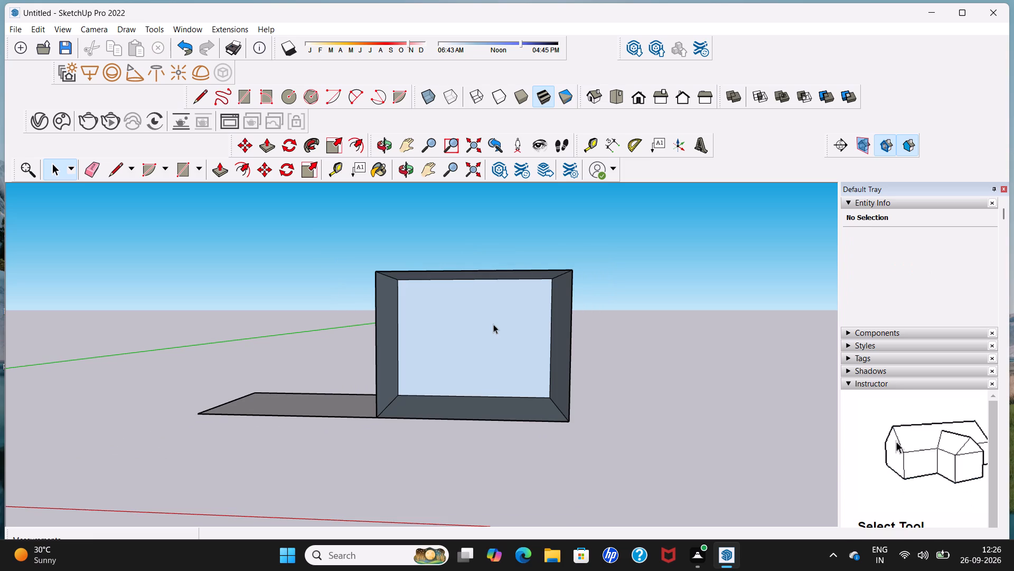
Draw a 10' vertical line from top to bottom on the box's right end wall, close to its open front edge.
{"action": "middle_click_drag", "start_coordinate": [493, 324], "coordinate": [594, 322]}
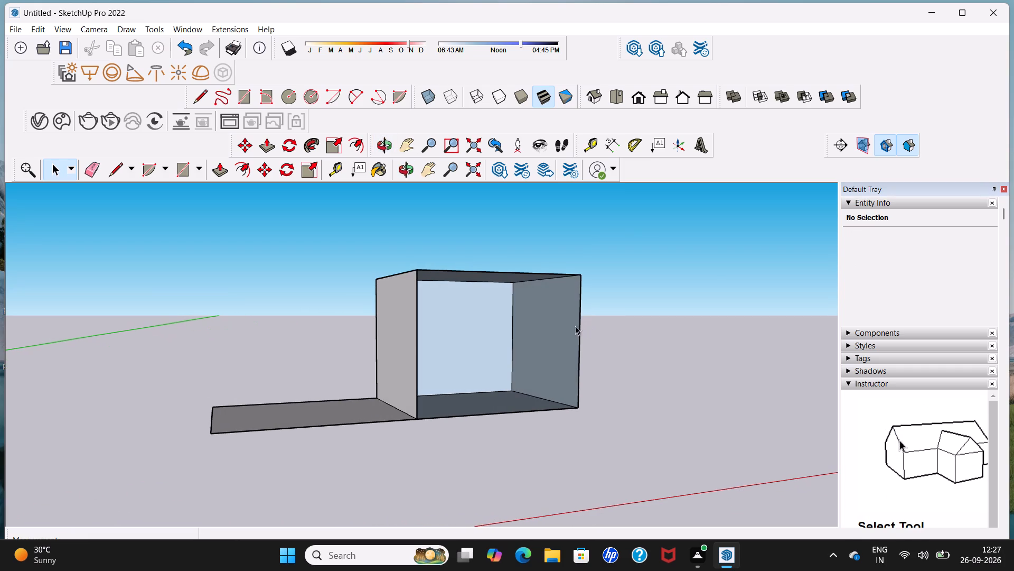
{"action": "scroll", "coordinate": [574, 325], "scroll_direction": "up", "scroll_amount": 6}
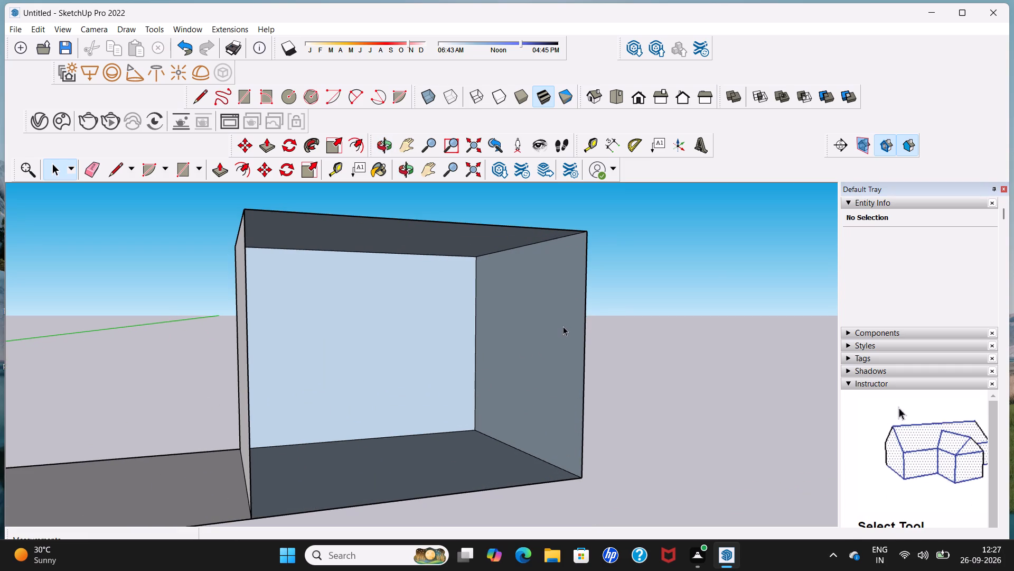
{"action": "left_click", "coordinate": [198, 103]}
{"action": "middle_click_drag", "start_coordinate": [459, 262], "coordinate": [520, 265]}
{"action": "scroll", "coordinate": [561, 232], "scroll_direction": "up", "scroll_amount": 1}
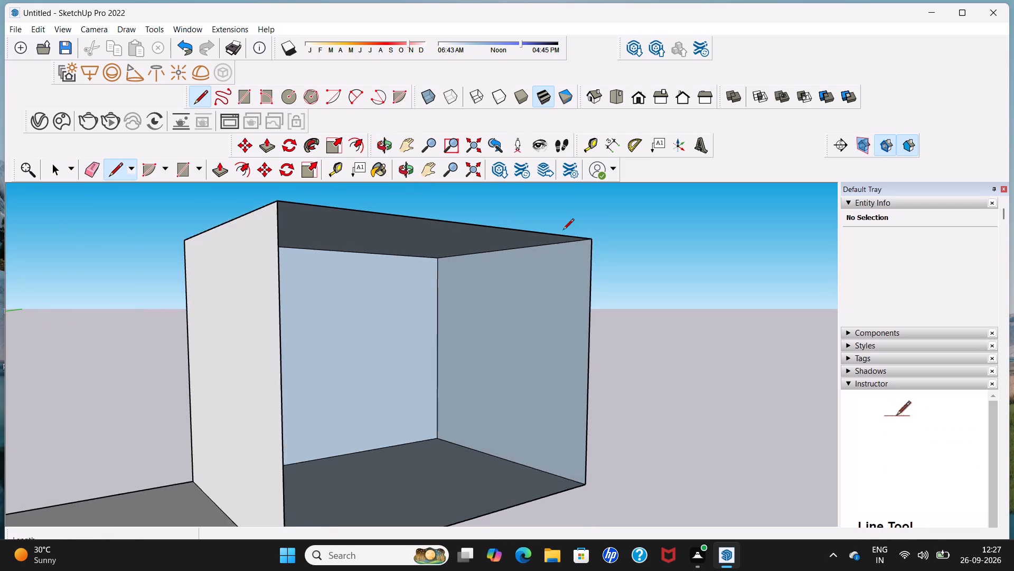
{"action": "scroll", "coordinate": [563, 231], "scroll_direction": "up", "scroll_amount": 3}
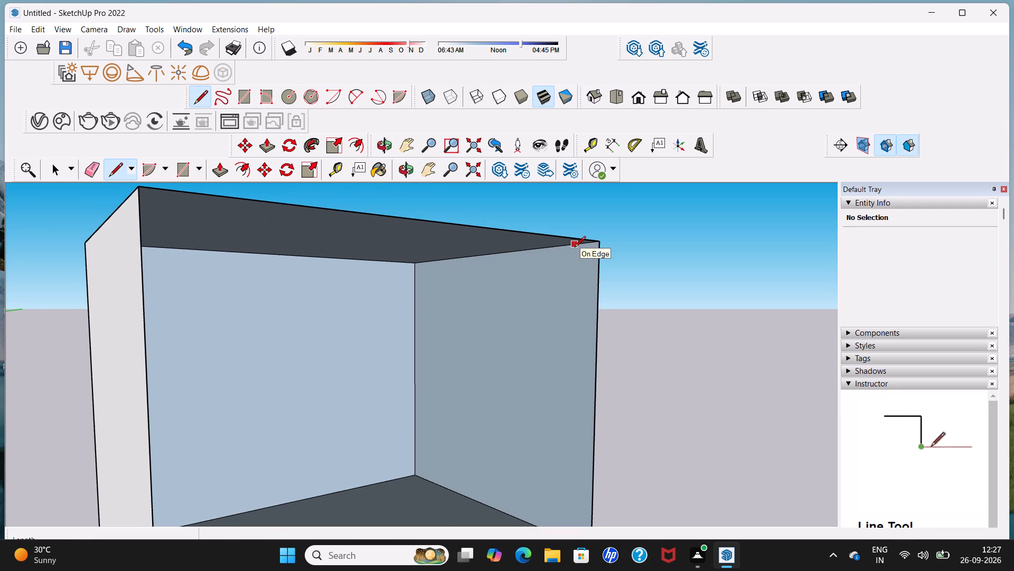
{"action": "left_click", "coordinate": [575, 248]}
{"action": "scroll", "coordinate": [579, 323], "scroll_direction": "down", "scroll_amount": 6}
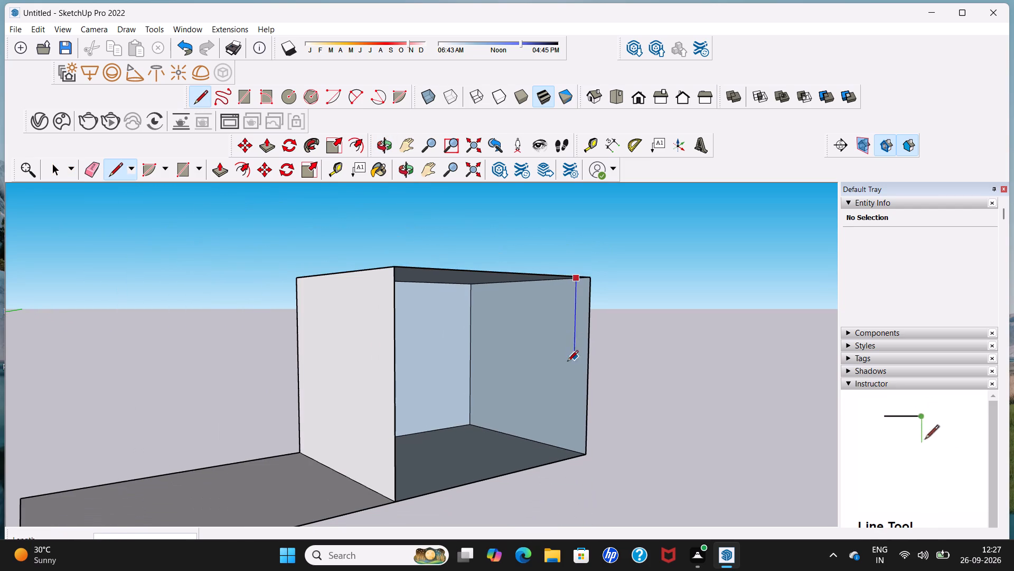
{"action": "left_click", "coordinate": [571, 449]}
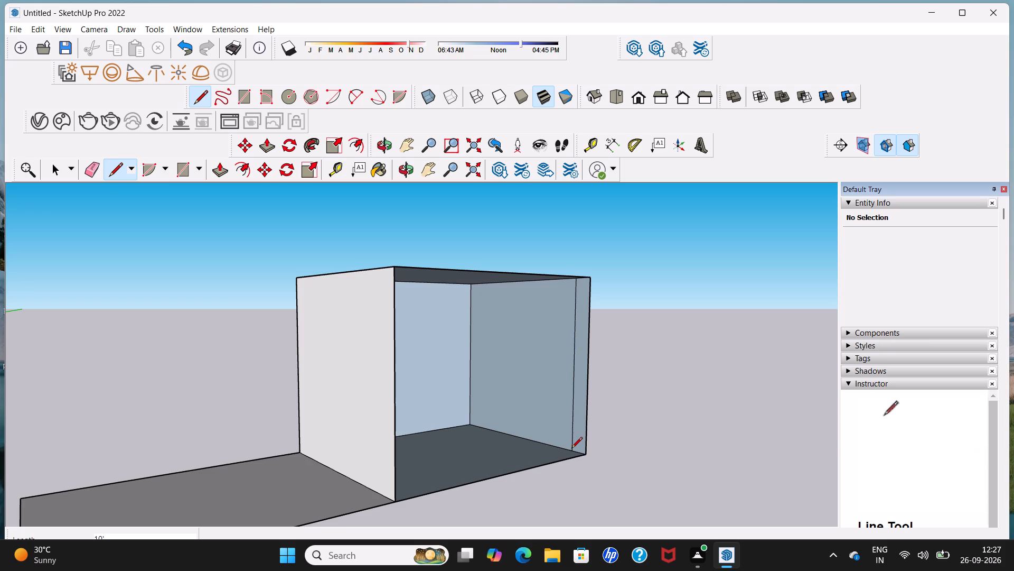
Delete the large part of the right end wall behind the vertical line, keeping only the narrow front strip.
{"action": "middle_click_drag", "start_coordinate": [571, 449], "coordinate": [524, 459]}
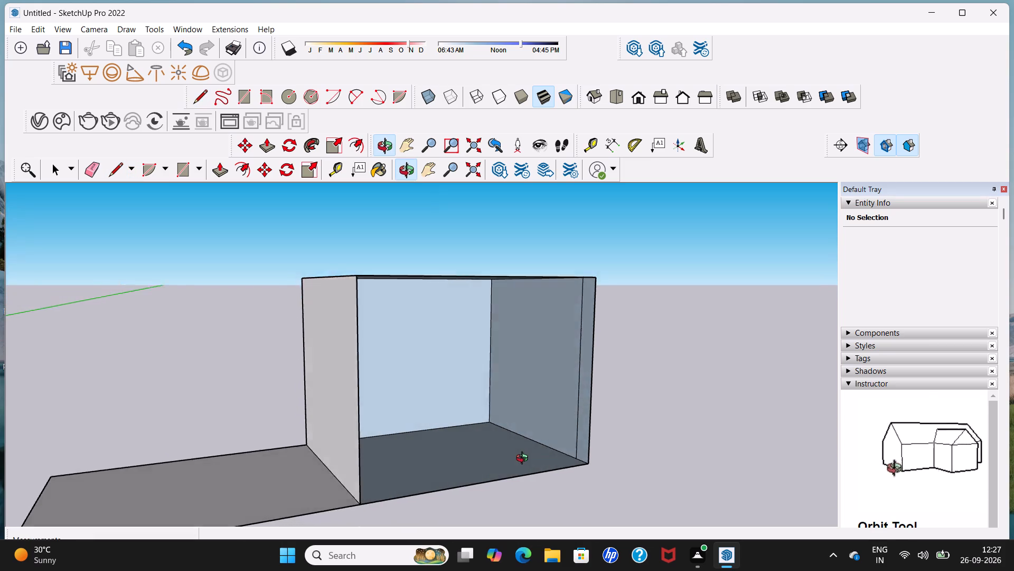
{"action": "middle_click_drag", "start_coordinate": [524, 459], "coordinate": [482, 463]}
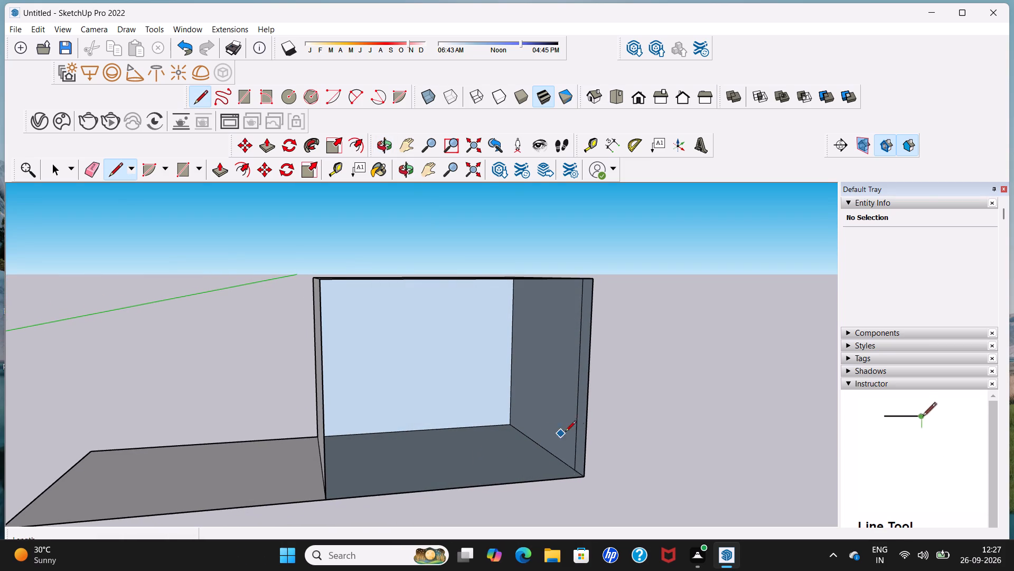
{"action": "middle_click_drag", "start_coordinate": [595, 417], "coordinate": [575, 418]}
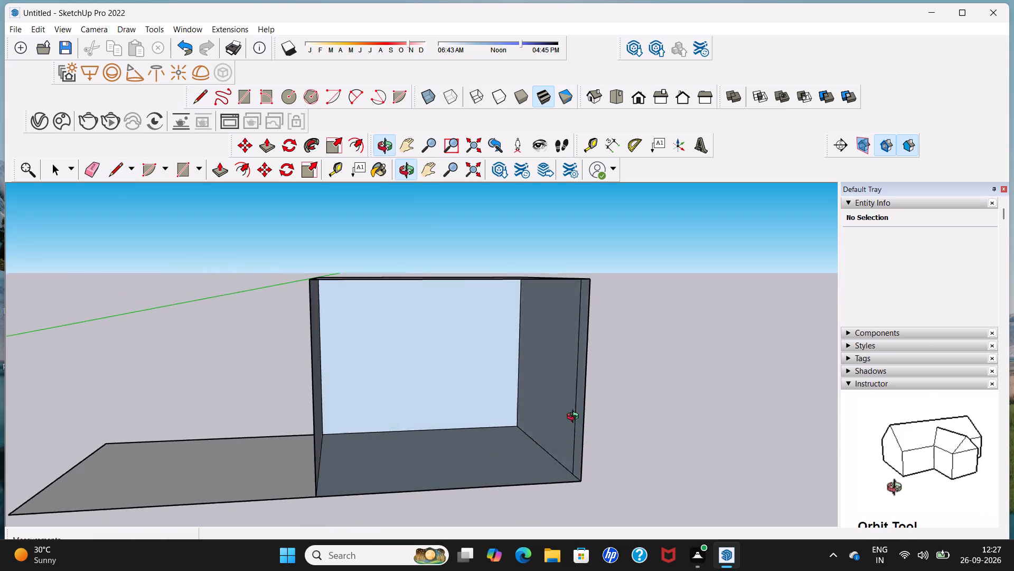
{"action": "middle_click_drag", "start_coordinate": [575, 418], "coordinate": [424, 422]}
{"action": "key", "text": "space"}
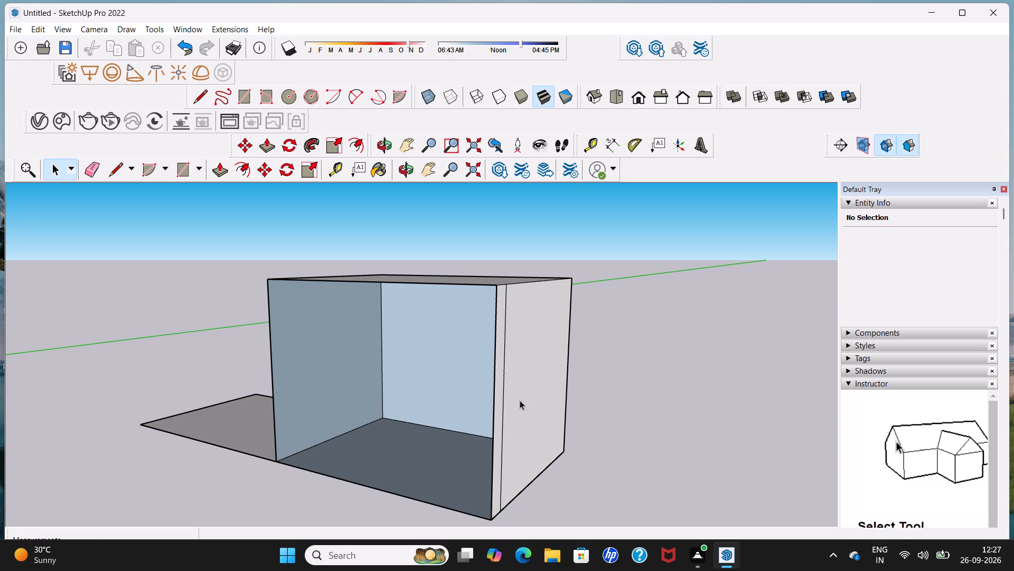
{"action": "left_click", "coordinate": [520, 400]}
{"action": "key", "text": "Delete"}
Push/Pull the narrow wall strip about 1' 1" inward to form a solid column at the front right corner.
{"action": "middle_click_drag", "start_coordinate": [436, 417], "coordinate": [565, 427]}
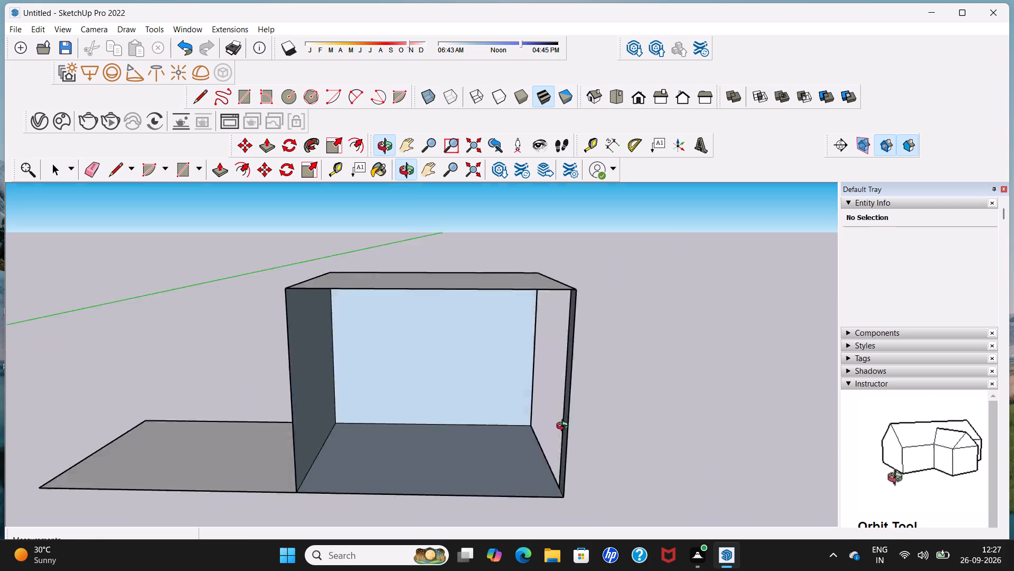
{"action": "middle_click_drag", "start_coordinate": [565, 427], "coordinate": [656, 411]}
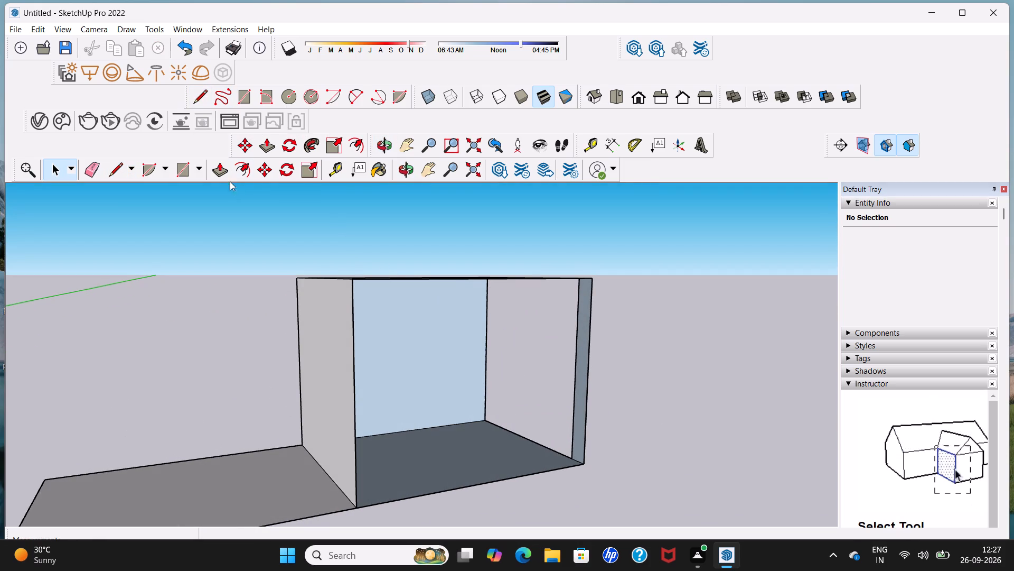
{"action": "left_click", "coordinate": [219, 167]}
{"action": "scroll", "coordinate": [560, 336], "scroll_direction": "up", "scroll_amount": 5}
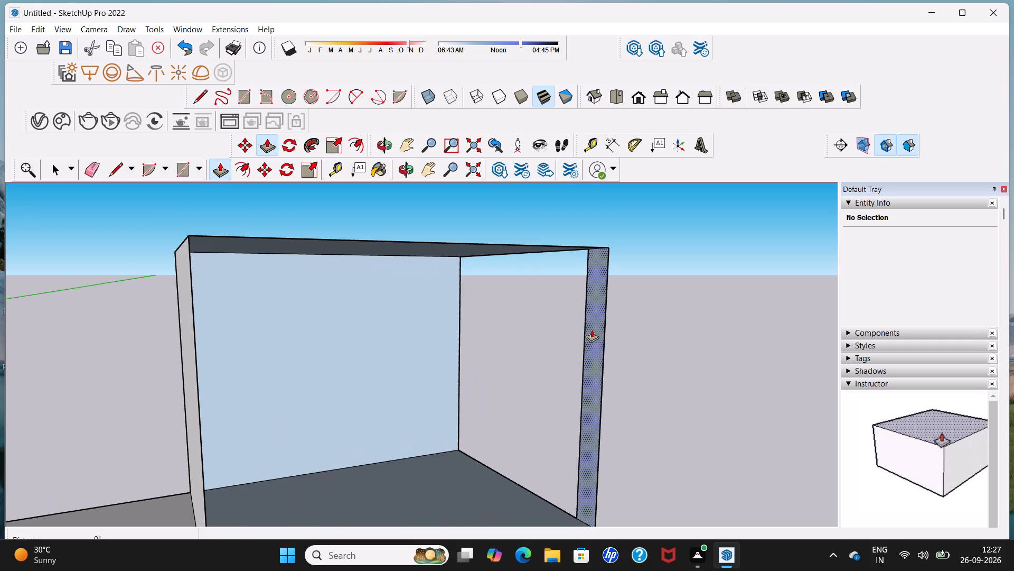
{"action": "left_click", "coordinate": [593, 329]}
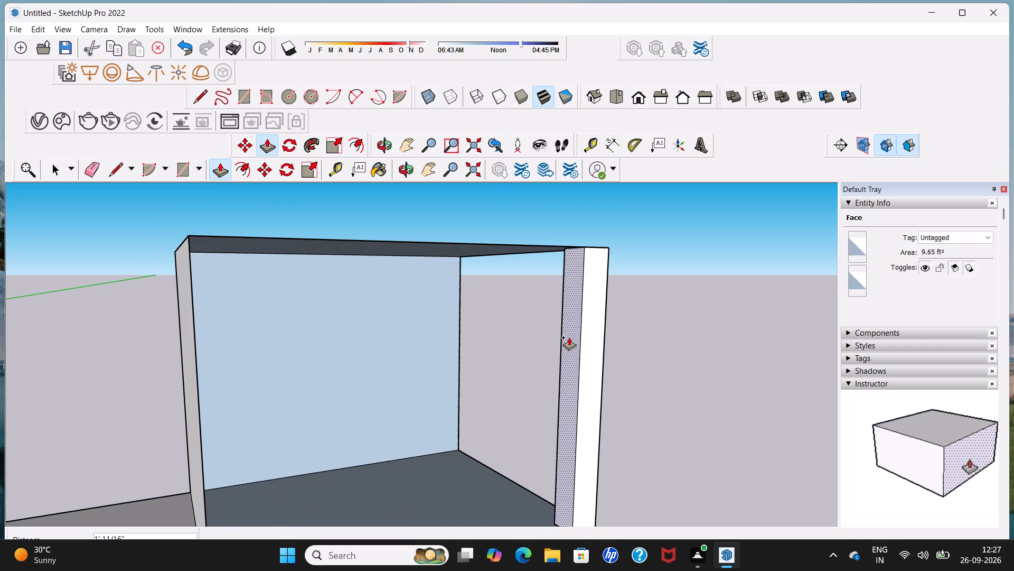
{"action": "left_click", "coordinate": [569, 337]}
{"action": "middle_click_drag", "start_coordinate": [569, 337], "coordinate": [460, 340]}
{"action": "scroll", "coordinate": [454, 338], "scroll_direction": "down", "scroll_amount": 5}
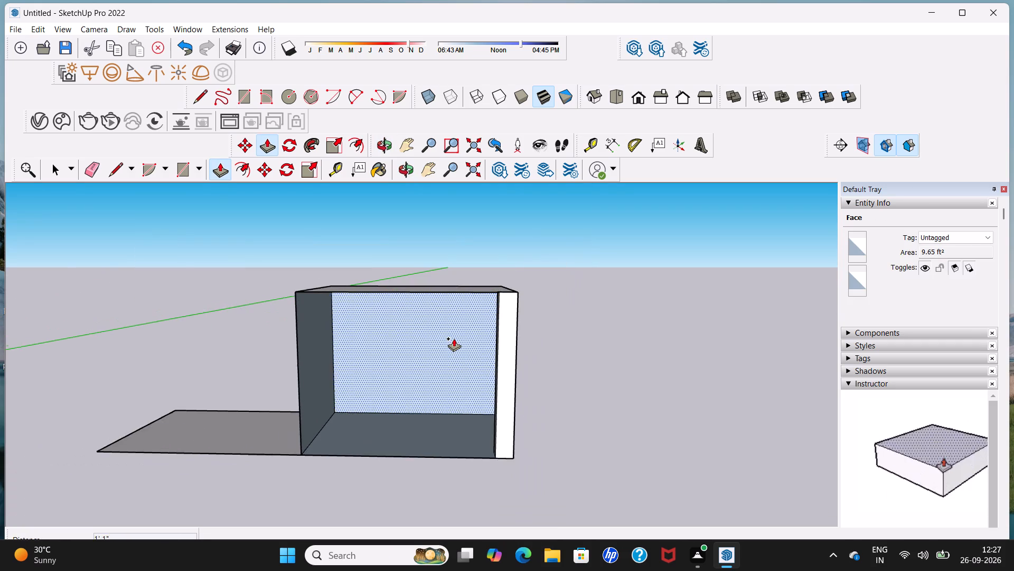
{"action": "scroll", "coordinate": [454, 338], "scroll_direction": "down", "scroll_amount": 2}
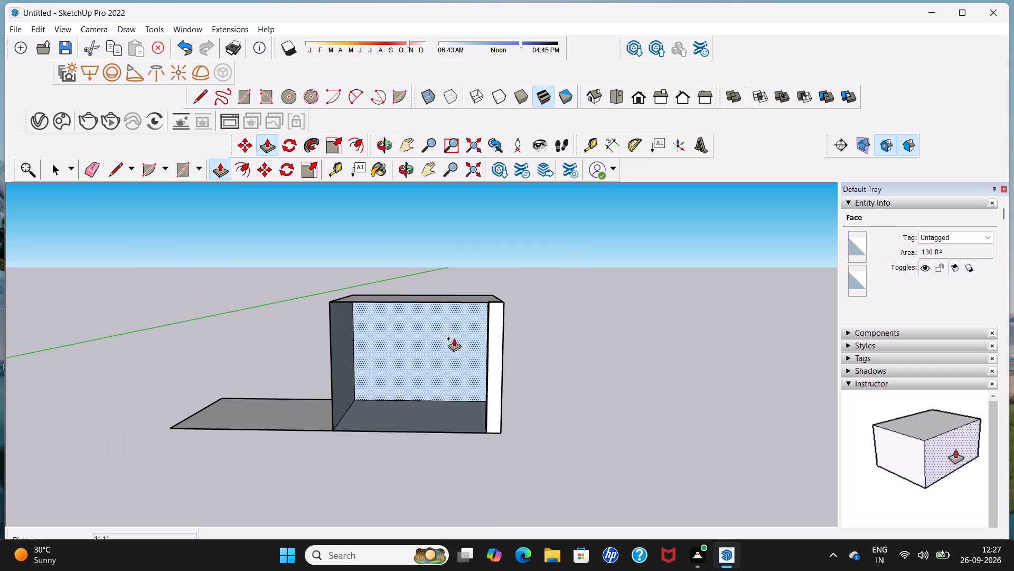
{"action": "middle_click_drag", "start_coordinate": [454, 338], "coordinate": [619, 352]}
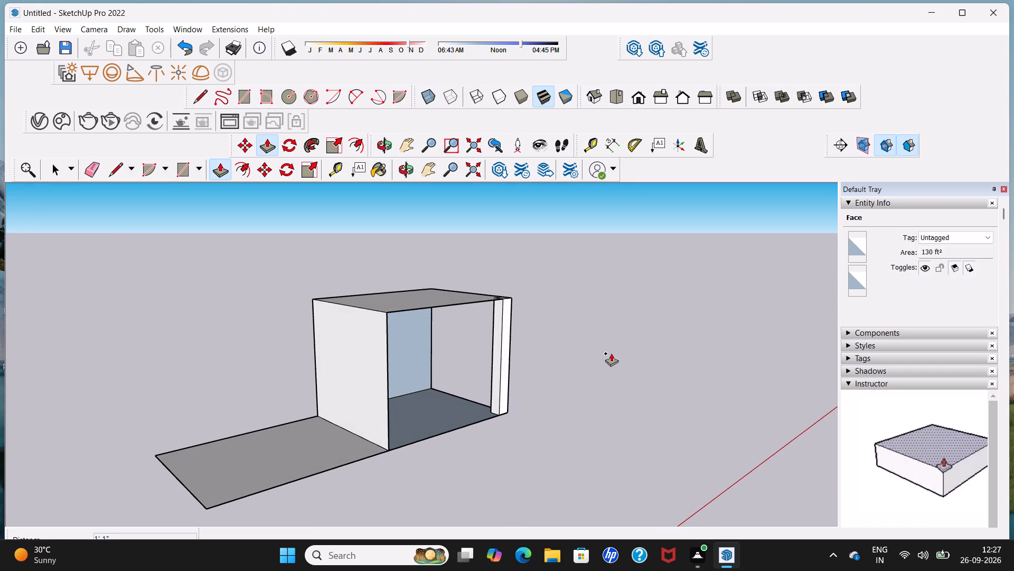
{"action": "key", "text": "space"}
Draw a level horizontal line around the column's inner, front and outer side faces, in its upper part.
{"action": "left_click", "coordinate": [198, 103]}
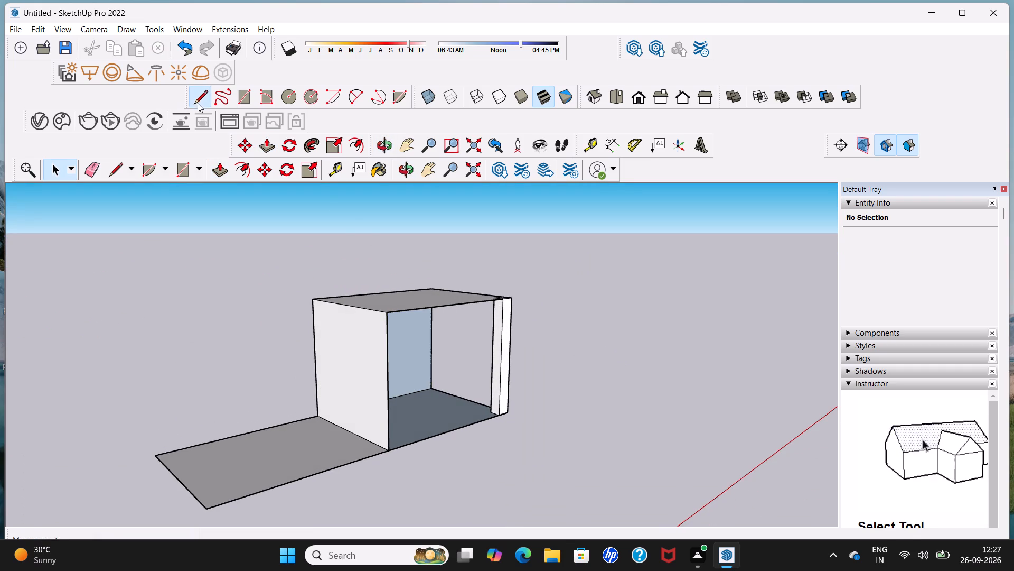
{"action": "middle_click_drag", "start_coordinate": [492, 348], "coordinate": [541, 349]}
{"action": "scroll", "coordinate": [525, 335], "scroll_direction": "up", "scroll_amount": 5}
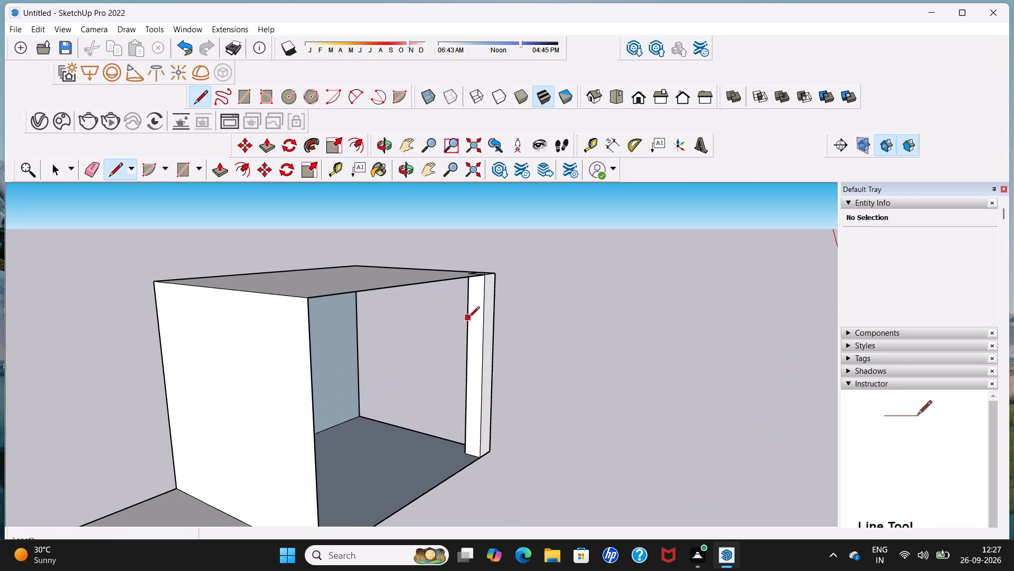
{"action": "left_click", "coordinate": [468, 318]}
{"action": "left_click", "coordinate": [485, 318]}
{"action": "middle_click_drag", "start_coordinate": [497, 315], "coordinate": [347, 341]}
{"action": "scroll", "coordinate": [347, 341], "scroll_direction": "up", "scroll_amount": 1}
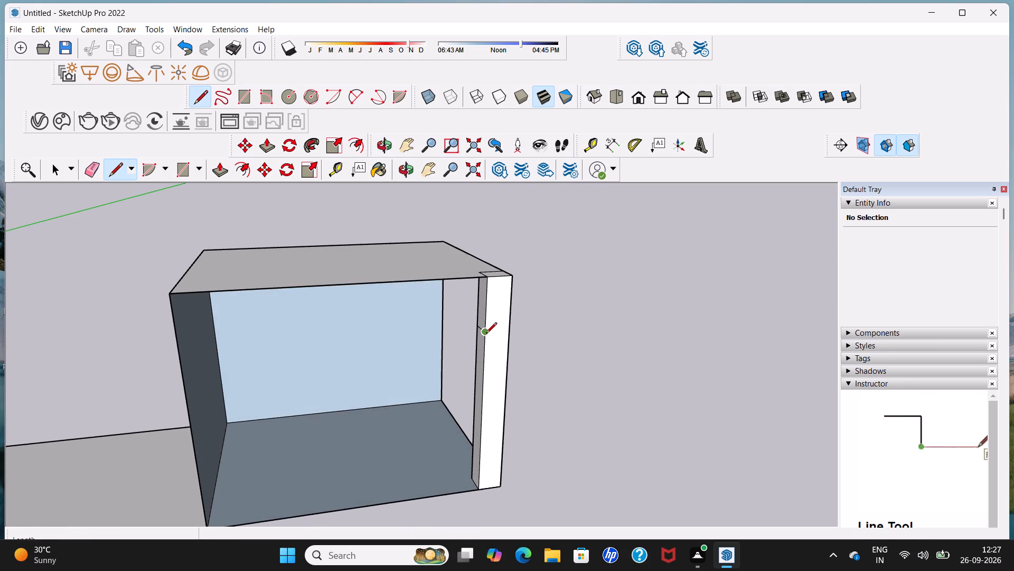
{"action": "left_click", "coordinate": [486, 334]}
{"action": "left_click", "coordinate": [511, 329]}
{"action": "middle_click_drag", "start_coordinate": [511, 329], "coordinate": [303, 332]}
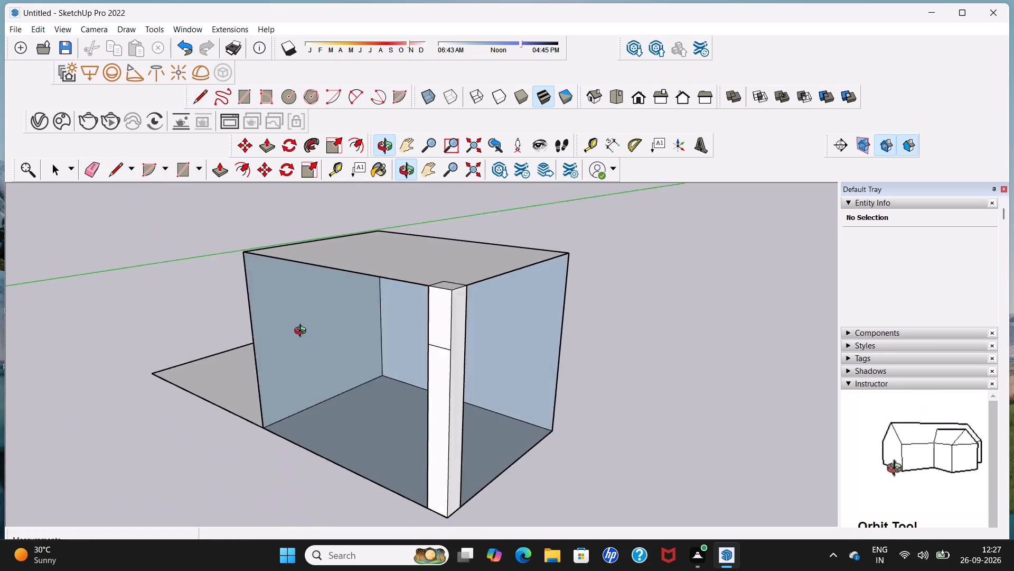
{"action": "middle_click_drag", "start_coordinate": [303, 332], "coordinate": [288, 330]}
{"action": "scroll", "coordinate": [424, 352], "scroll_direction": "up", "scroll_amount": 4}
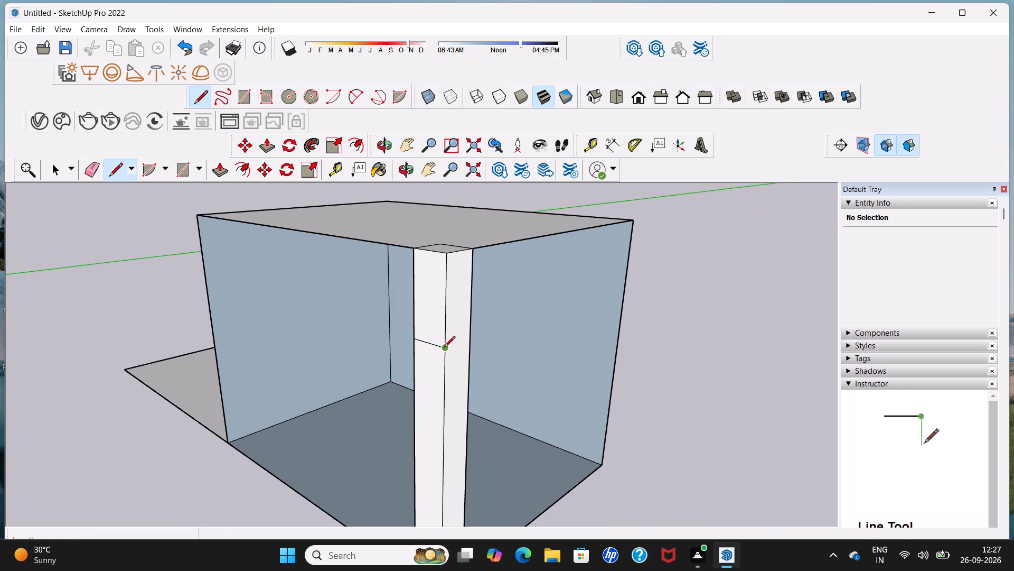
{"action": "left_click", "coordinate": [444, 348]}
{"action": "left_click", "coordinate": [475, 338]}
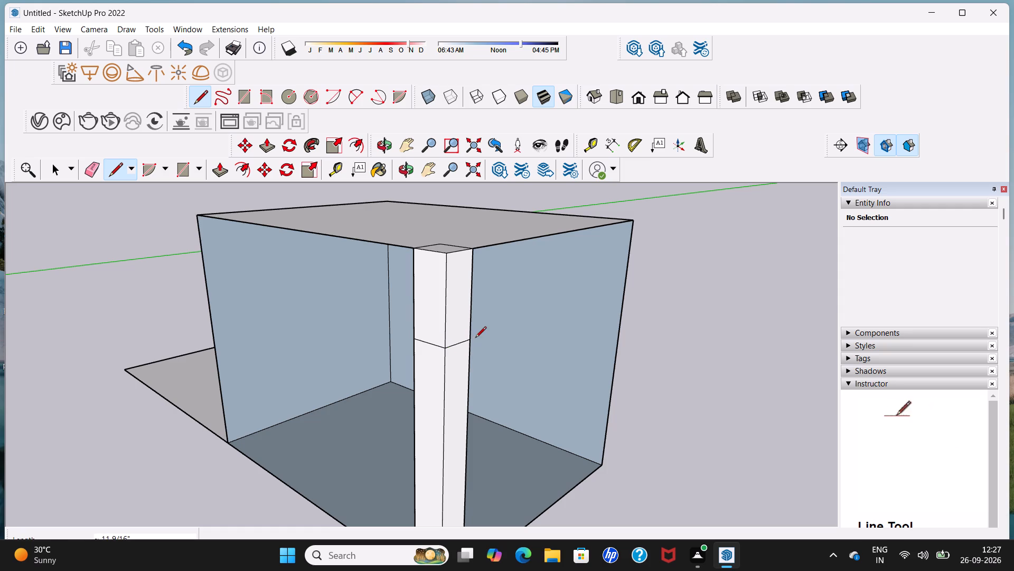
Draw a second horizontal line around the same three column faces, just below the first, to outline a narrow band.
{"action": "middle_click_drag", "start_coordinate": [444, 354], "coordinate": [659, 345]}
{"action": "scroll", "coordinate": [494, 340], "scroll_direction": "up", "scroll_amount": 3}
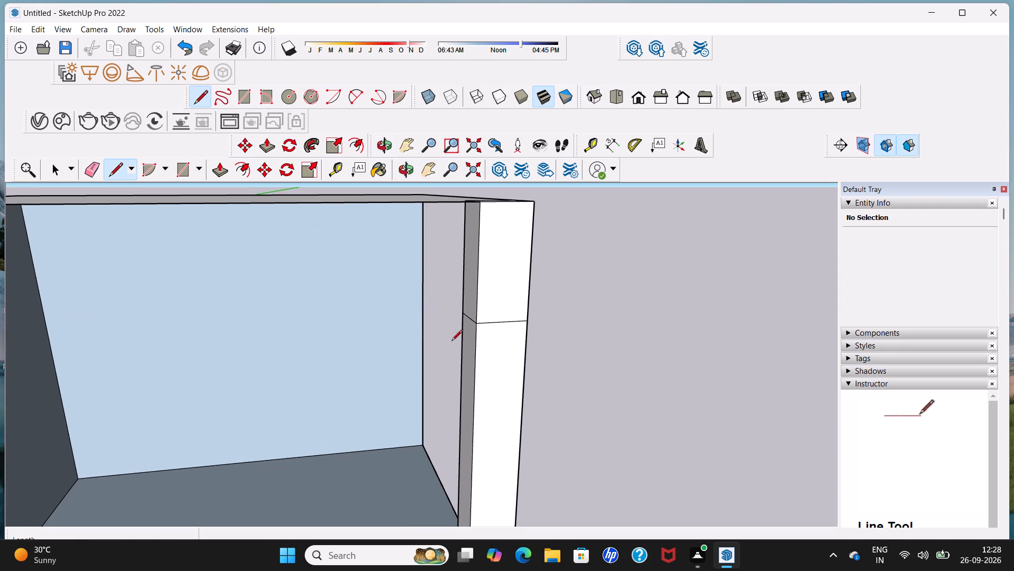
{"action": "middle_click_drag", "start_coordinate": [452, 342], "coordinate": [570, 347]}
{"action": "scroll", "coordinate": [553, 342], "scroll_direction": "up", "scroll_amount": 3}
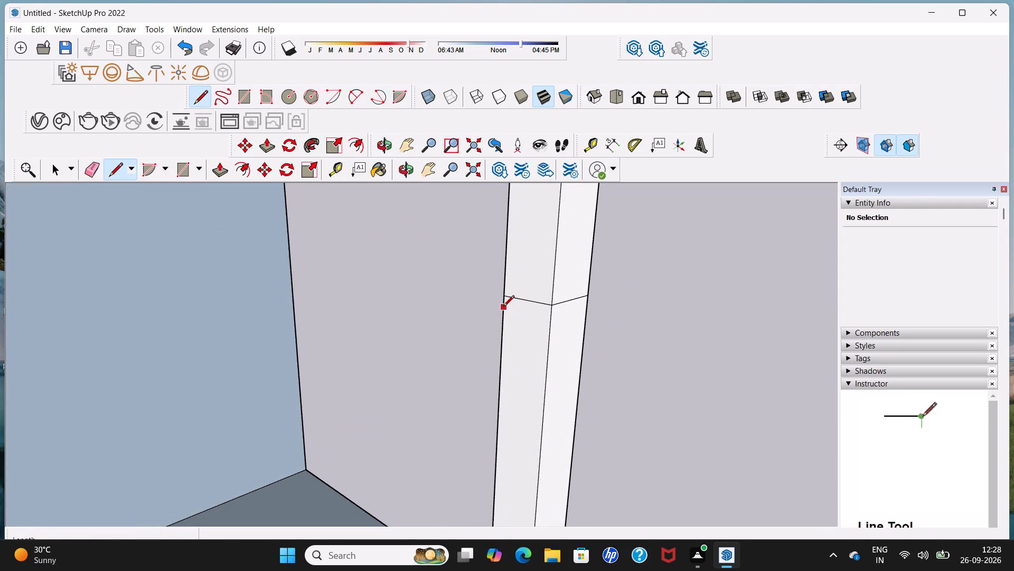
{"action": "left_click", "coordinate": [503, 307]}
{"action": "left_click", "coordinate": [553, 314]}
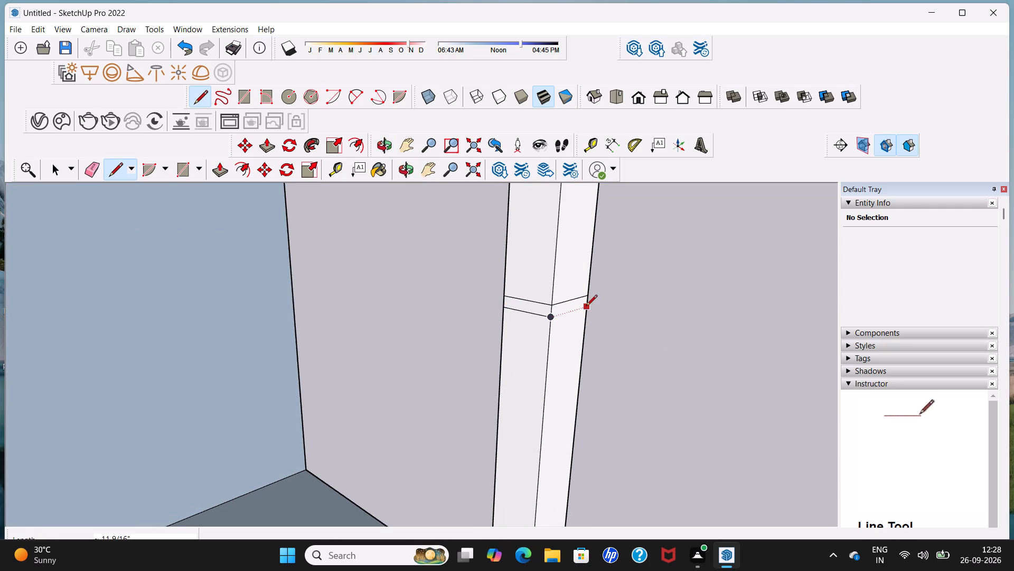
{"action": "middle_click_drag", "start_coordinate": [586, 307], "coordinate": [404, 324]}
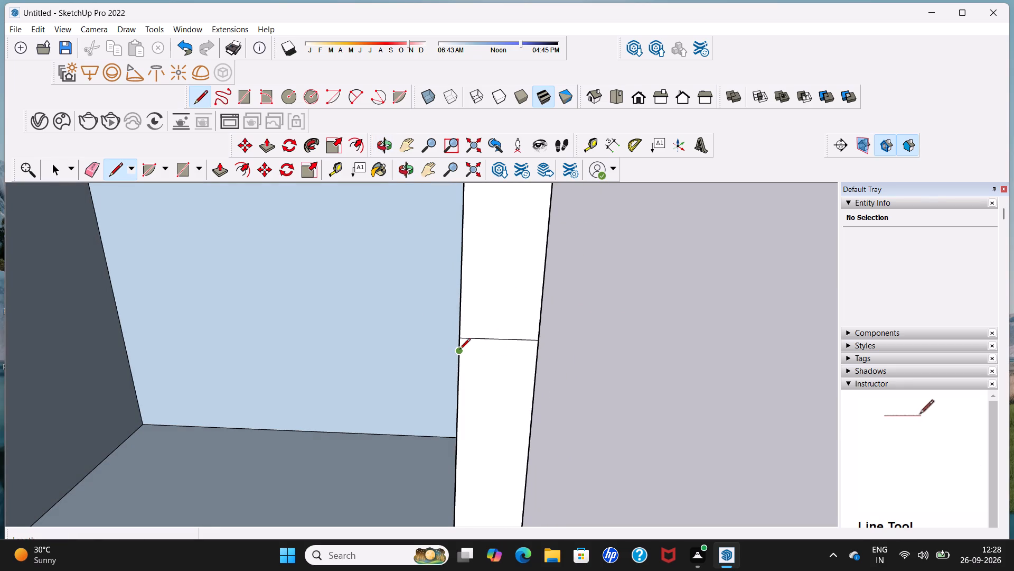
{"action": "left_click", "coordinate": [461, 352]}
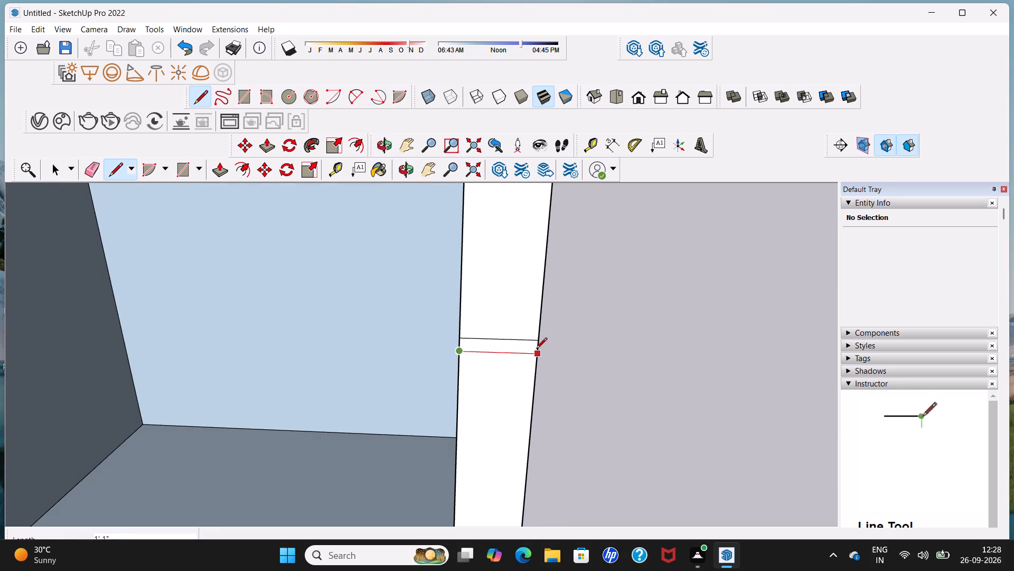
{"action": "left_click", "coordinate": [536, 349]}
{"action": "middle_click_drag", "start_coordinate": [536, 349], "coordinate": [326, 349]}
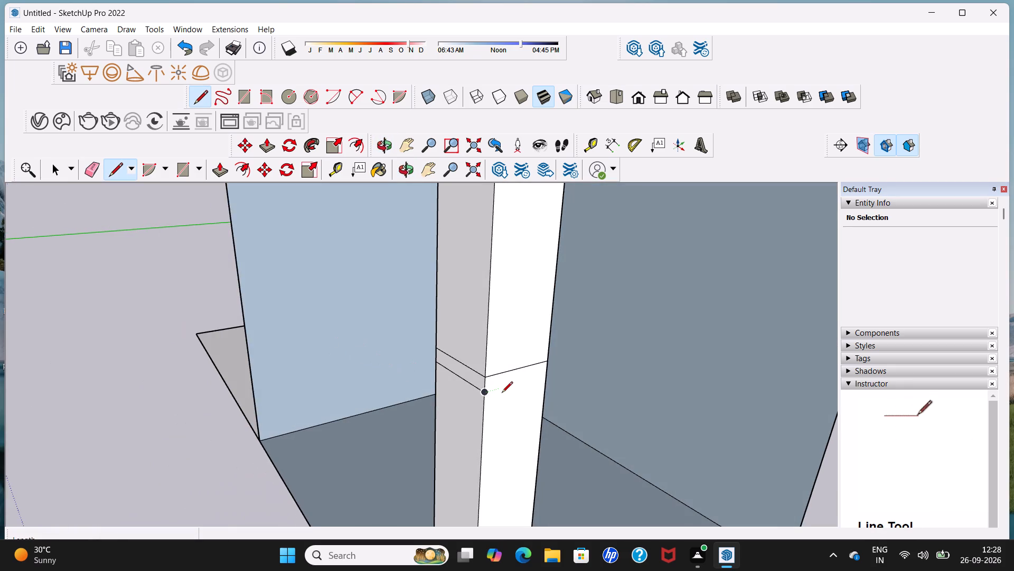
{"action": "left_click", "coordinate": [485, 393]}
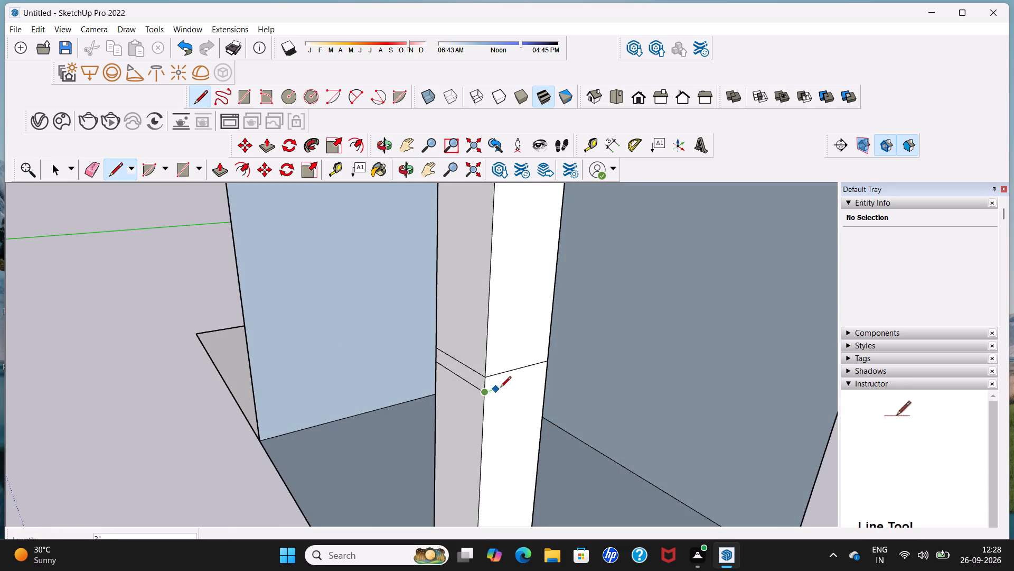
{"action": "left_click", "coordinate": [550, 375]}
{"action": "key", "text": "space"}
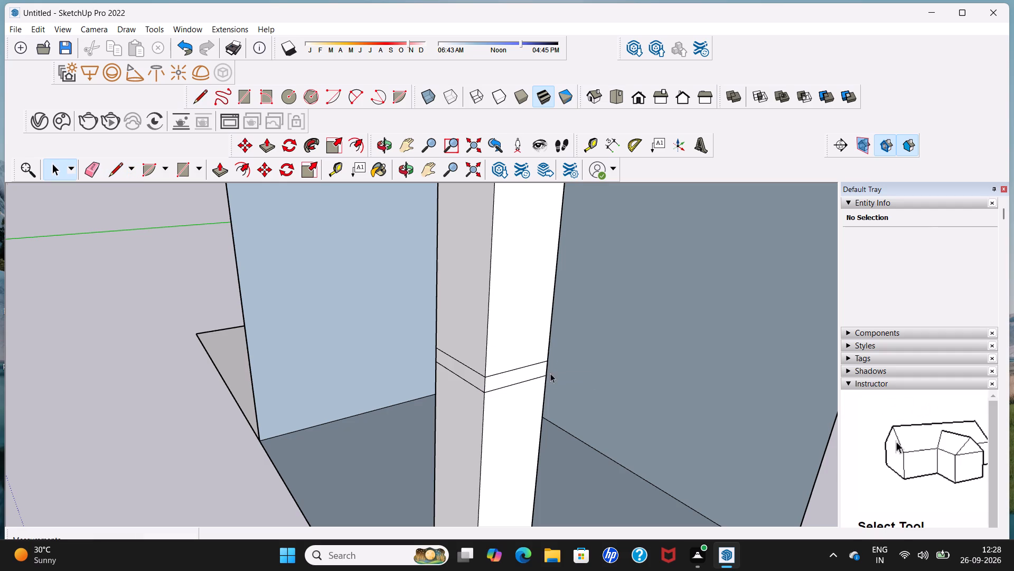
Push/Pull the band's inner side face outward about 1 3/8" from the column.
{"action": "middle_click_drag", "start_coordinate": [383, 392], "coordinate": [636, 398]}
{"action": "scroll", "coordinate": [637, 393], "scroll_direction": "down", "scroll_amount": 6}
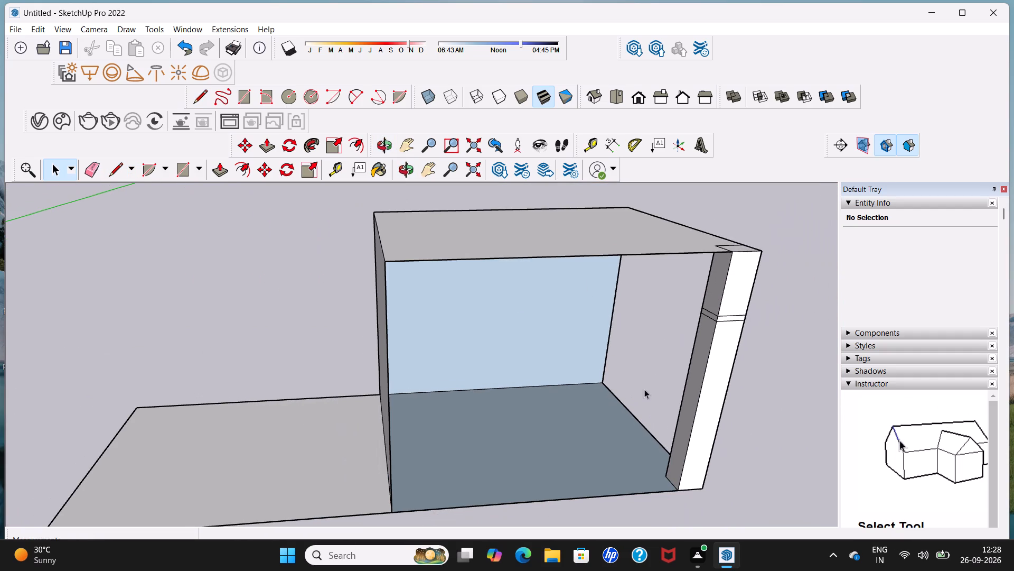
{"action": "left_click", "coordinate": [266, 151]}
{"action": "scroll", "coordinate": [694, 326], "scroll_direction": "up", "scroll_amount": 4}
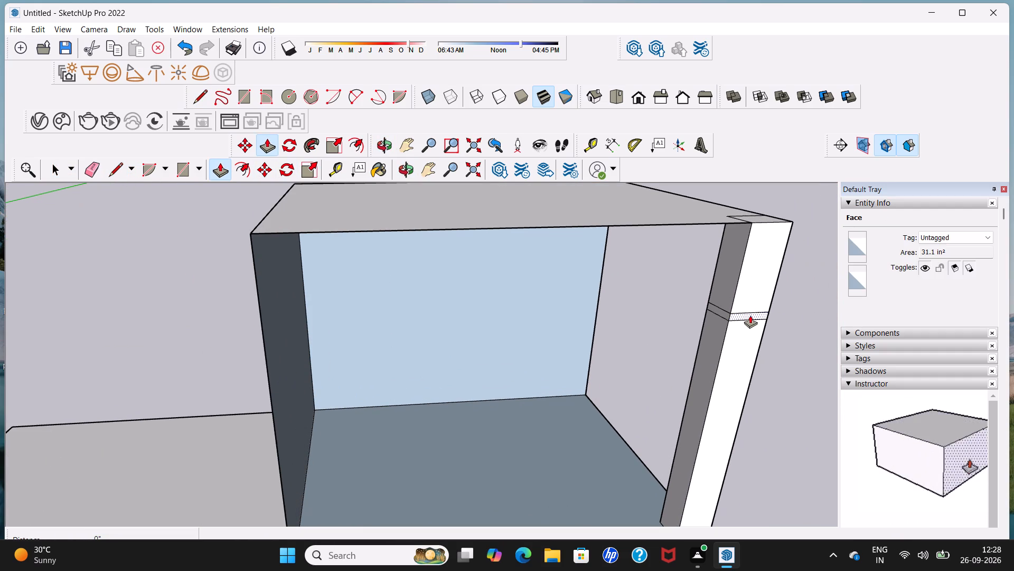
{"action": "middle_click_drag", "start_coordinate": [726, 320], "coordinate": [783, 330]}
{"action": "scroll", "coordinate": [692, 319], "scroll_direction": "up", "scroll_amount": 5}
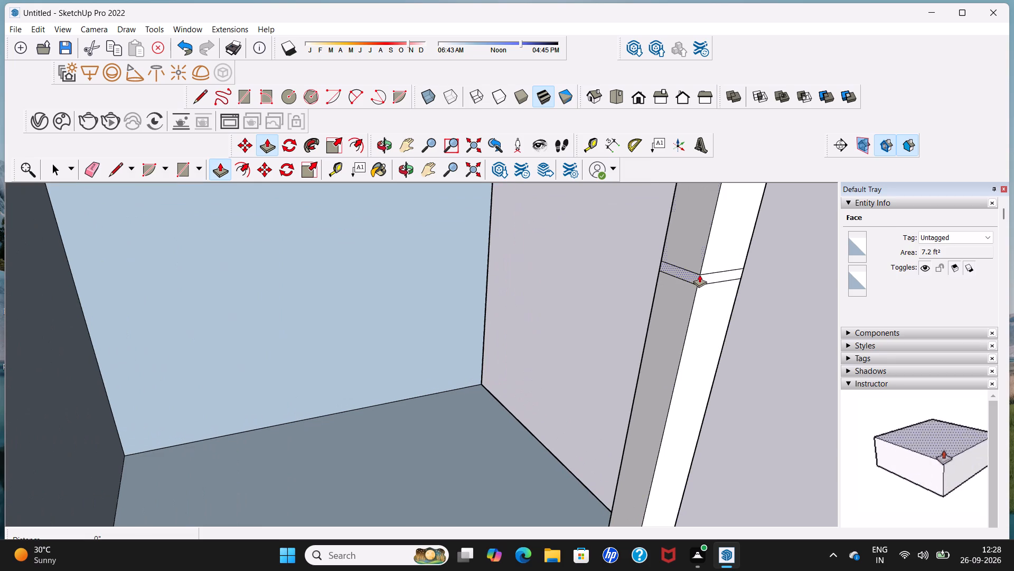
{"action": "scroll", "coordinate": [691, 282], "scroll_direction": "up", "scroll_amount": 4}
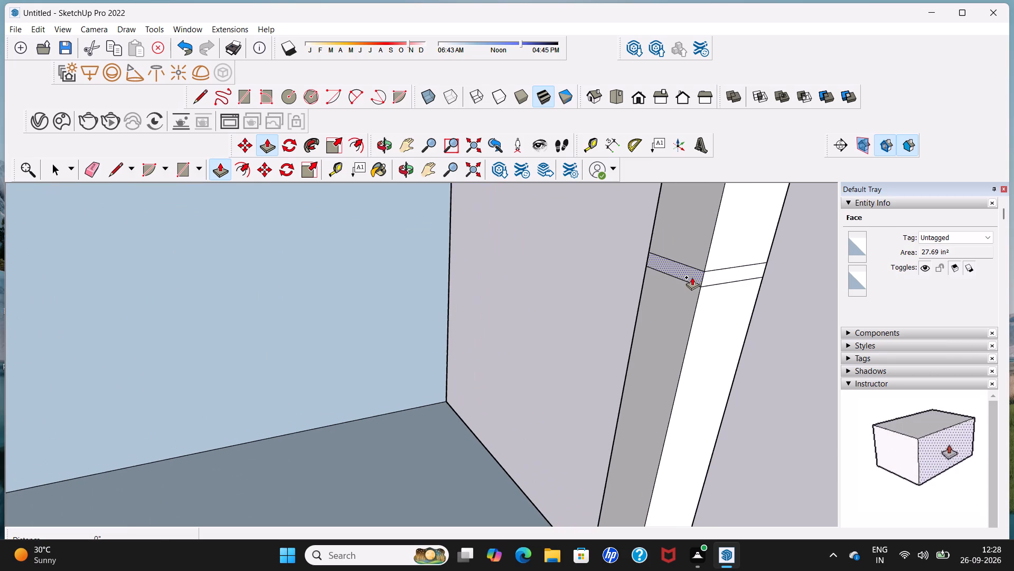
{"action": "left_click", "coordinate": [693, 277]}
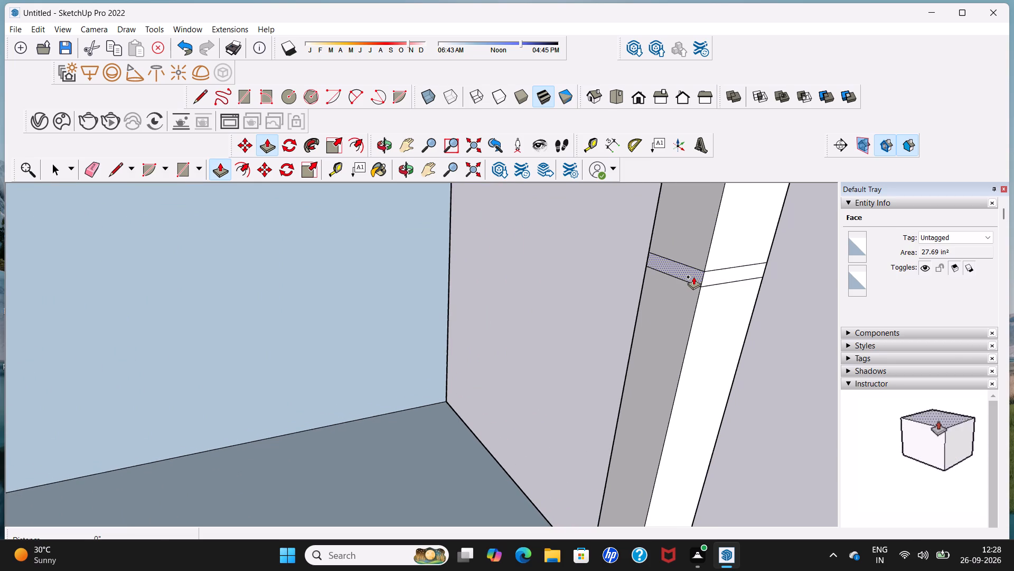
{"action": "left_click", "coordinate": [687, 278]}
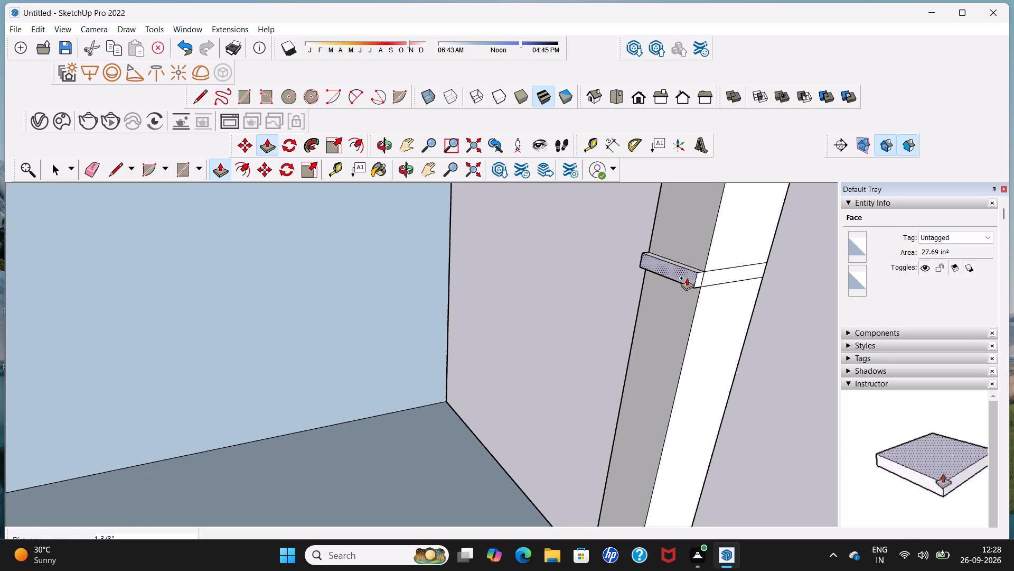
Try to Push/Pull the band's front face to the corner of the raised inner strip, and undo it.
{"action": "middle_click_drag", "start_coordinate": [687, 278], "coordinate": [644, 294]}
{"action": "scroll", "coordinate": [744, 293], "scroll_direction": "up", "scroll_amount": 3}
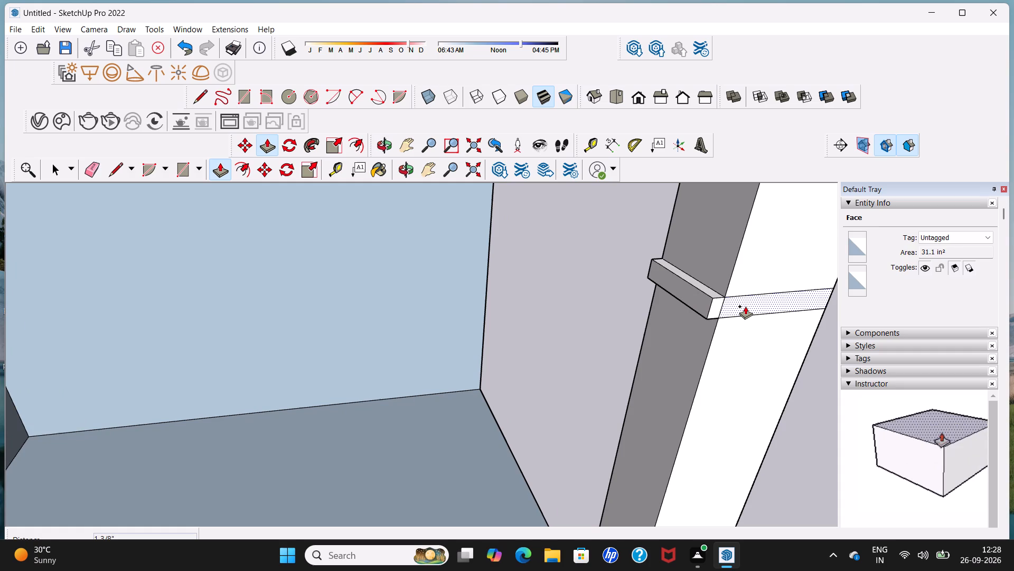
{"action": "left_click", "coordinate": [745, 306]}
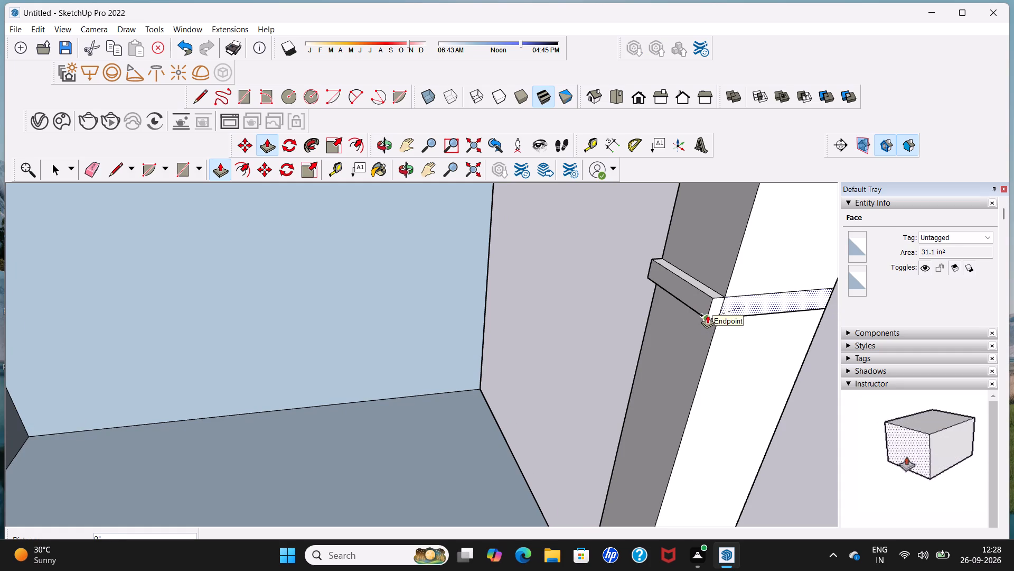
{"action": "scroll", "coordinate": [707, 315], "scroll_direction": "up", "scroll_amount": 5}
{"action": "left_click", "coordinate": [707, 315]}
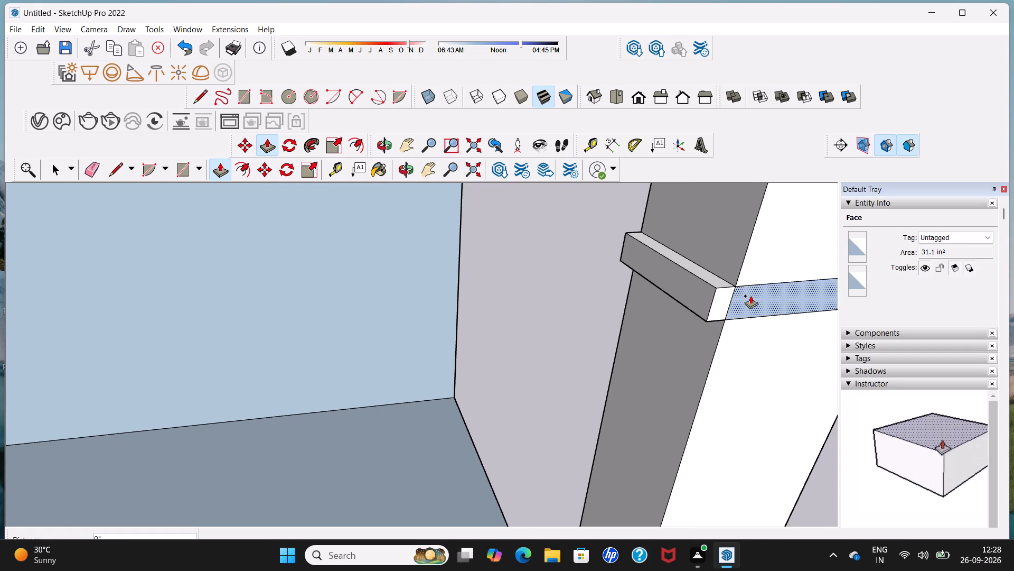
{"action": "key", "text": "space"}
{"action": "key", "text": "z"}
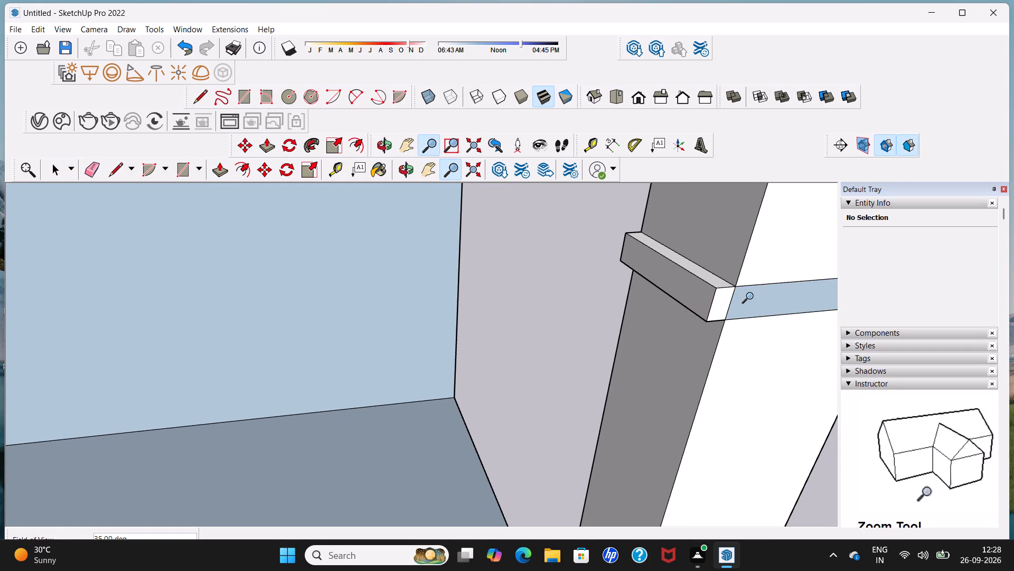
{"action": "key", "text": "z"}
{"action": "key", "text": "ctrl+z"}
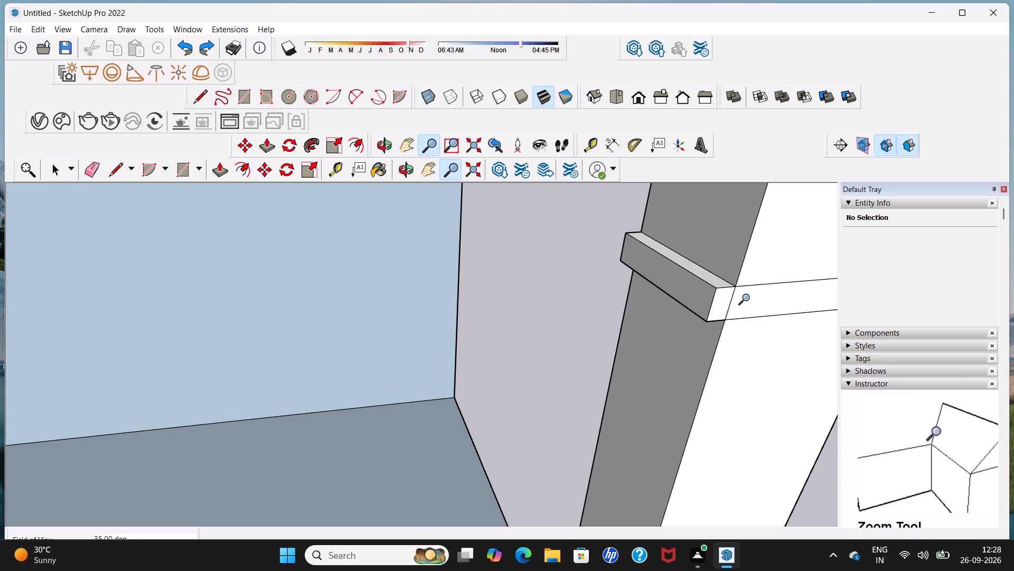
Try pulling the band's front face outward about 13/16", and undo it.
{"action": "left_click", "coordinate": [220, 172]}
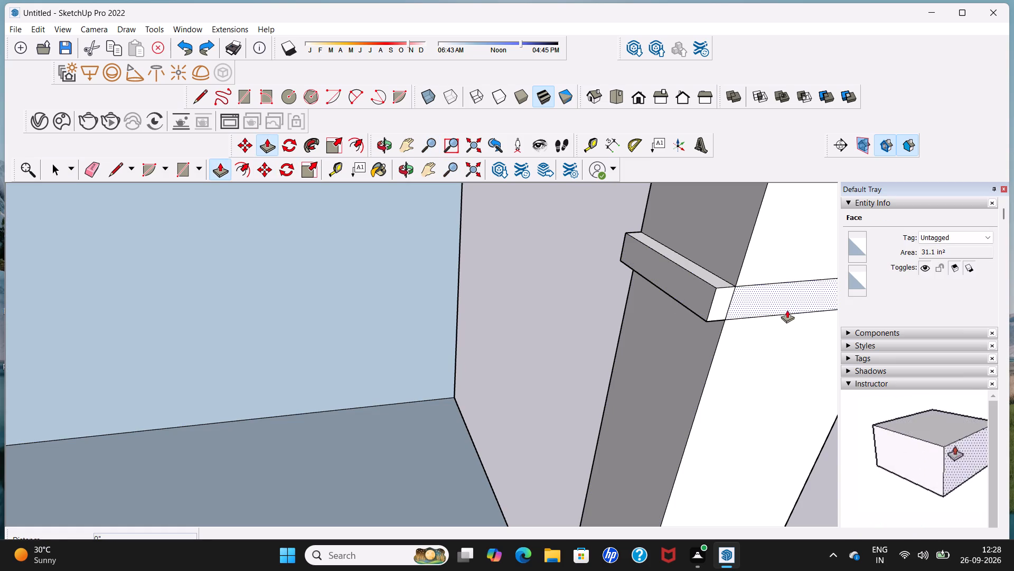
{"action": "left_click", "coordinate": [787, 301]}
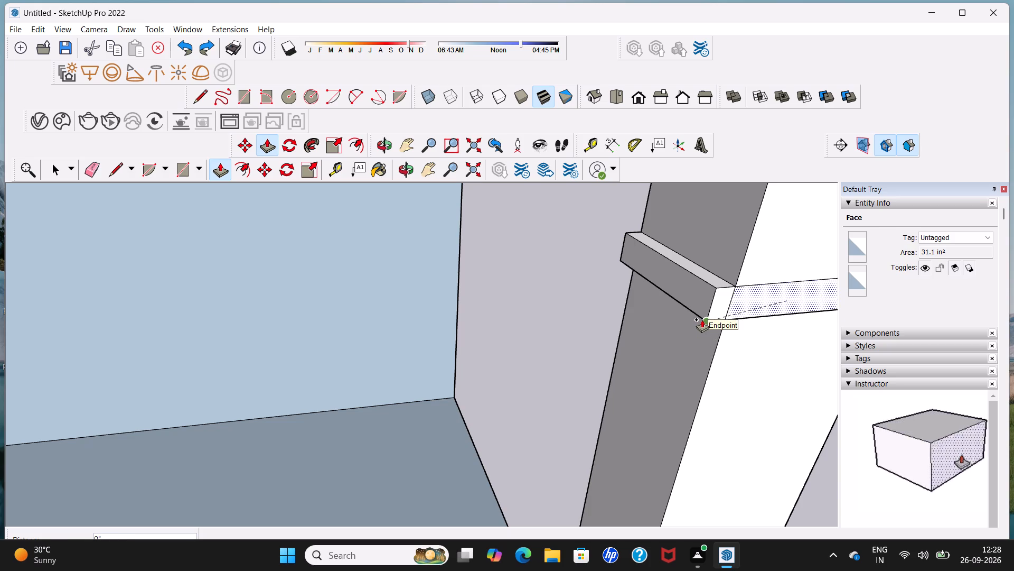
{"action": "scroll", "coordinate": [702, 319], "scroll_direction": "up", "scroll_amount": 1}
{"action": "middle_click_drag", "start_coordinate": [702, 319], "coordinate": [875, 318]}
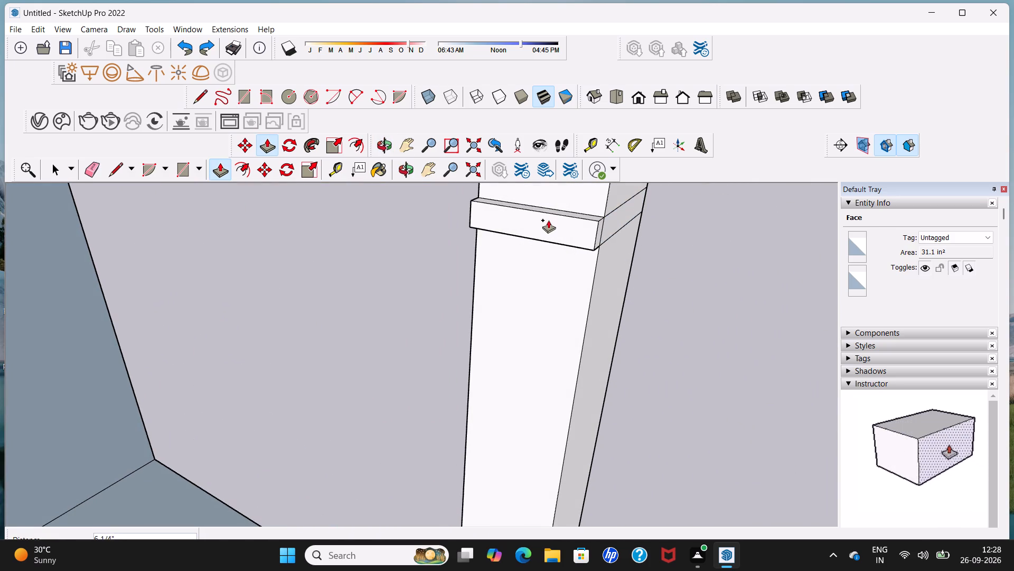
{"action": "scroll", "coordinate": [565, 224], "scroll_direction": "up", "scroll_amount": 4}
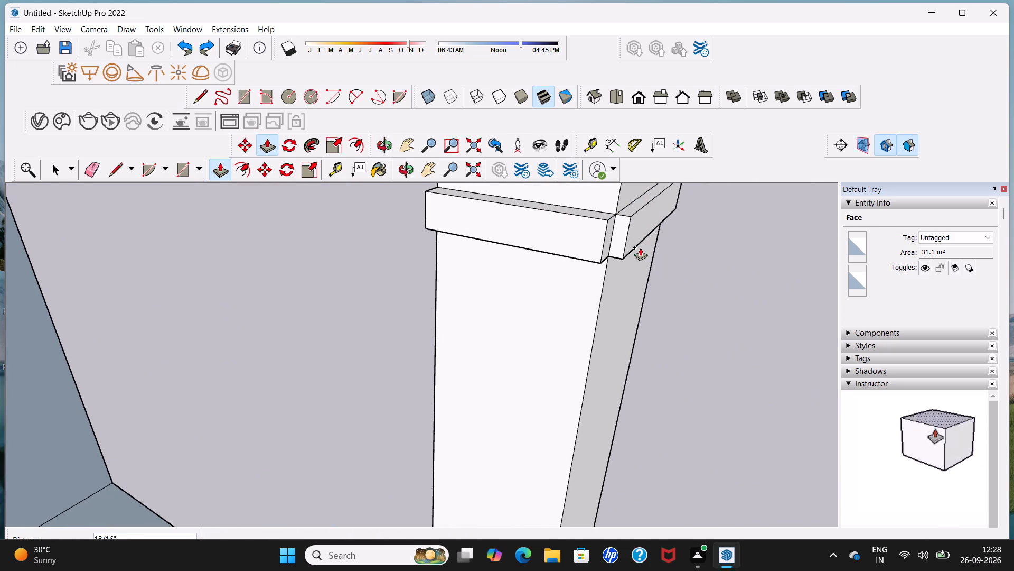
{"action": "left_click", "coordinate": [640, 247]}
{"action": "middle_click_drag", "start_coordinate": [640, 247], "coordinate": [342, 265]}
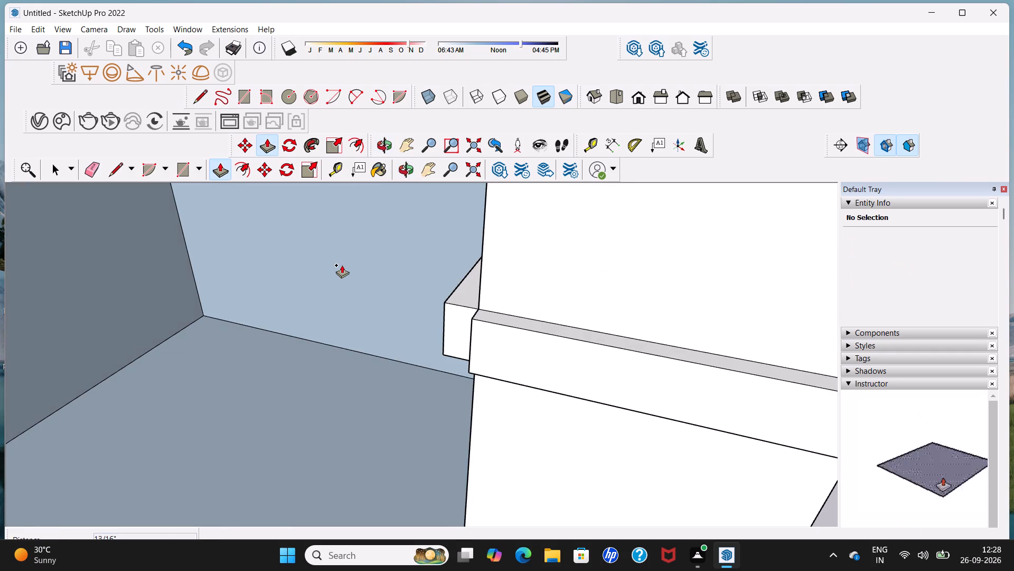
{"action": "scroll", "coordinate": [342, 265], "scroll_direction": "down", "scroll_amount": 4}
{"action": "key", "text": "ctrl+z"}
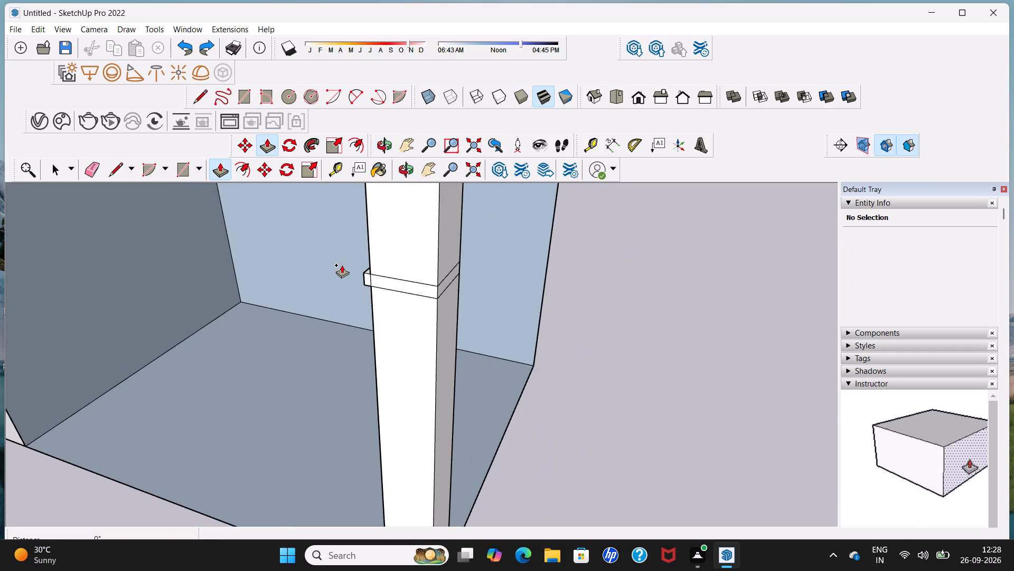
Push/Pull the band's front face outward about 1 7/8" from the column.
{"action": "scroll", "coordinate": [391, 272], "scroll_direction": "up", "scroll_amount": 5}
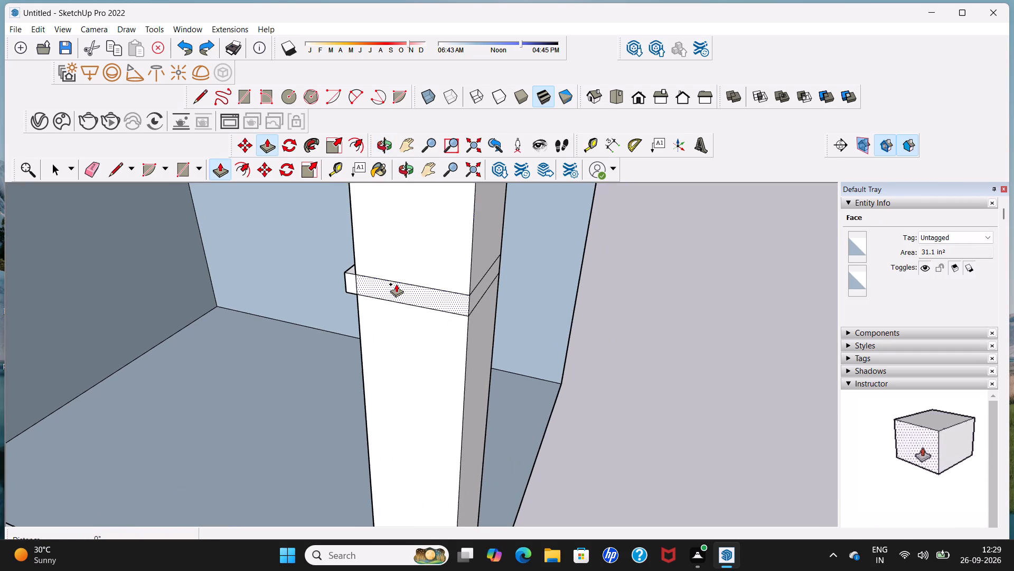
{"action": "left_click", "coordinate": [396, 284]}
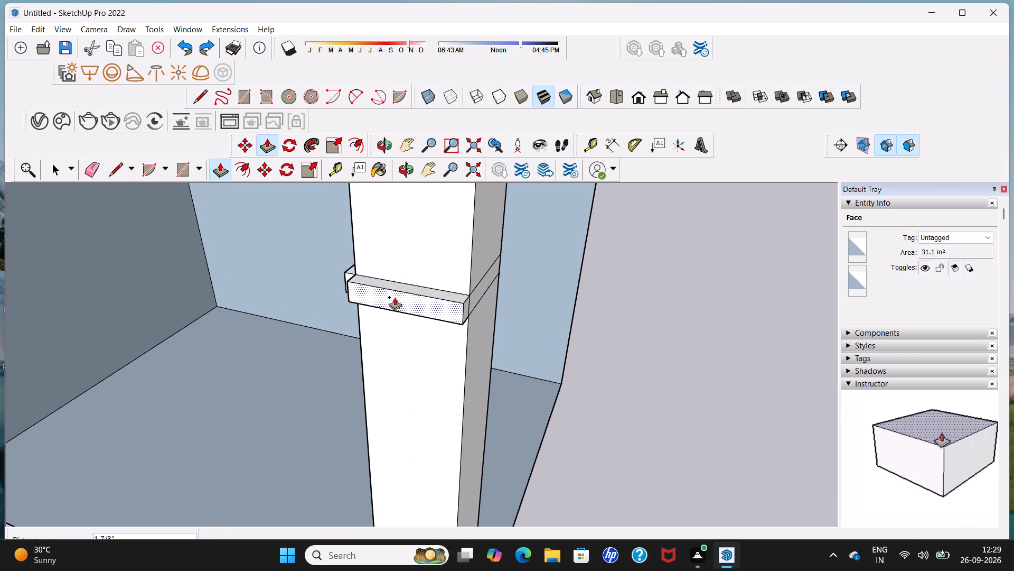
{"action": "left_click", "coordinate": [395, 297]}
{"action": "scroll", "coordinate": [489, 300], "scroll_direction": "up", "scroll_amount": 2}
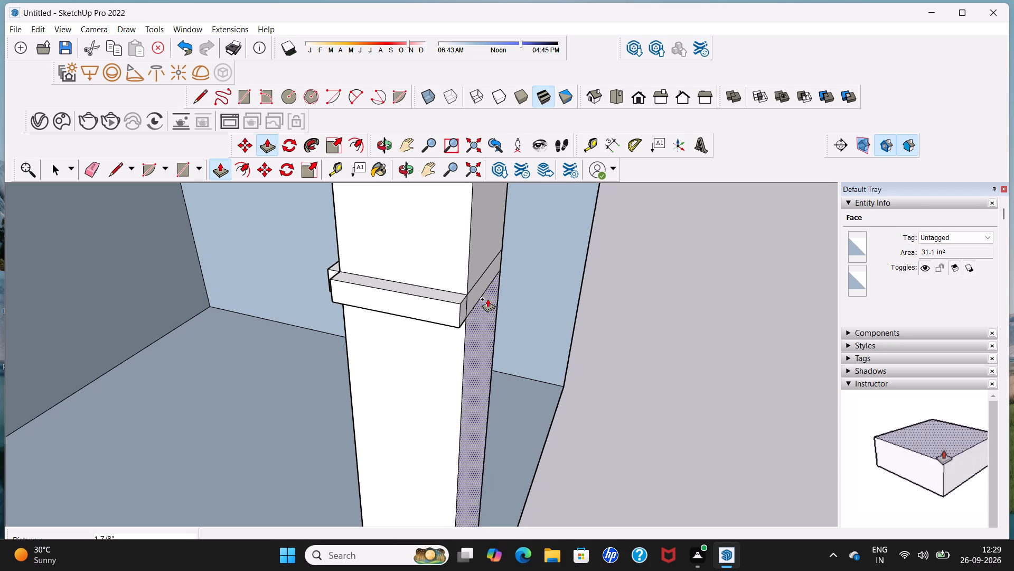
Push/Pull the band's outer side face outward about 1 3/8" from the column.
{"action": "scroll", "coordinate": [487, 299], "scroll_direction": "up", "scroll_amount": 2}
{"action": "left_click", "coordinate": [467, 292]}
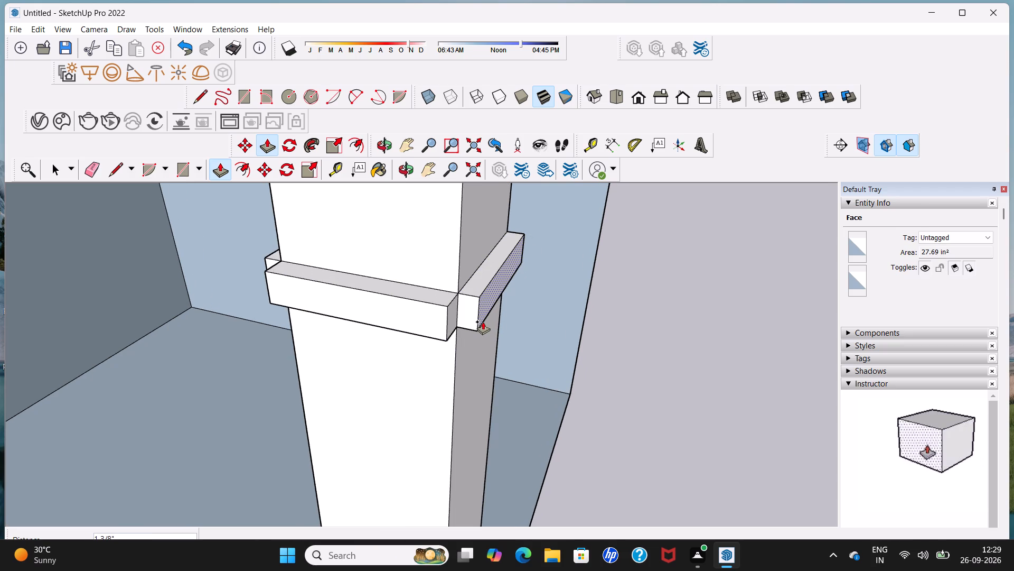
{"action": "left_click", "coordinate": [483, 321]}
Push/Pull the front band's end face about 1 3/8", flush with the outer side band, to fill the outer front corner.
{"action": "scroll", "coordinate": [448, 295], "scroll_direction": "up", "scroll_amount": 2}
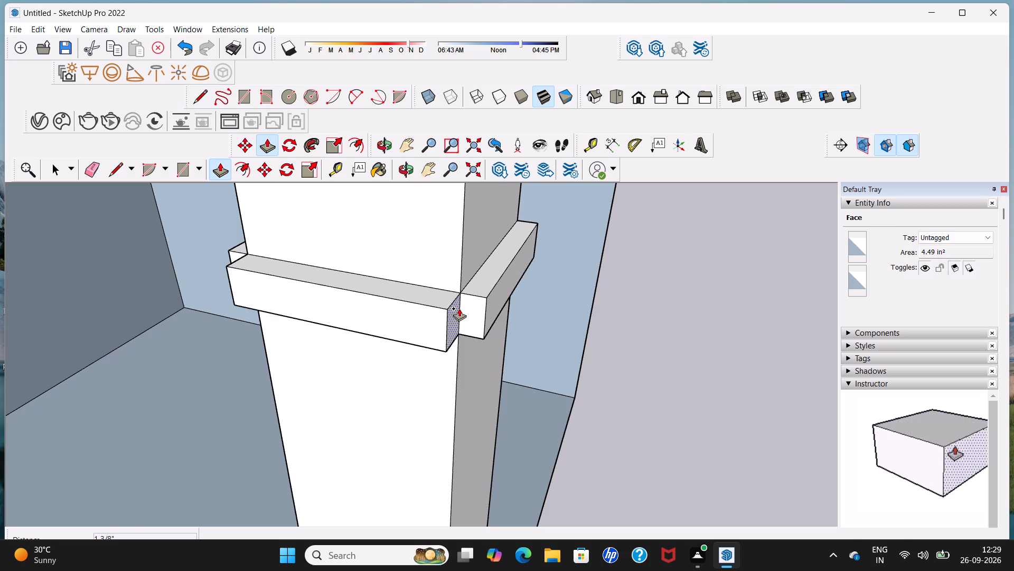
{"action": "left_click", "coordinate": [459, 308]}
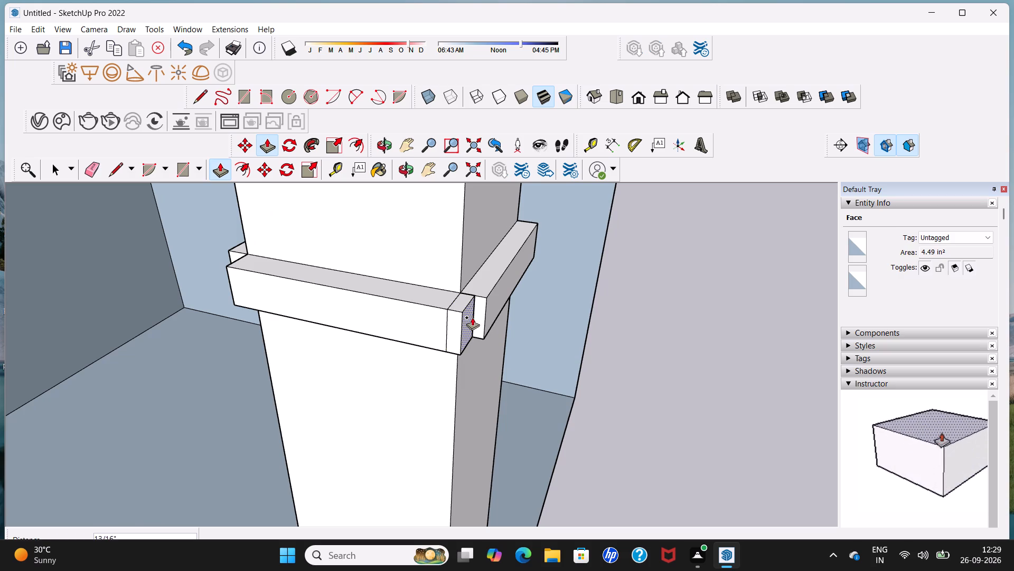
{"action": "scroll", "coordinate": [490, 312], "scroll_direction": "up", "scroll_amount": 4}
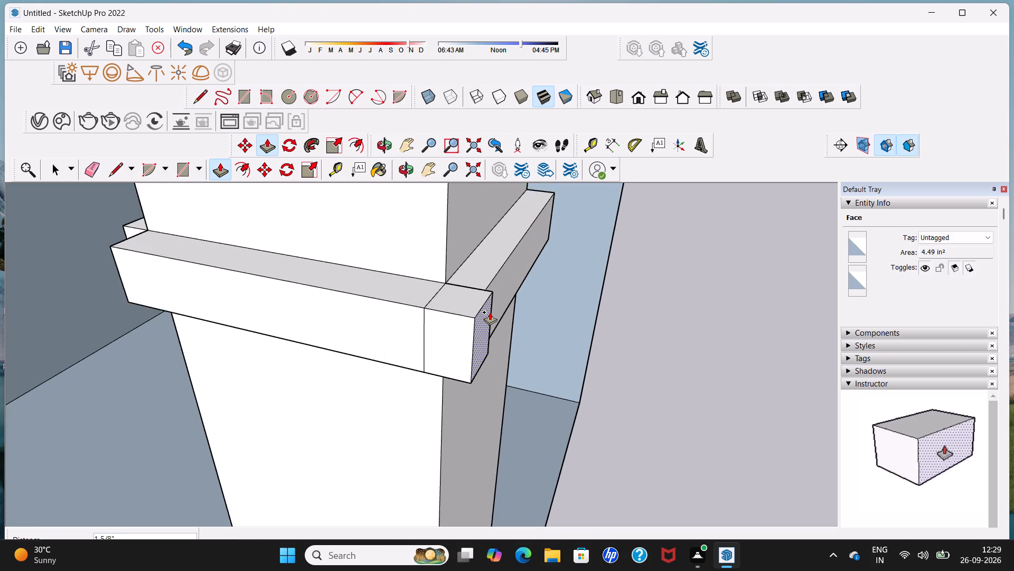
{"action": "scroll", "coordinate": [490, 312], "scroll_direction": "up", "scroll_amount": 1}
{"action": "middle_click_drag", "start_coordinate": [490, 312], "coordinate": [312, 306]}
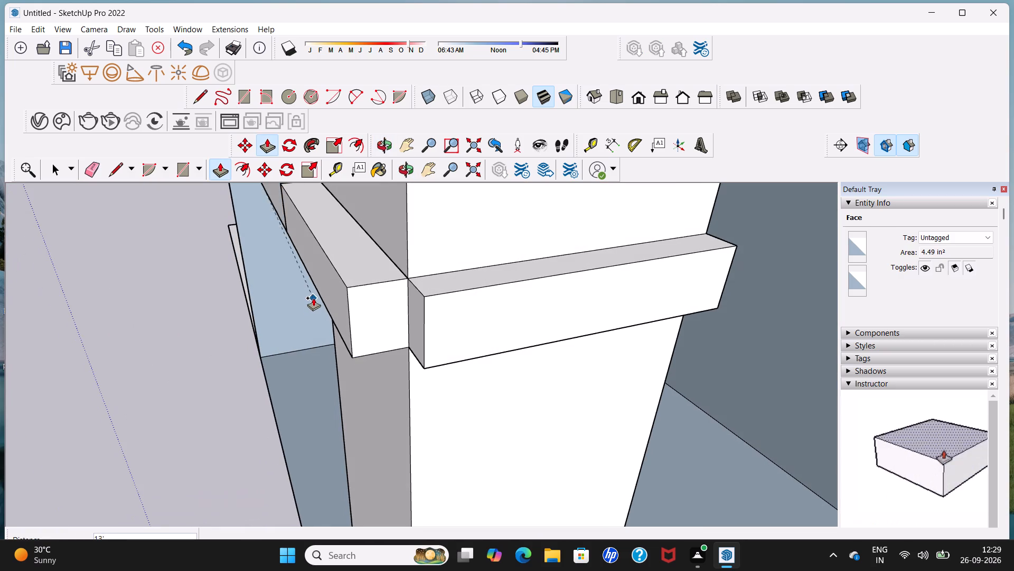
{"action": "left_click", "coordinate": [428, 315]}
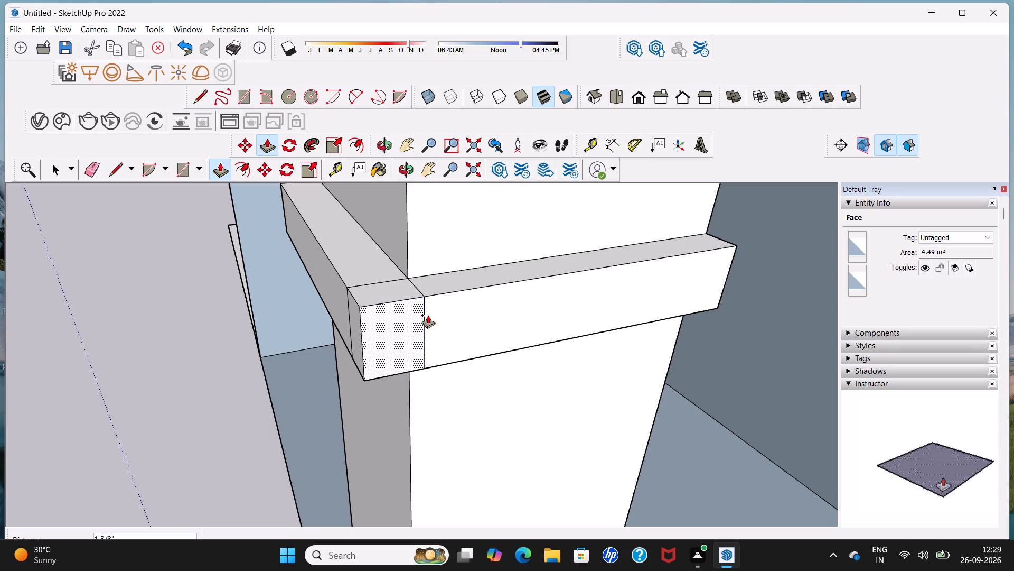
Push/Pull the inner side band's end face flush with the front band to fill the inner front corner.
{"action": "scroll", "coordinate": [428, 315], "scroll_direction": "down", "scroll_amount": 12}
{"action": "middle_click_drag", "start_coordinate": [387, 307], "coordinate": [612, 337]}
{"action": "scroll", "coordinate": [392, 309], "scroll_direction": "down", "scroll_amount": 1}
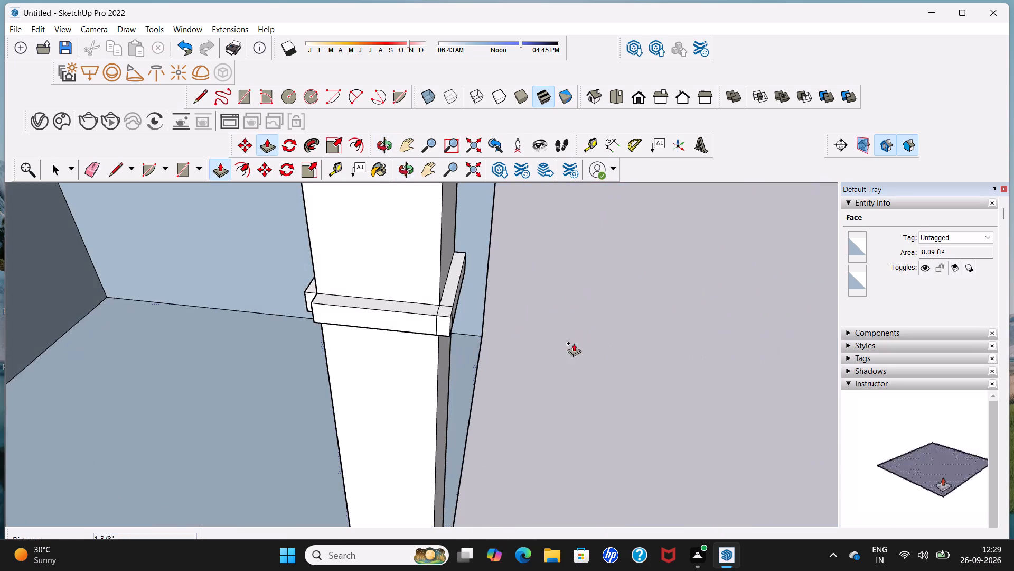
{"action": "middle_click_drag", "start_coordinate": [327, 307], "coordinate": [520, 314]}
{"action": "scroll", "coordinate": [309, 360], "scroll_direction": "up", "scroll_amount": 5}
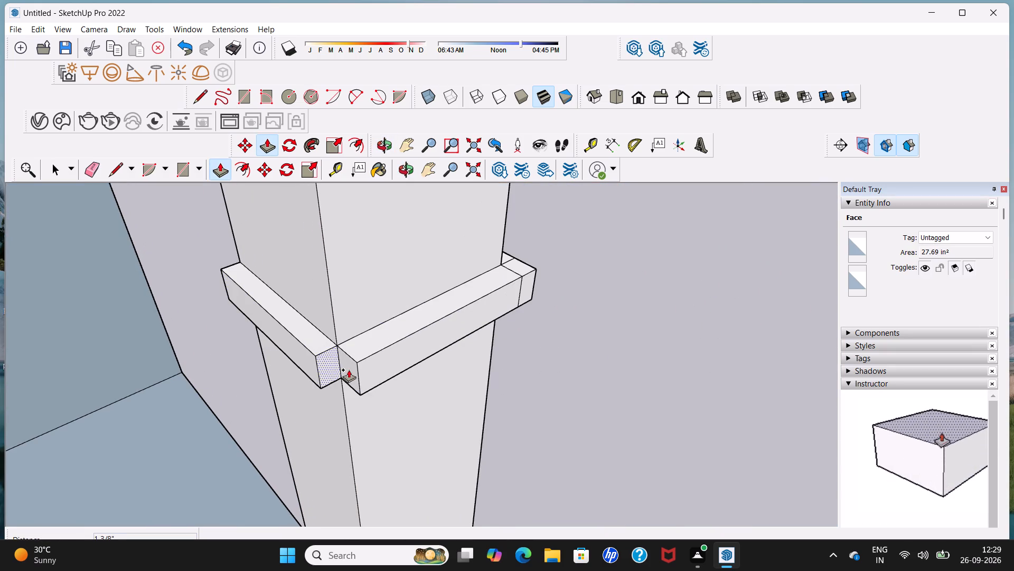
{"action": "left_click", "coordinate": [329, 367]}
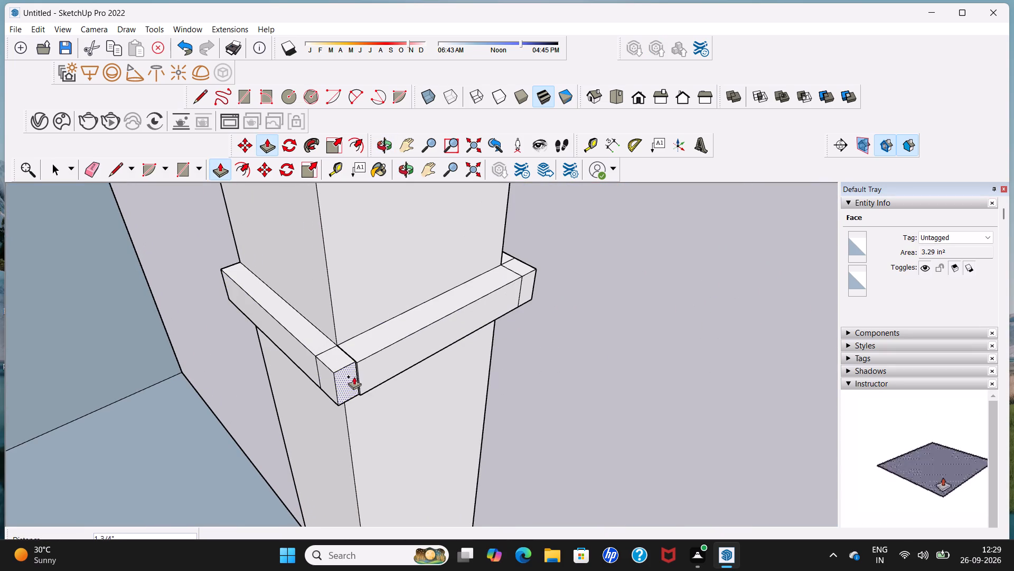
{"action": "left_click", "coordinate": [361, 374]}
Delete the four leftover seam edges on the top and faces of the band's inner front corner.
{"action": "key", "text": "space"}
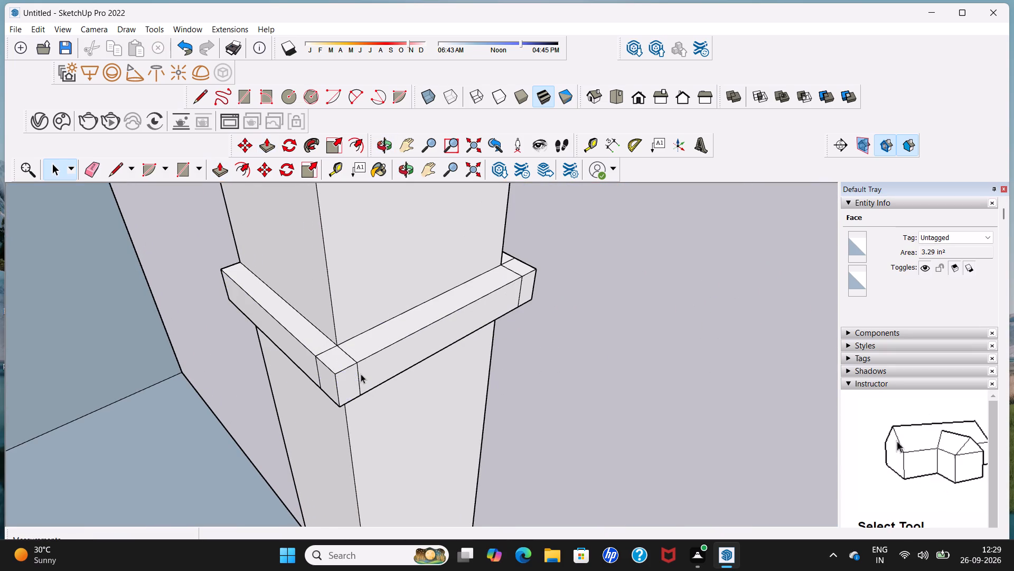
{"action": "scroll", "coordinate": [361, 374], "scroll_direction": "down", "scroll_amount": 13}
{"action": "scroll", "coordinate": [361, 373], "scroll_direction": "up", "scroll_amount": 10}
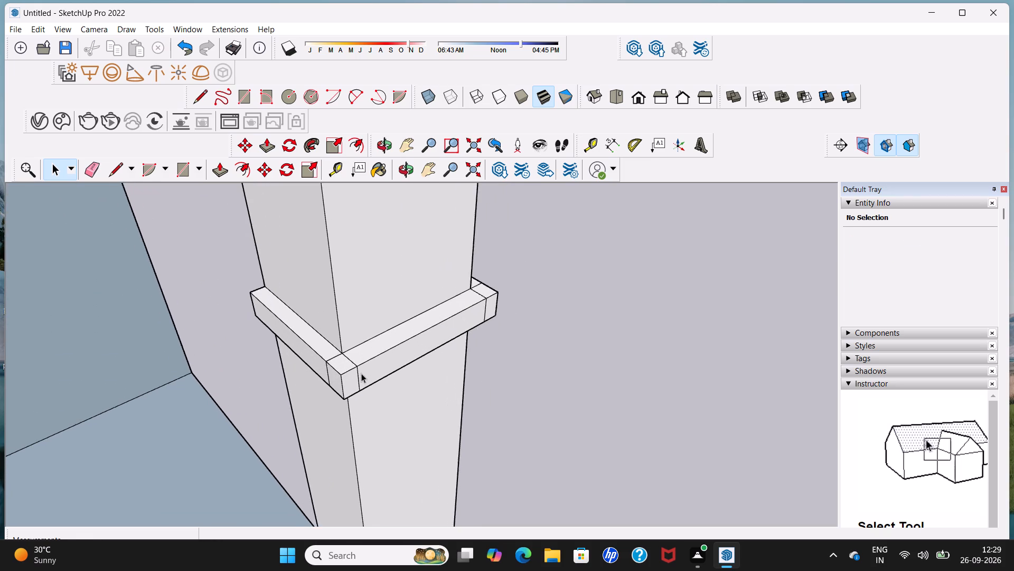
{"action": "scroll", "coordinate": [361, 373], "scroll_direction": "up", "scroll_amount": 1}
{"action": "left_click", "coordinate": [356, 376]}
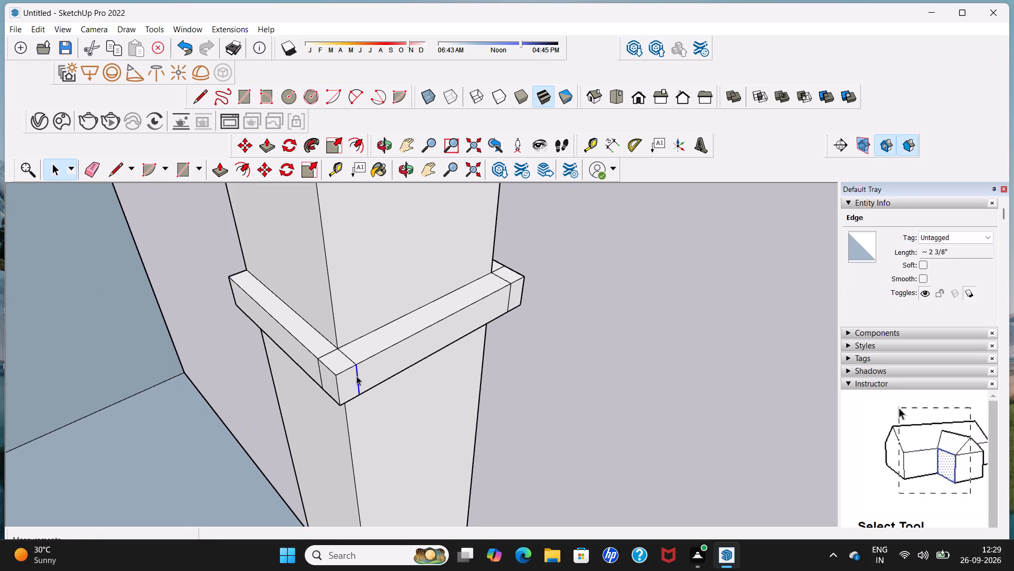
{"action": "key", "text": "Delete"}
{"action": "left_click", "coordinate": [352, 361]}
{"action": "key", "text": "Delete"}
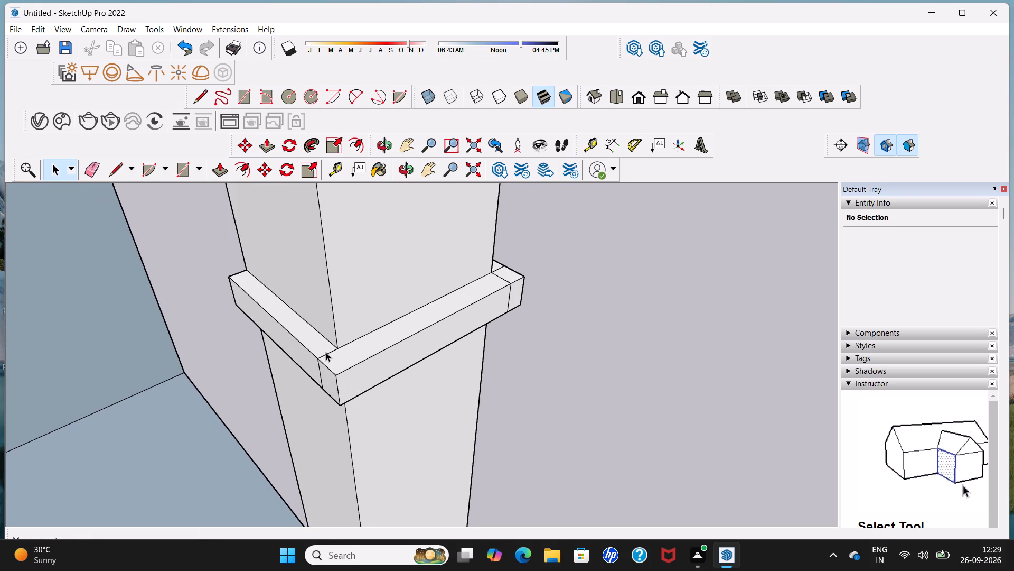
{"action": "left_click", "coordinate": [326, 352]}
{"action": "key", "text": "Delete"}
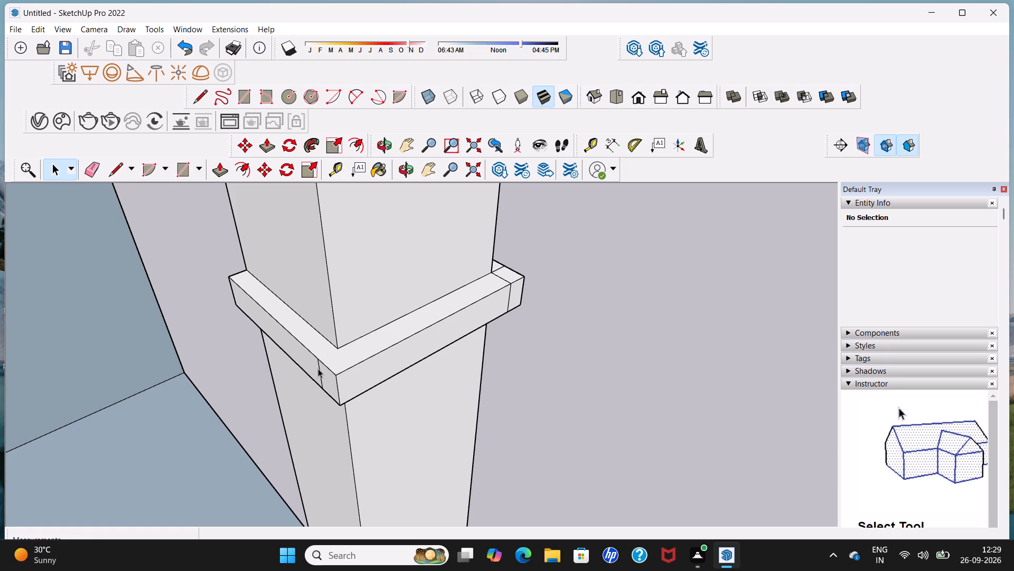
{"action": "left_click", "coordinate": [319, 369]}
{"action": "key", "text": "Delete"}
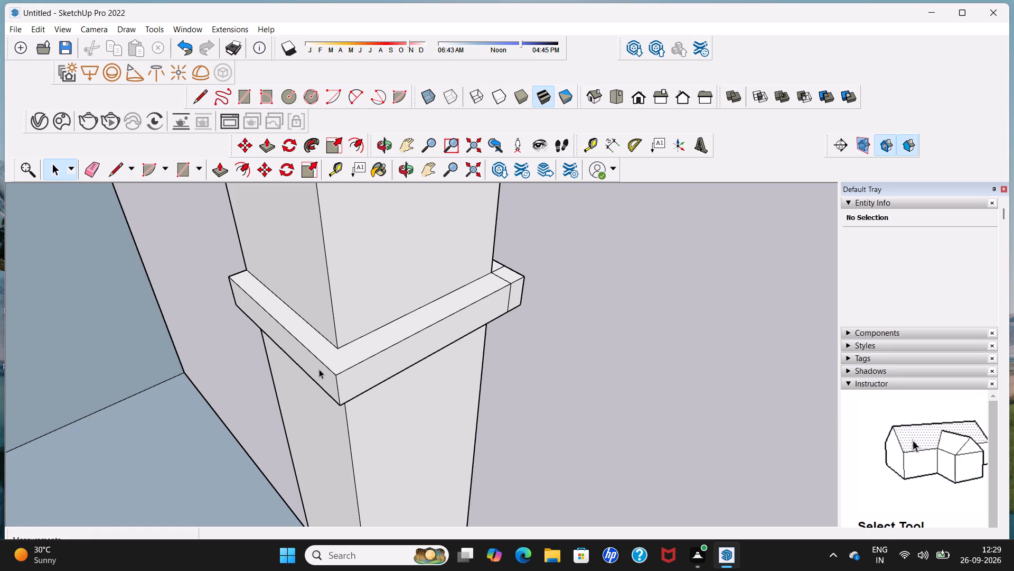
Delete the four leftover seam edges on the top and faces of the band's outer front corner.
{"action": "middle_click_drag", "start_coordinate": [321, 369], "coordinate": [212, 374]}
{"action": "scroll", "coordinate": [450, 369], "scroll_direction": "down", "scroll_amount": 10}
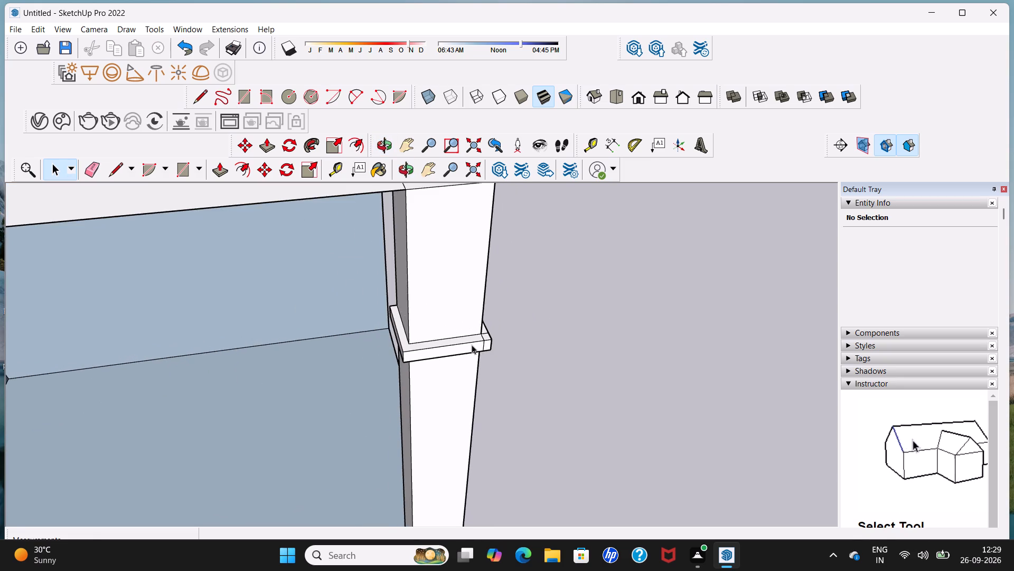
{"action": "middle_click_drag", "start_coordinate": [457, 355], "coordinate": [293, 354]}
{"action": "scroll", "coordinate": [477, 392], "scroll_direction": "up", "scroll_amount": 8}
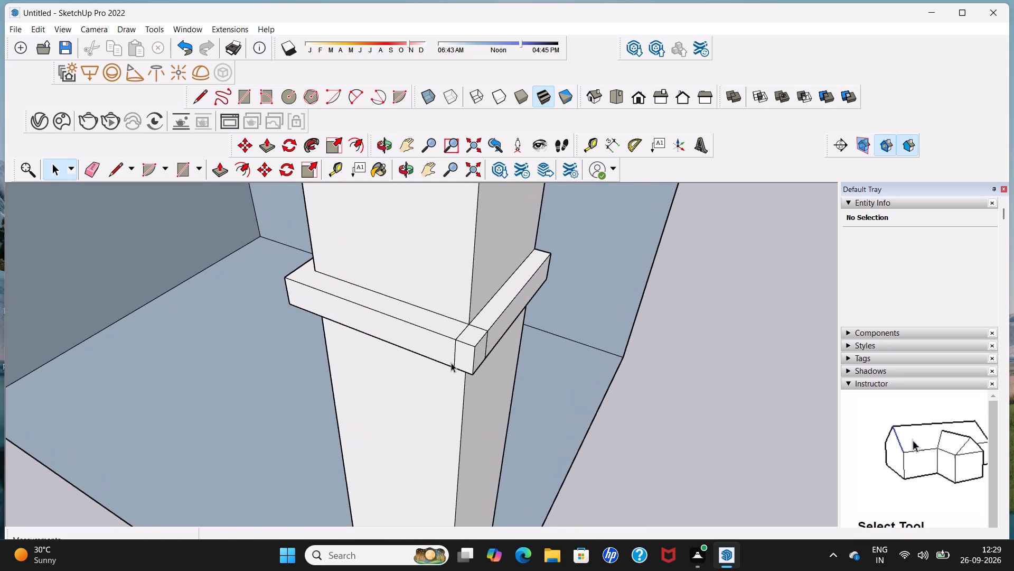
{"action": "left_click", "coordinate": [454, 356]}
{"action": "key", "text": "Delete"}
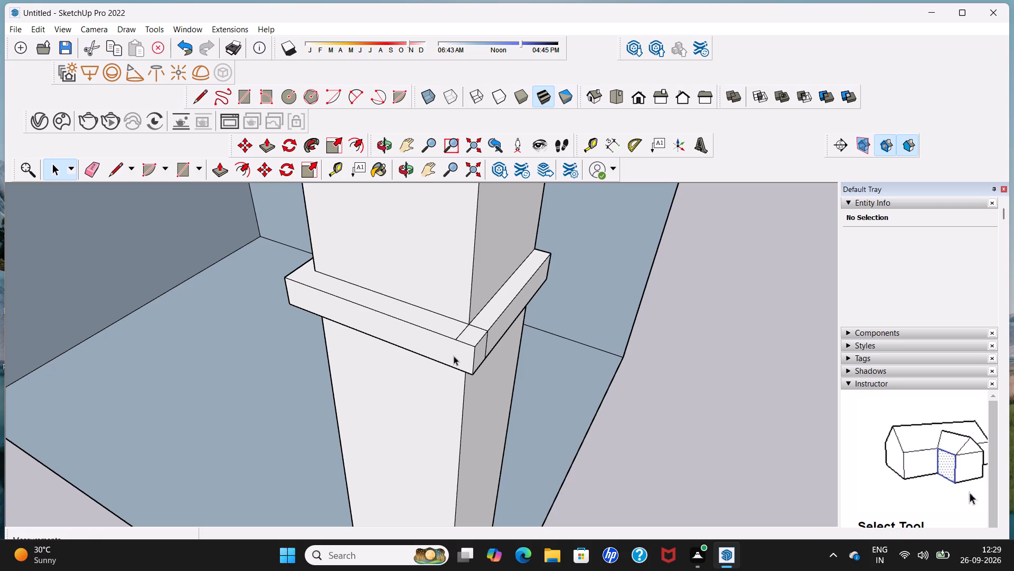
{"action": "left_click", "coordinate": [485, 352]}
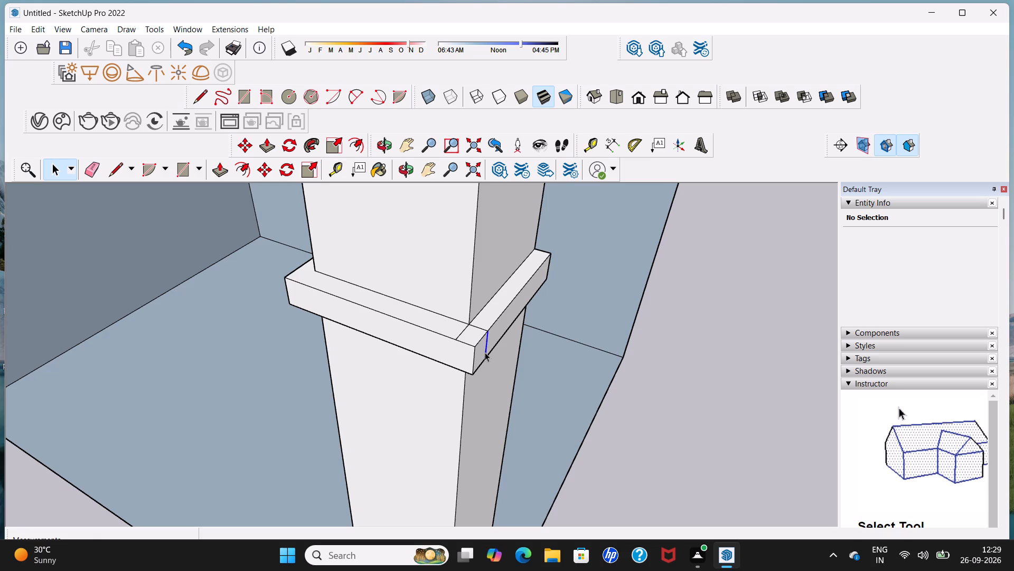
{"action": "key", "text": "Delete"}
{"action": "left_click", "coordinate": [480, 327]}
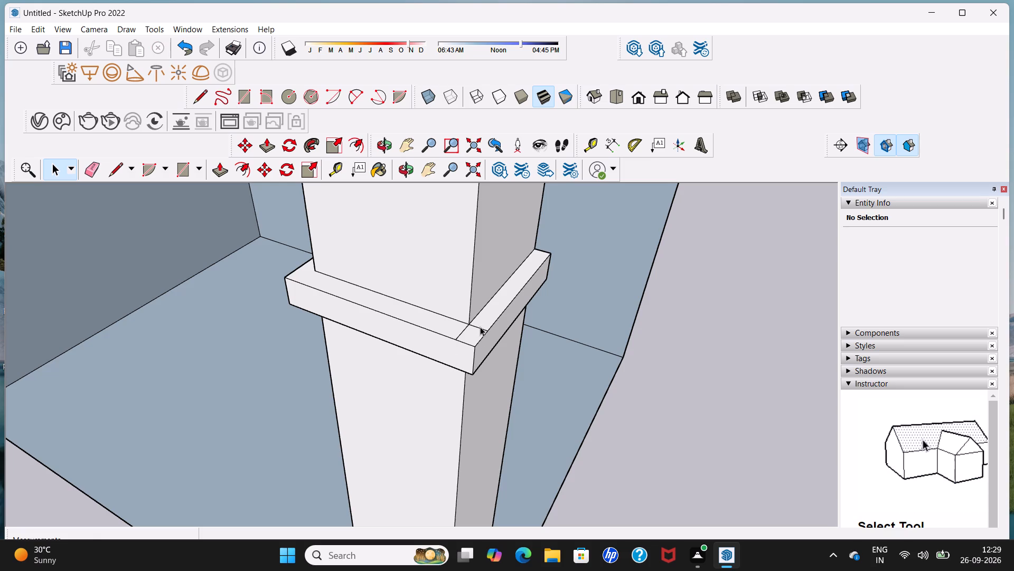
{"action": "key", "text": "Delete"}
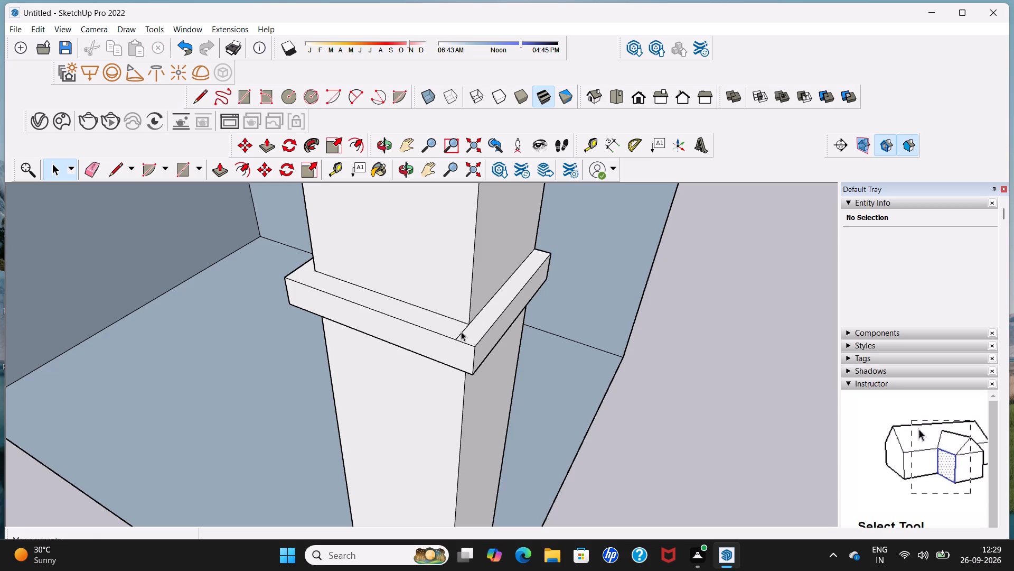
{"action": "left_click", "coordinate": [461, 331]}
{"action": "key", "text": "Delete"}
Delete the four leftover seam edges on the band's underside at both front corners.
{"action": "scroll", "coordinate": [461, 331], "scroll_direction": "down", "scroll_amount": 10}
{"action": "middle_click_drag", "start_coordinate": [461, 370], "coordinate": [456, 248]}
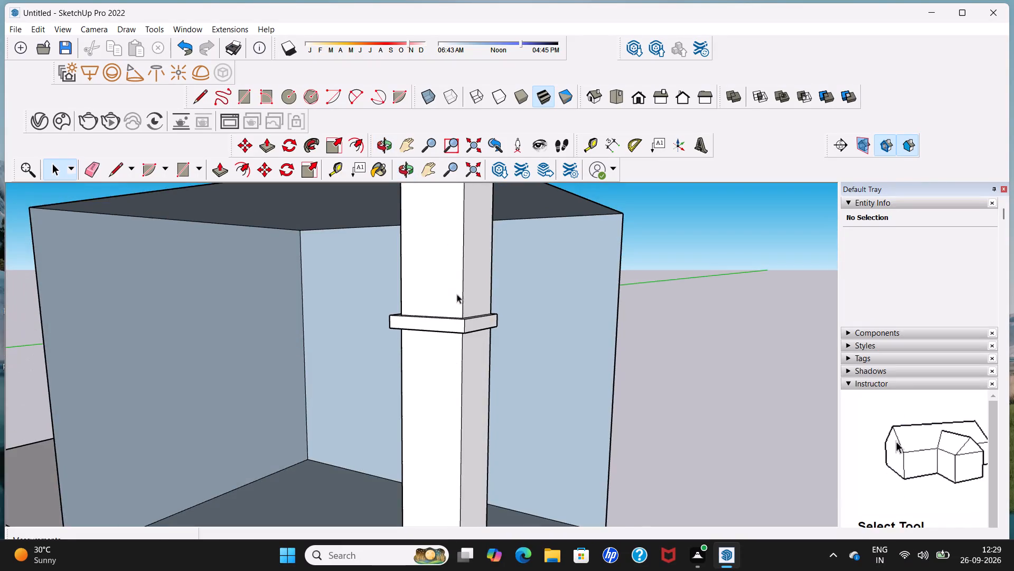
{"action": "middle_click_drag", "start_coordinate": [459, 362], "coordinate": [463, 258]}
{"action": "scroll", "coordinate": [456, 331], "scroll_direction": "up", "scroll_amount": 9}
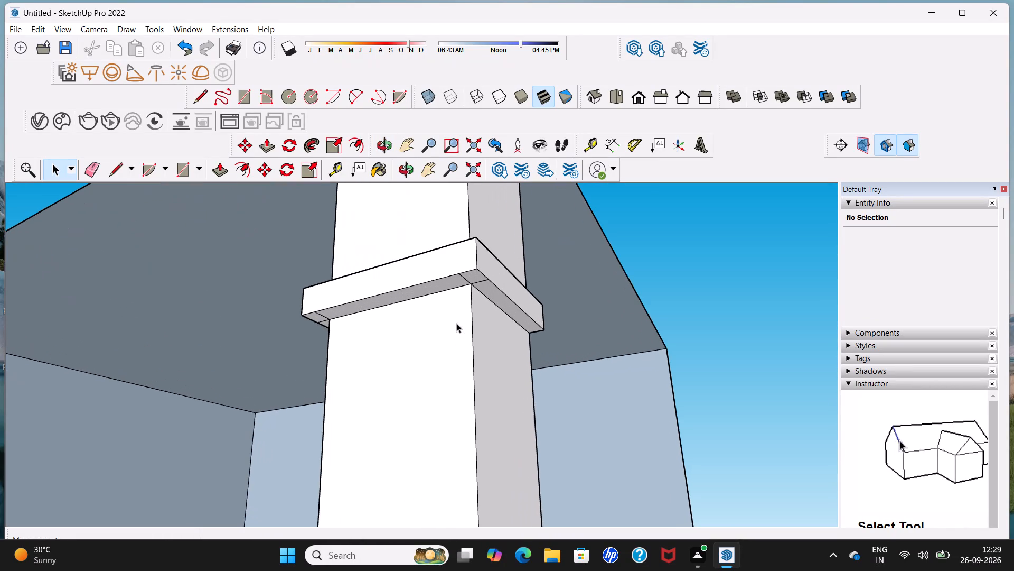
{"action": "left_click", "coordinate": [482, 280]}
{"action": "key", "text": "Delete"}
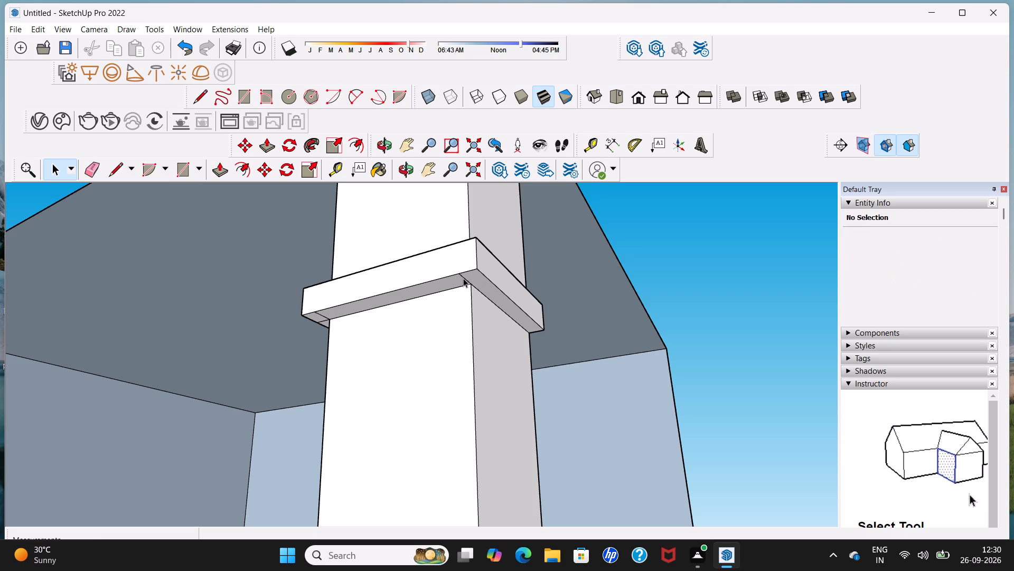
{"action": "left_click", "coordinate": [464, 278]}
{"action": "key", "text": "Delete"}
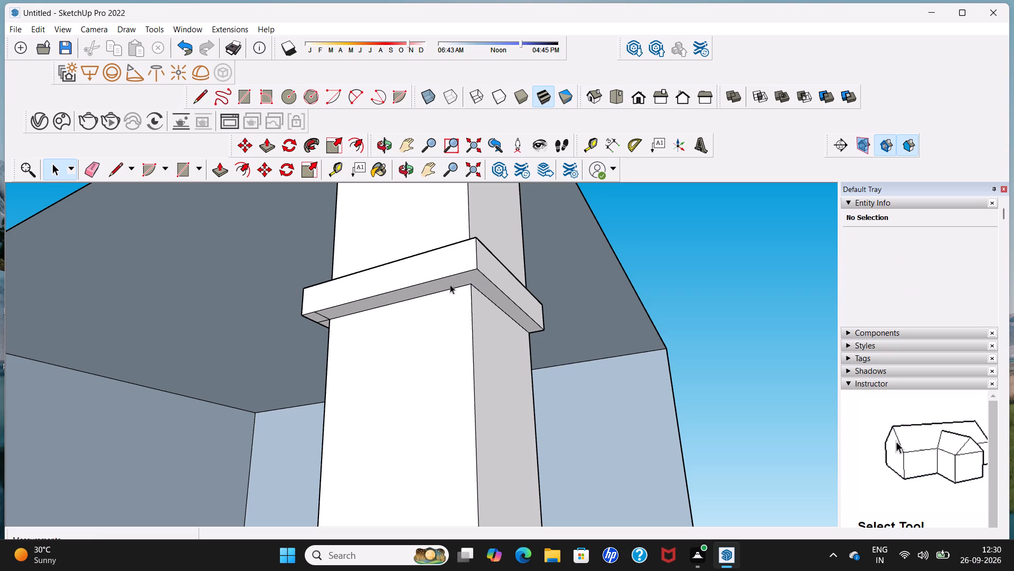
{"action": "left_click", "coordinate": [323, 315]}
{"action": "key", "text": "Delete"}
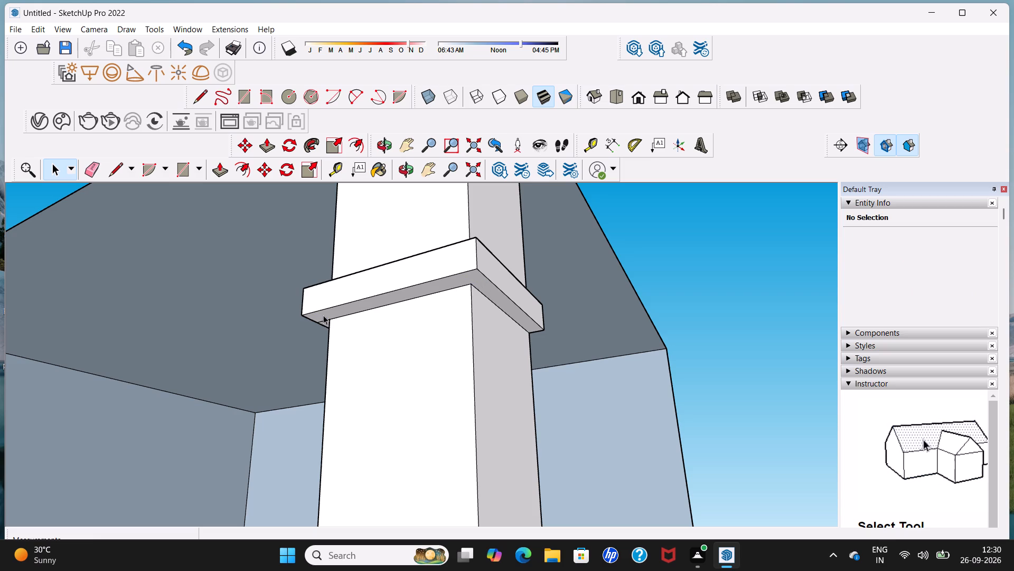
{"action": "middle_click_drag", "start_coordinate": [314, 337], "coordinate": [402, 325]}
{"action": "scroll", "coordinate": [402, 325], "scroll_direction": "up", "scroll_amount": 4}
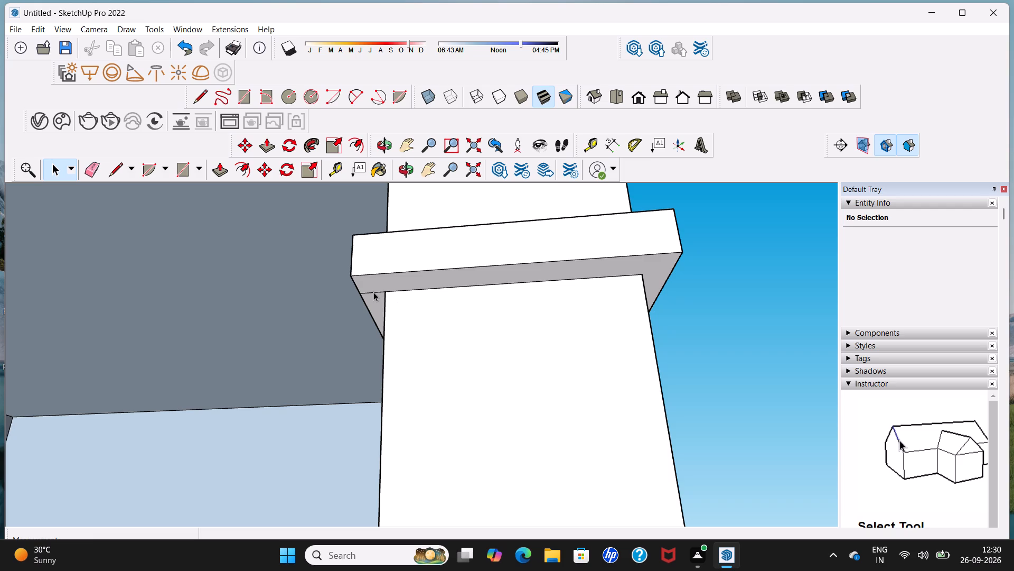
{"action": "left_click", "coordinate": [373, 292]}
{"action": "key", "text": "Delete"}
Examine the whole structure and its banded corner column from several angles.
{"action": "scroll", "coordinate": [373, 292], "scroll_direction": "down", "scroll_amount": 11}
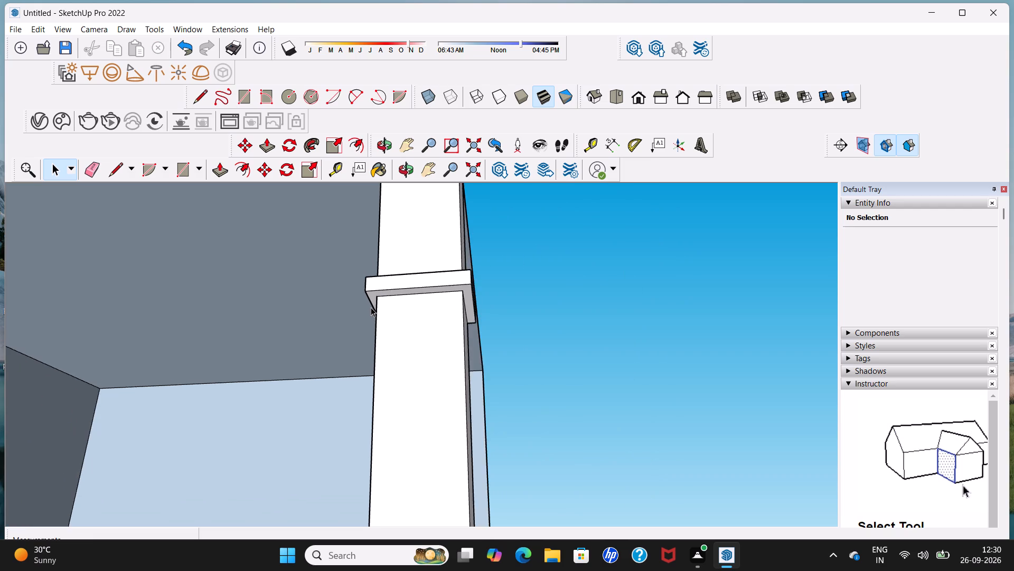
{"action": "scroll", "coordinate": [371, 307], "scroll_direction": "down", "scroll_amount": 11}
{"action": "middle_click_drag", "start_coordinate": [371, 287], "coordinate": [371, 418]}
{"action": "scroll", "coordinate": [364, 388], "scroll_direction": "down", "scroll_amount": 5}
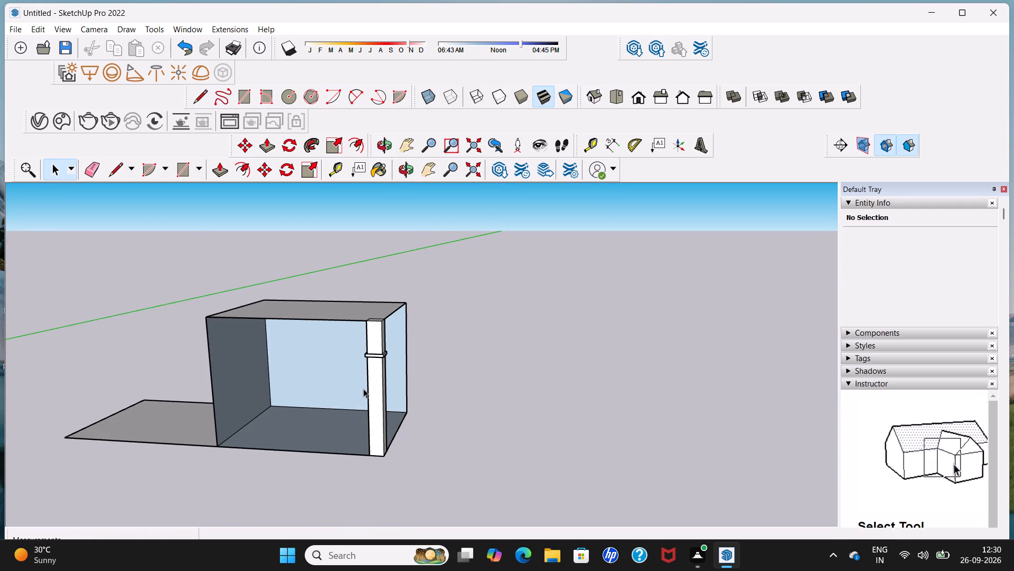
{"action": "middle_click_drag", "start_coordinate": [363, 389], "coordinate": [607, 361], "text": "ctrl"}
{"action": "middle_click_drag", "start_coordinate": [386, 385], "coordinate": [480, 355]}
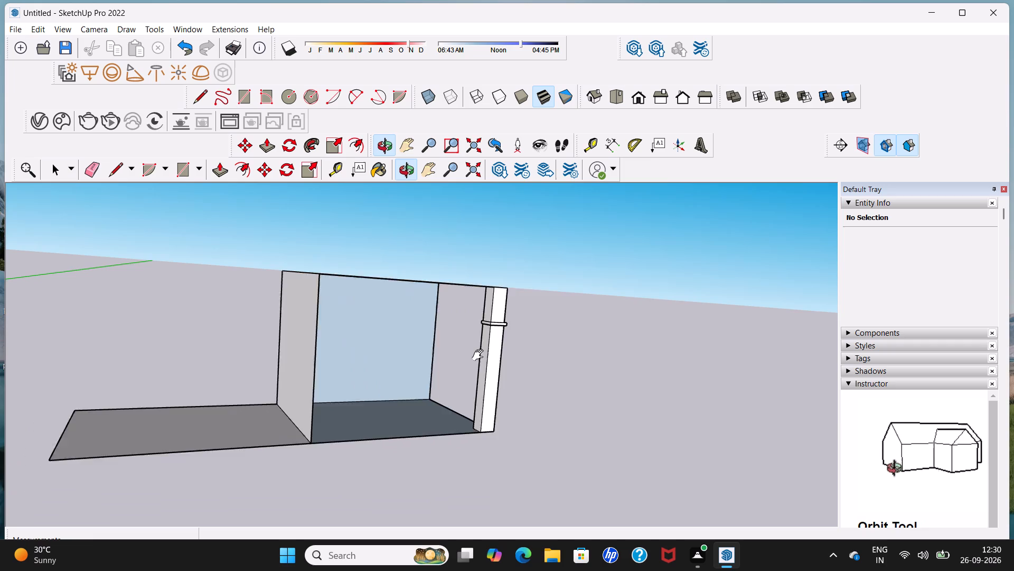
{"action": "middle_click_drag", "start_coordinate": [480, 355], "coordinate": [630, 342]}
{"action": "middle_click_drag", "start_coordinate": [613, 357], "coordinate": [441, 386]}
{"action": "scroll", "coordinate": [440, 386], "scroll_direction": "down", "scroll_amount": 4}
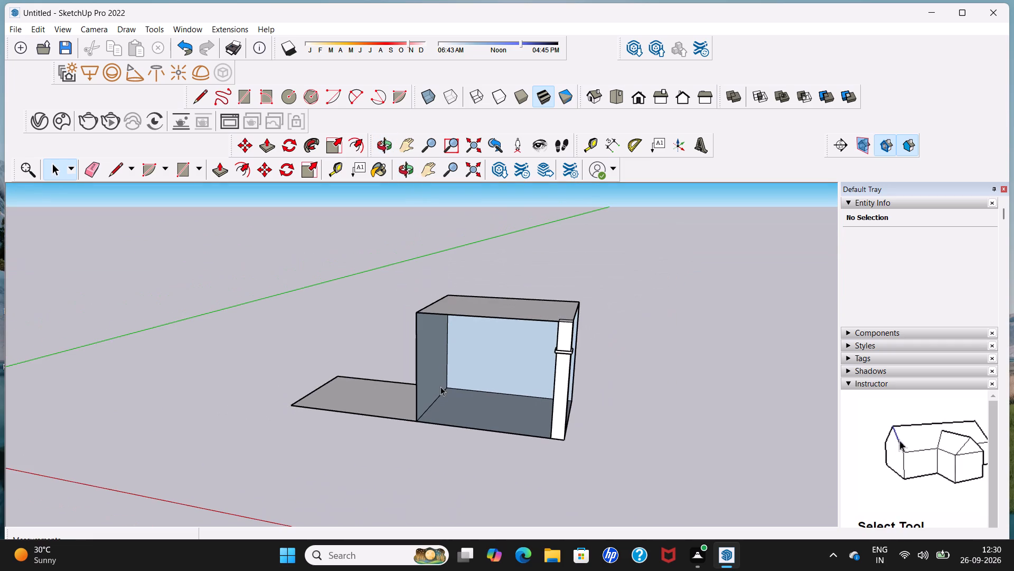
{"action": "scroll", "coordinate": [440, 386], "scroll_direction": "up", "scroll_amount": 5}
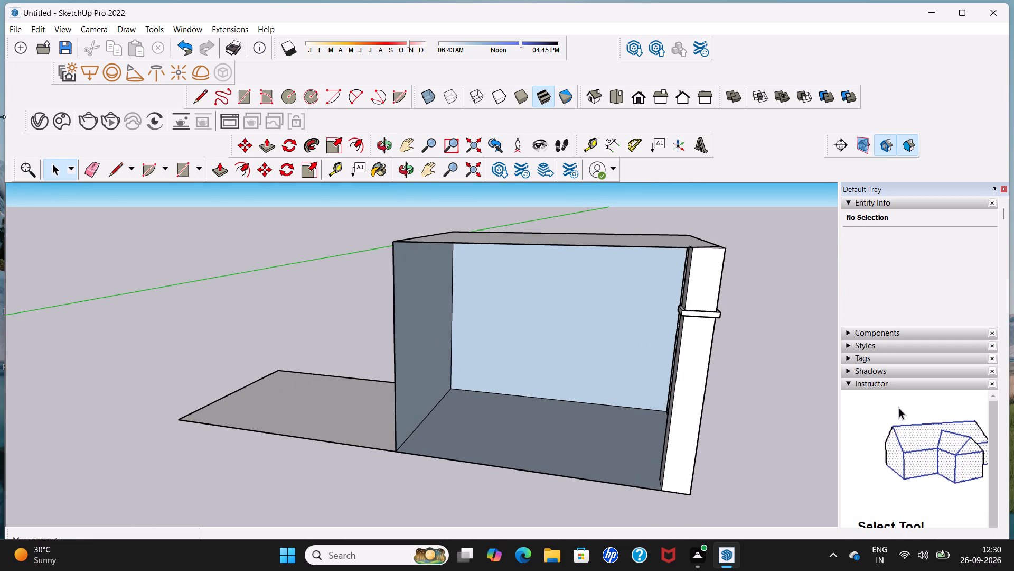
{"action": "scroll", "coordinate": [0, 75], "scroll_direction": "down", "scroll_amount": 5}
{"action": "scroll", "coordinate": [0, 72], "scroll_direction": "up", "scroll_amount": 5}
{"action": "scroll", "coordinate": [0, 65], "scroll_direction": "down", "scroll_amount": 5}
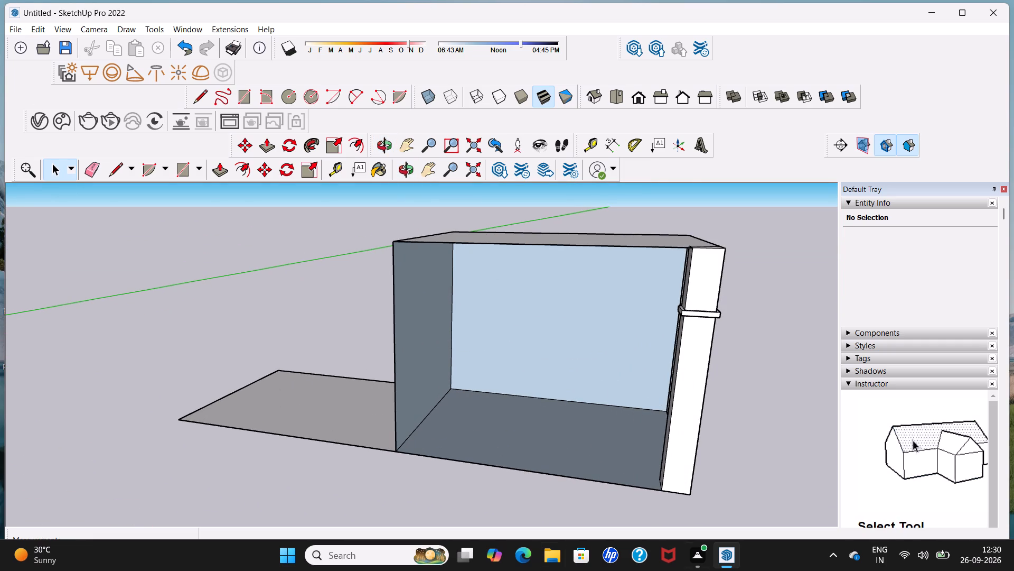
{"action": "scroll", "coordinate": [193, 256], "scroll_direction": "down", "scroll_amount": 1}
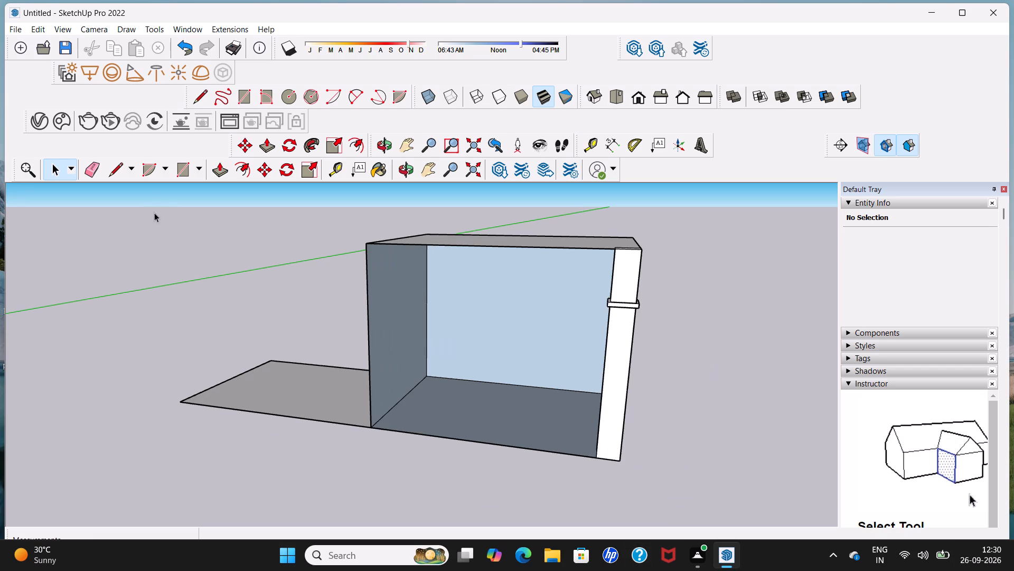
{"action": "scroll", "coordinate": [163, 206], "scroll_direction": "down", "scroll_amount": 2}
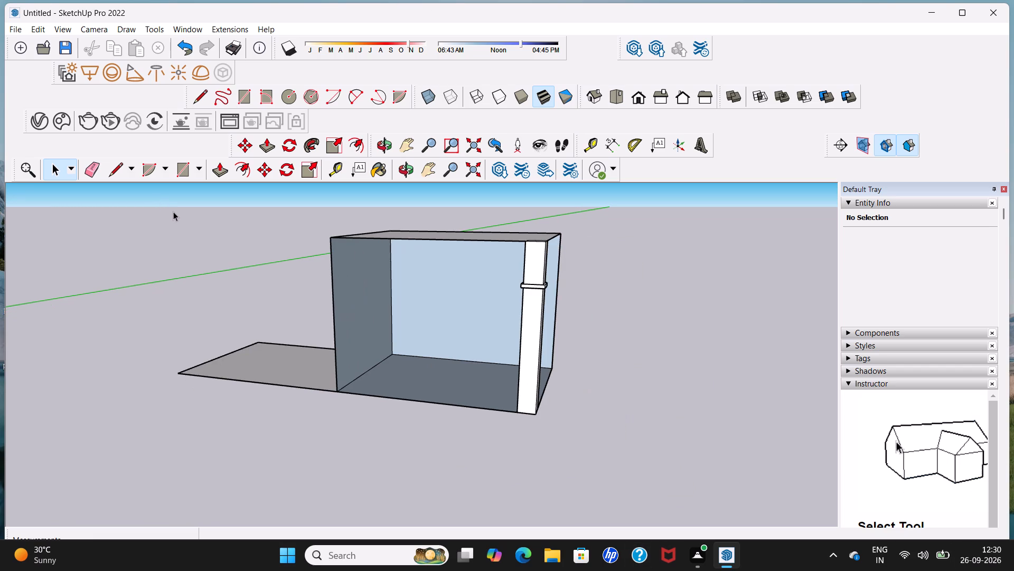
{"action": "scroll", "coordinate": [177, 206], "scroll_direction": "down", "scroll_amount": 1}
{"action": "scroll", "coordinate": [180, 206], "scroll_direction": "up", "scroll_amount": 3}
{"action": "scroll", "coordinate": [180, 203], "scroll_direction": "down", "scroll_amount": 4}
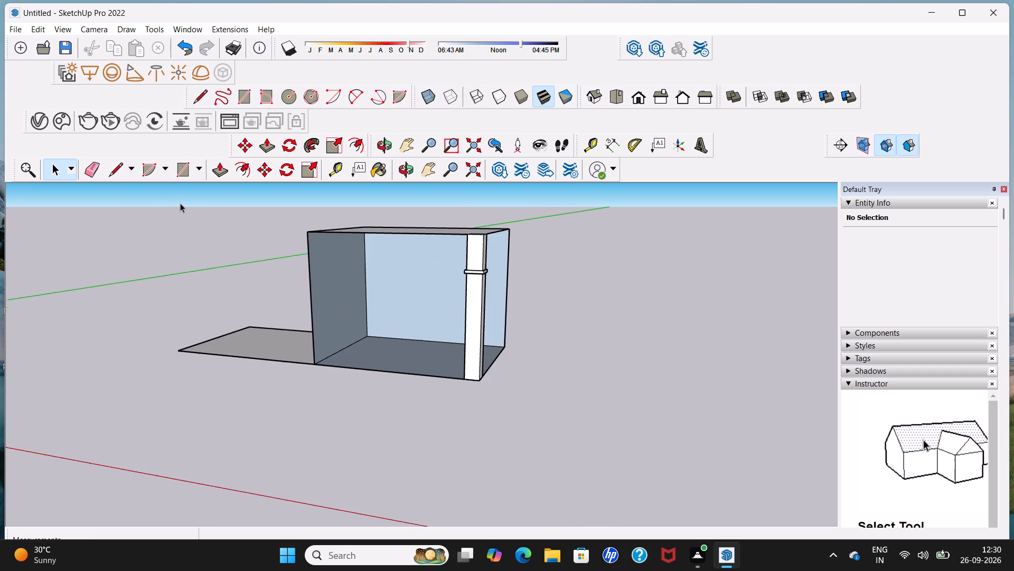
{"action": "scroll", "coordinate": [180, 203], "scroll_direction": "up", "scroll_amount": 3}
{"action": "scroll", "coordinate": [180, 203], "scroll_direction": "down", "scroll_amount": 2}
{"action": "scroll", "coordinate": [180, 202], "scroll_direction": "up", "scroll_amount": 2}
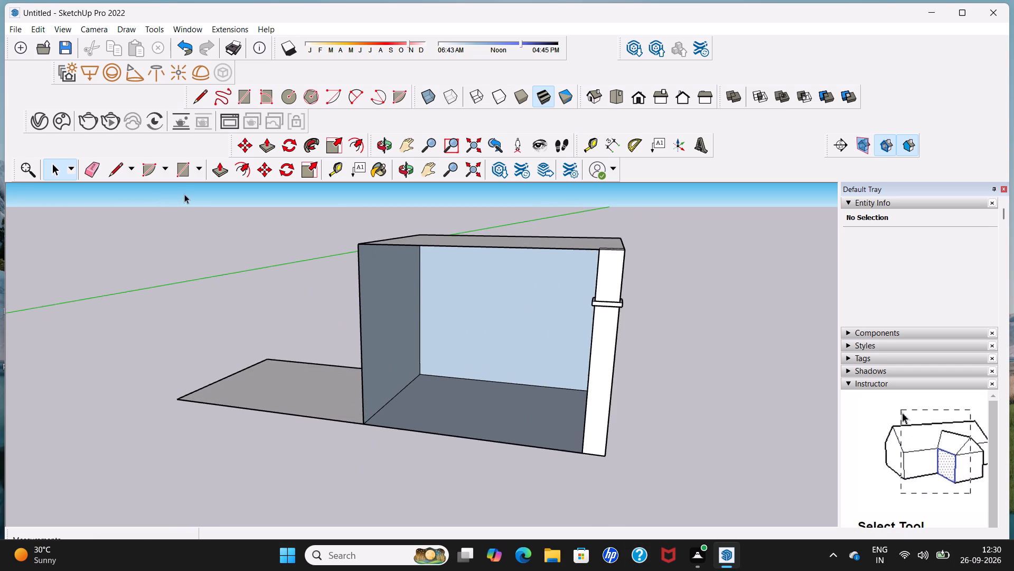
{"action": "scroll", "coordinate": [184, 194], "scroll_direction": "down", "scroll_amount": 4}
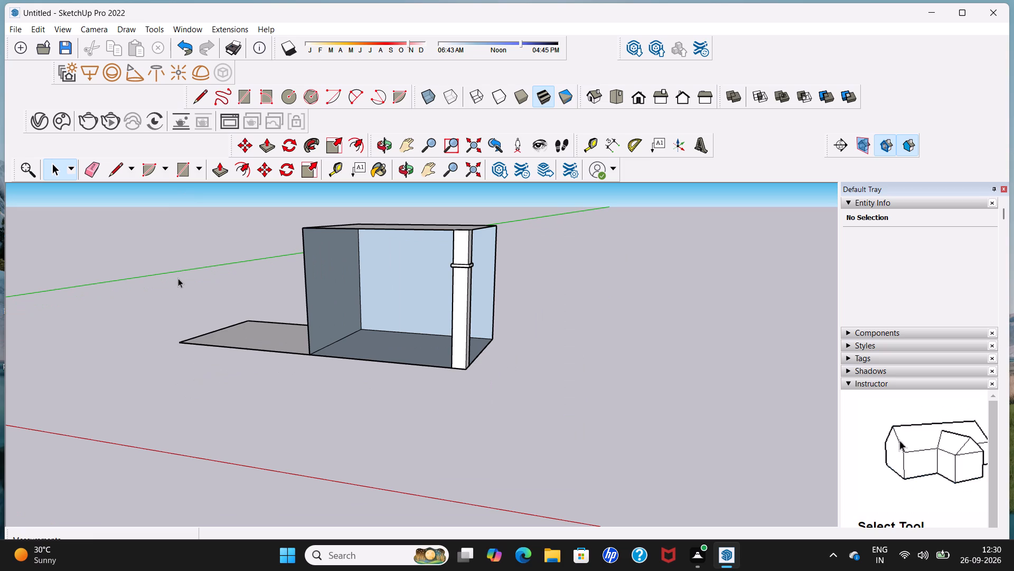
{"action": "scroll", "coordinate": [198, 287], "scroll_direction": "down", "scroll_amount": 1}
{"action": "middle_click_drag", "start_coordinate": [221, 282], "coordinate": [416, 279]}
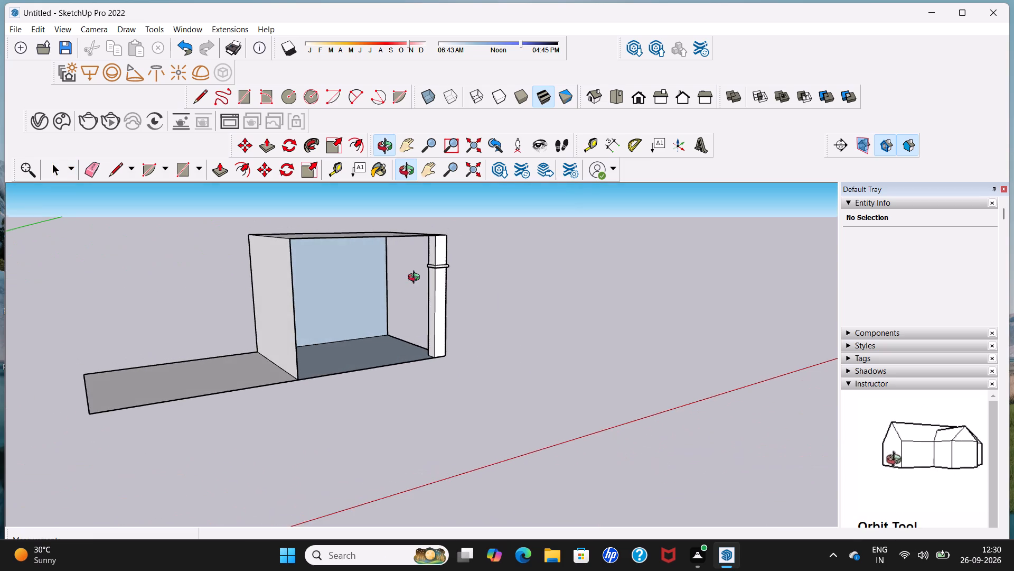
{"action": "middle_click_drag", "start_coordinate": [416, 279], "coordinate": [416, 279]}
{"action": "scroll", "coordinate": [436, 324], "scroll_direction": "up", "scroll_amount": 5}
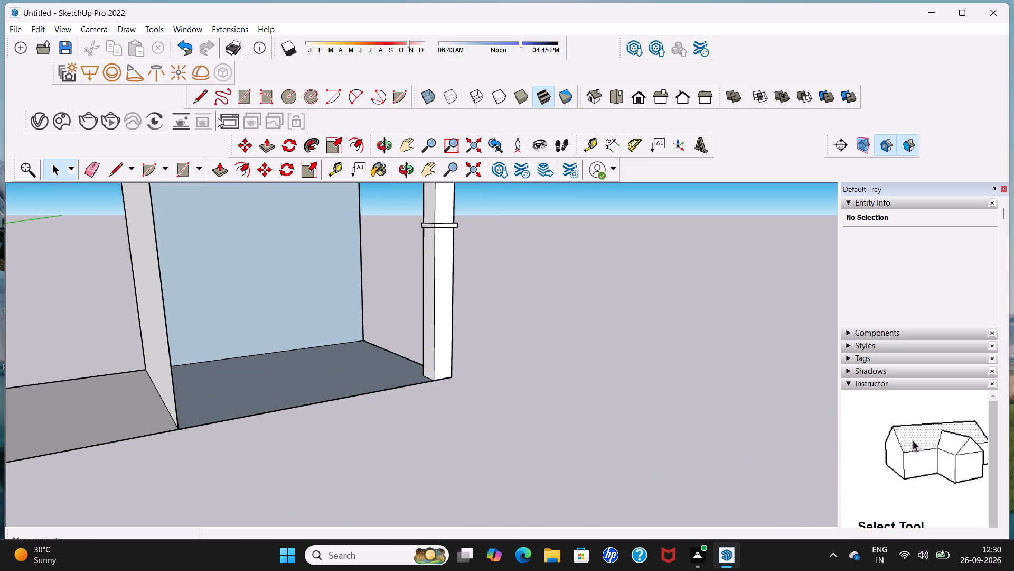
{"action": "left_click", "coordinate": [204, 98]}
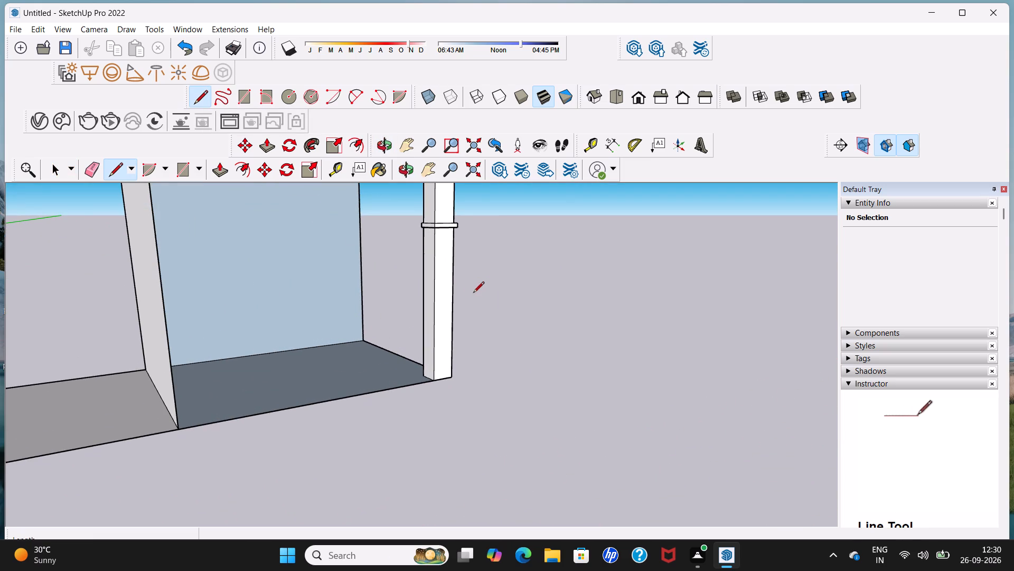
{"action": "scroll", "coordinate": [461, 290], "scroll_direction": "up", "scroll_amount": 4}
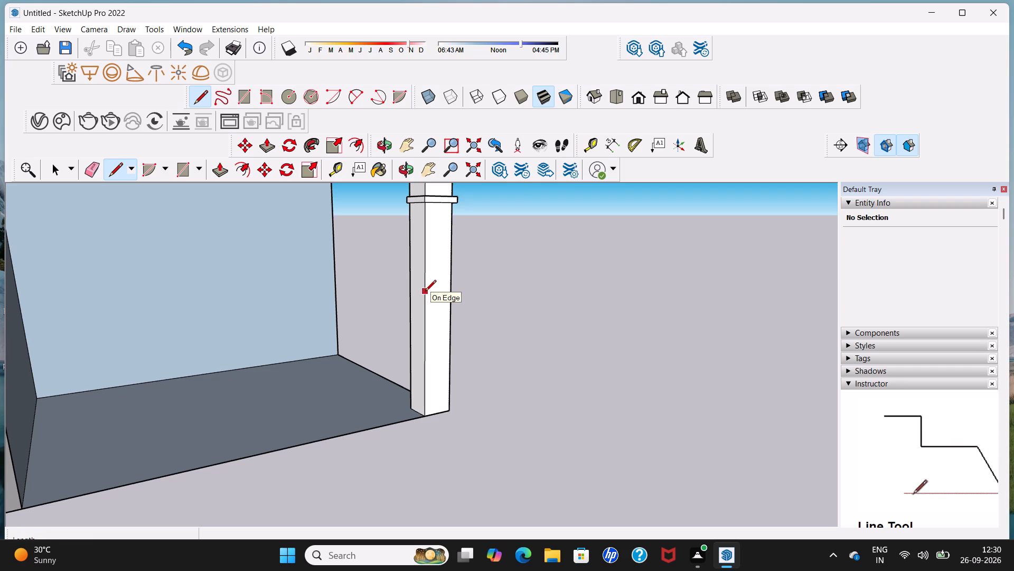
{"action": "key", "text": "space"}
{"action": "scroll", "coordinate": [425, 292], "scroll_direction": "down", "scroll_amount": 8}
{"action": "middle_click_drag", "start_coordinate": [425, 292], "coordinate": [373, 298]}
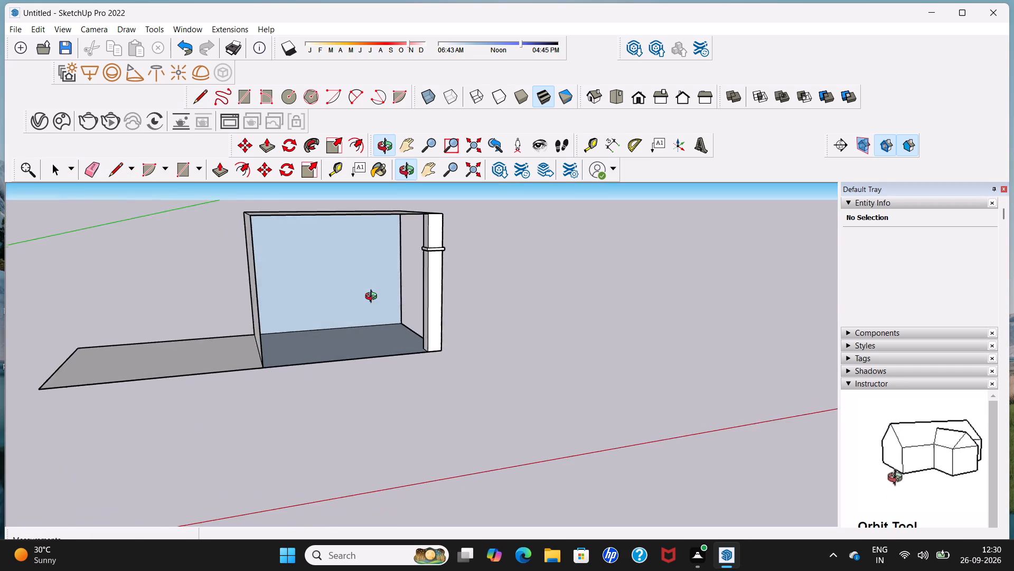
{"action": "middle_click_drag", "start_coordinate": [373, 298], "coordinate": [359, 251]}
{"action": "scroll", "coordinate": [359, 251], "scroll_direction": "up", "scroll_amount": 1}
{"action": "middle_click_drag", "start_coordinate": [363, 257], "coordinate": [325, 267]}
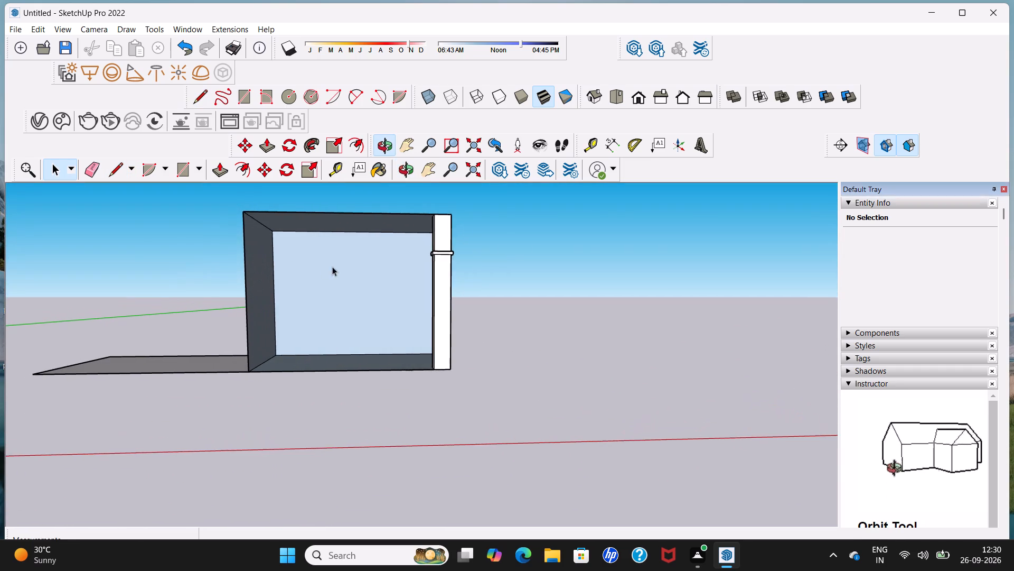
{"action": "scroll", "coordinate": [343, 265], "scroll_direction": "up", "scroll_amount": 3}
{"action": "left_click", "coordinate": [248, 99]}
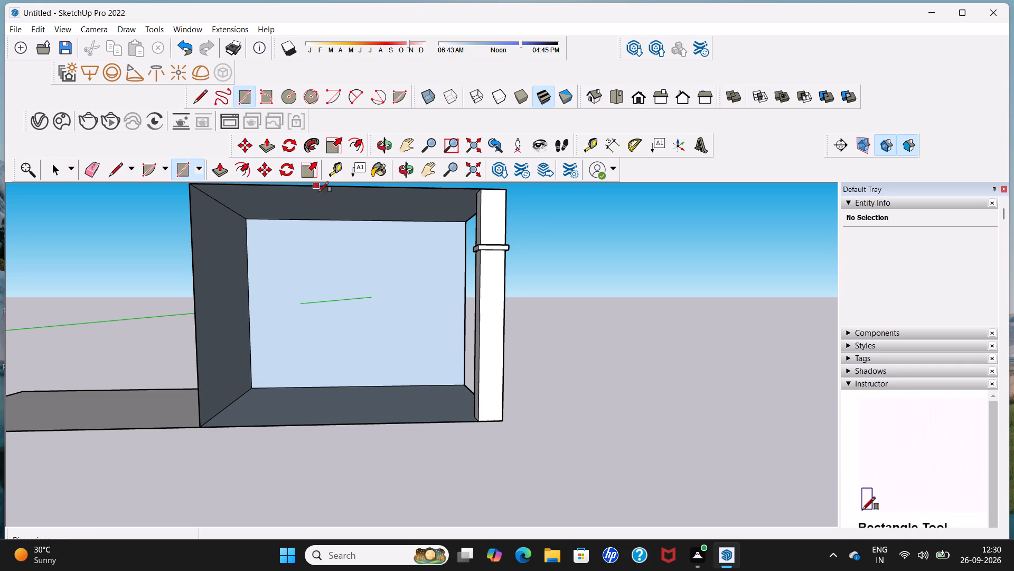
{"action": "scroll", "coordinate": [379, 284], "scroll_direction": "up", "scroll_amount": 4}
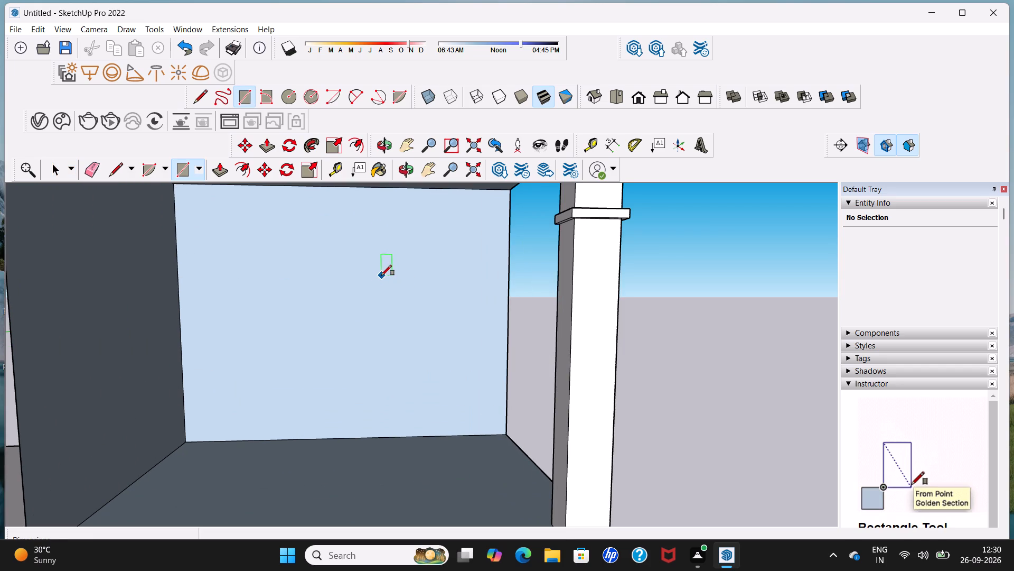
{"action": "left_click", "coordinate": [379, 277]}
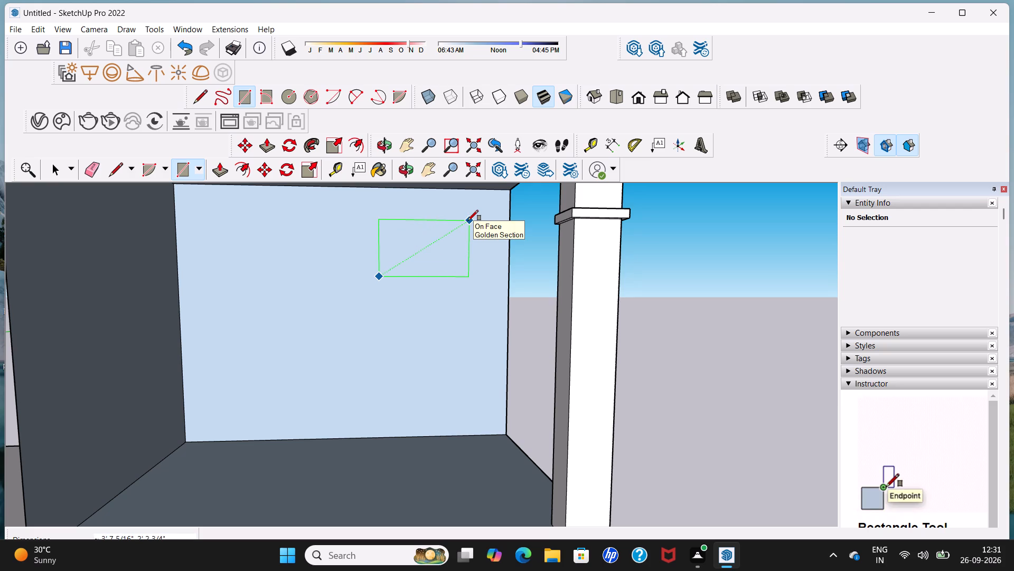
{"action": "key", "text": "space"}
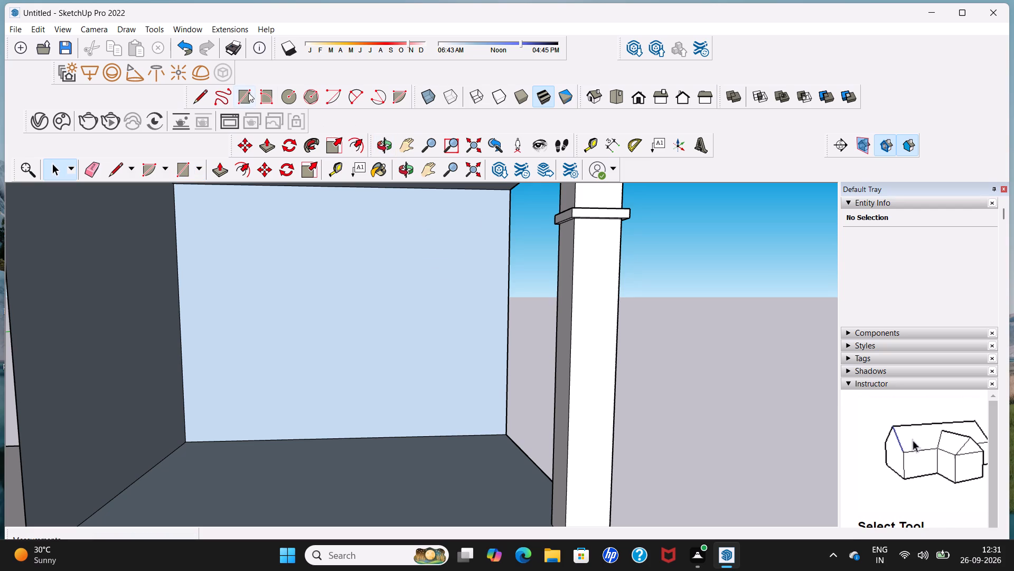
Draw a window rectangle about 4' 5 1/2" by 3' 5" on the box's back wall, in its upper half toward the column side.
{"action": "left_click", "coordinate": [248, 93]}
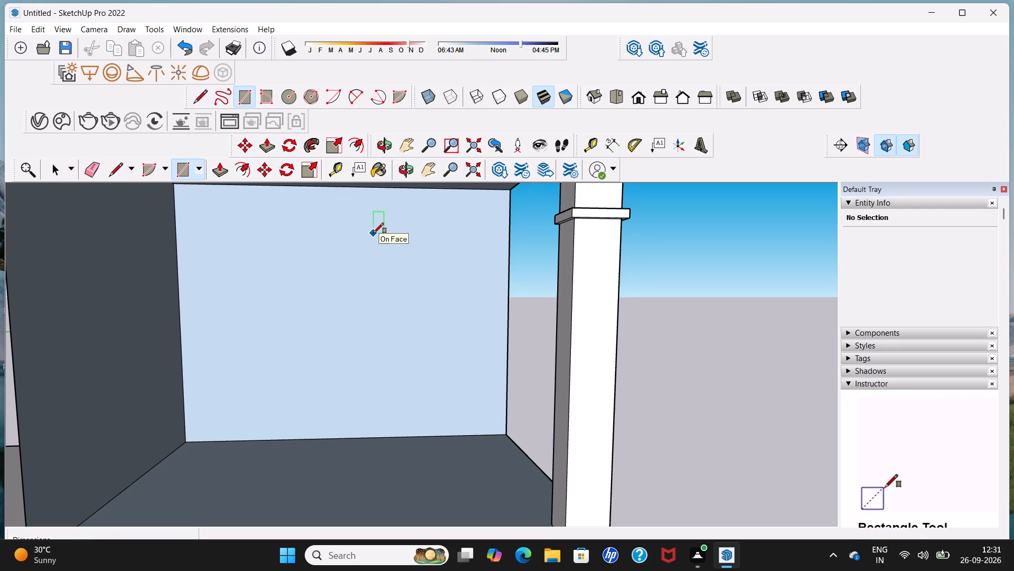
{"action": "left_click", "coordinate": [373, 233]}
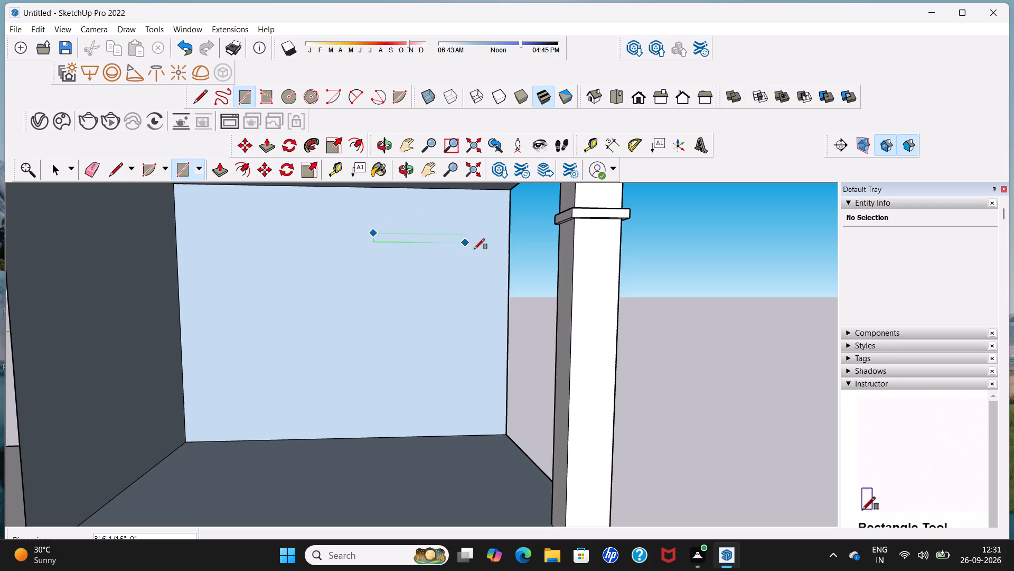
{"action": "left_click", "coordinate": [484, 320]}
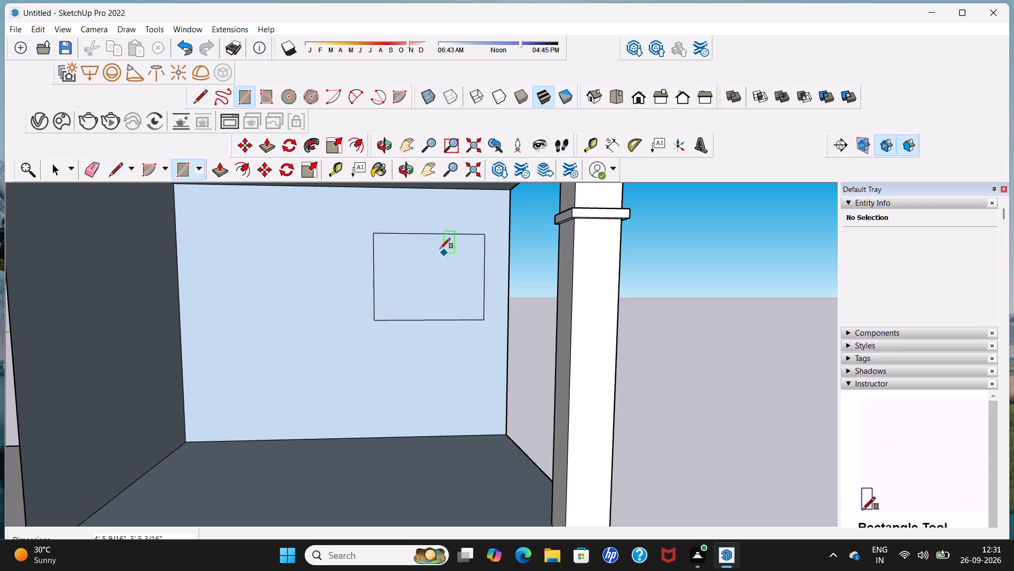
{"action": "left_click_drag", "start_coordinate": [326, 136], "coordinate": [310, 149]}
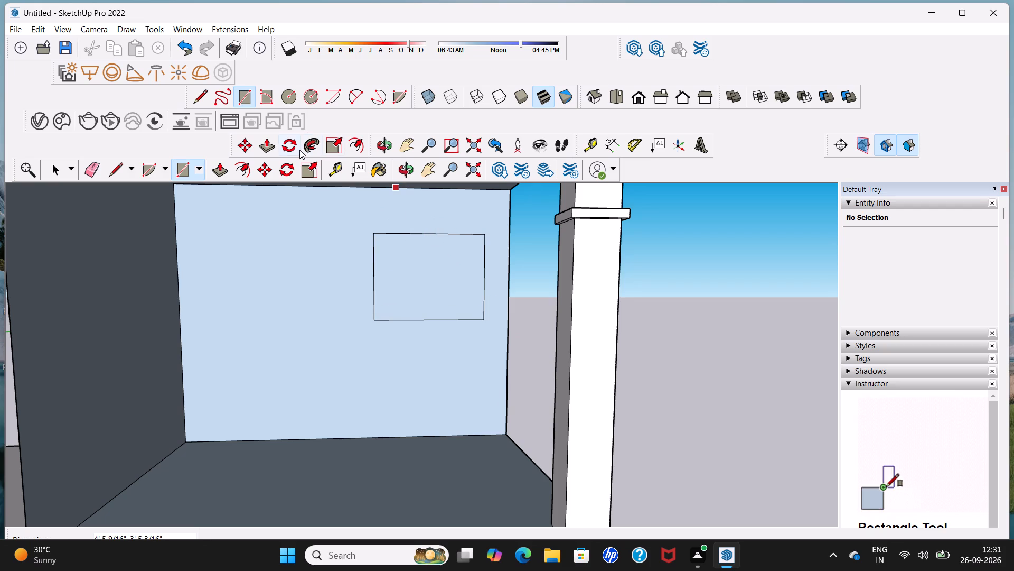
{"action": "key", "text": "space"}
Offset the window rectangle's outline inward by about 3 3/8" to form a frame border.
{"action": "left_click", "coordinate": [365, 150]}
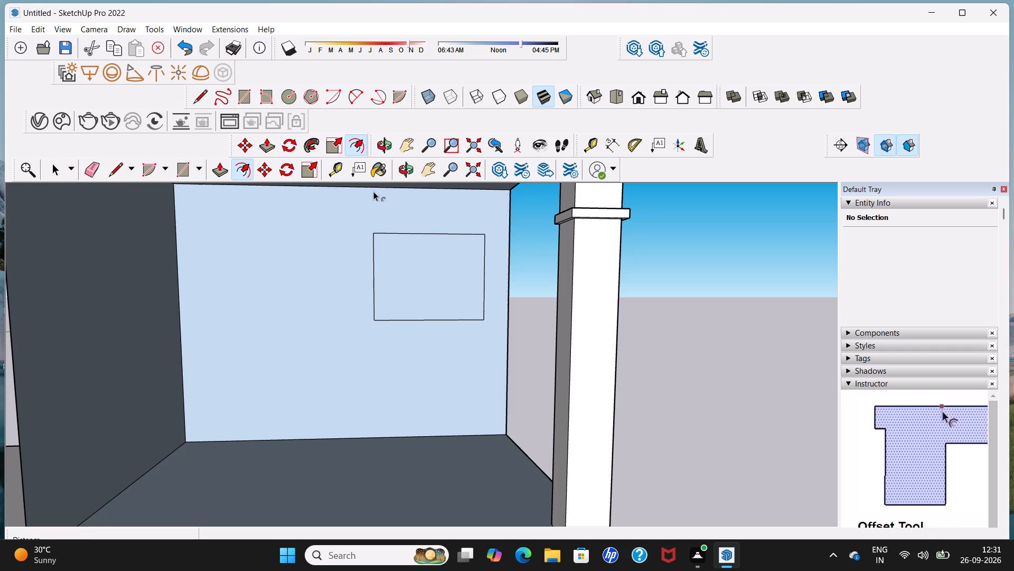
{"action": "left_click", "coordinate": [384, 248]}
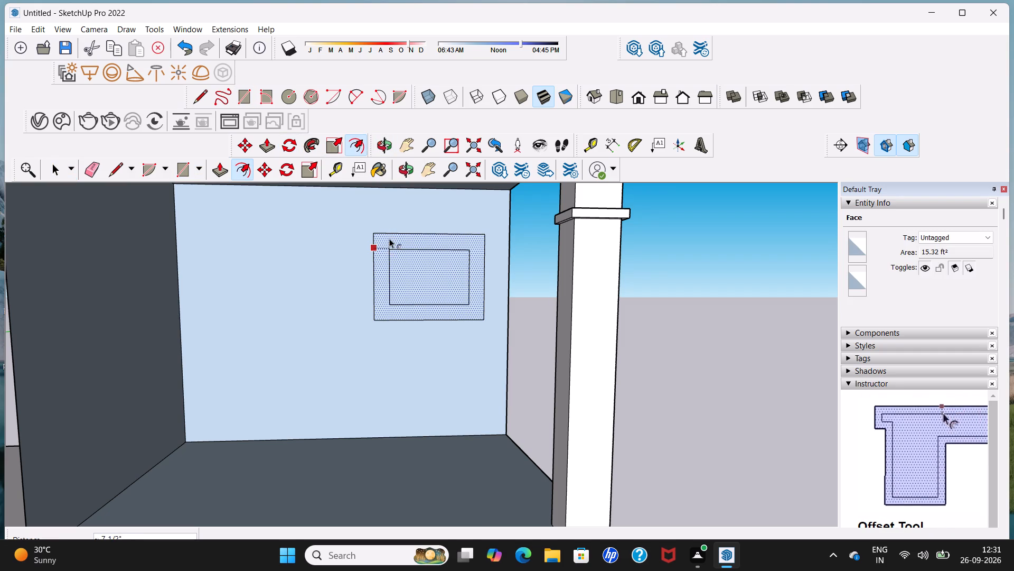
{"action": "scroll", "coordinate": [379, 205], "scroll_direction": "up", "scroll_amount": 1}
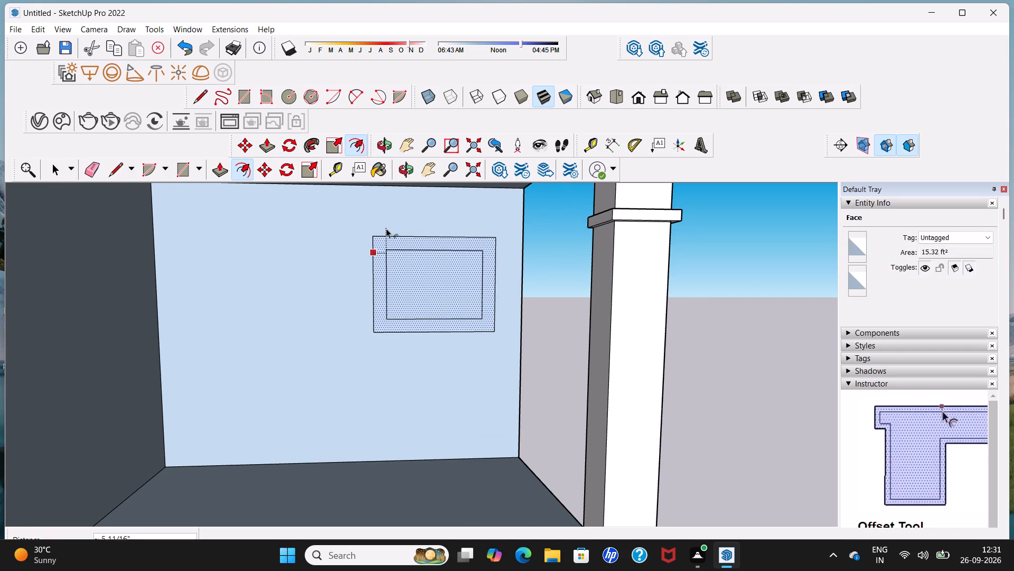
{"action": "scroll", "coordinate": [386, 230], "scroll_direction": "up", "scroll_amount": 4}
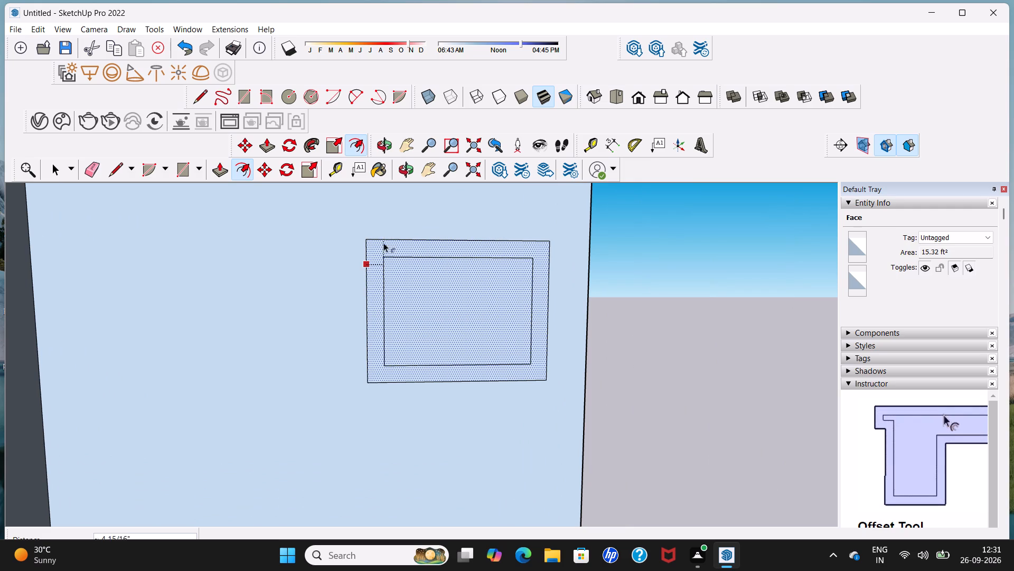
{"action": "left_click", "coordinate": [378, 254]}
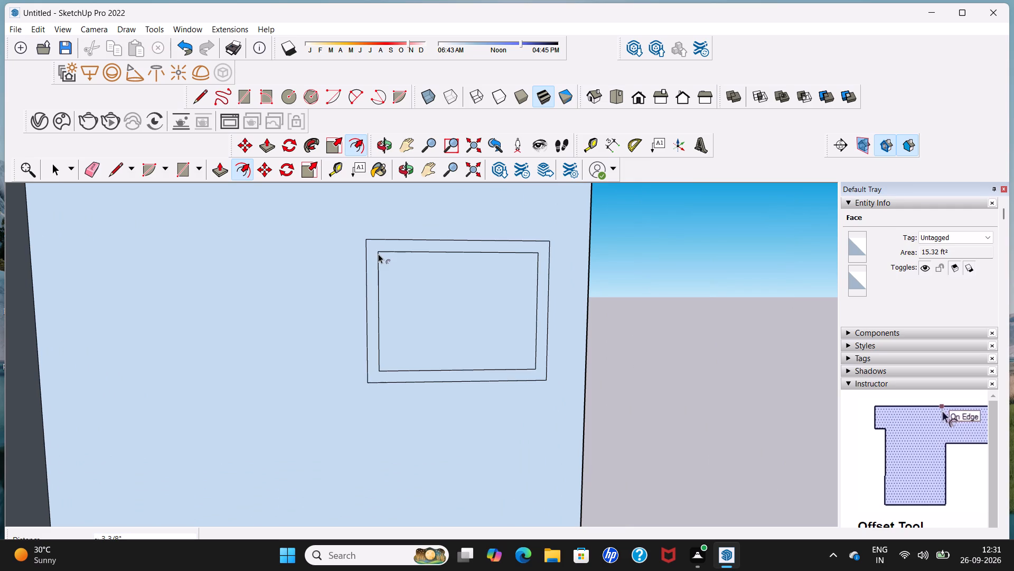
{"action": "key", "text": "space"}
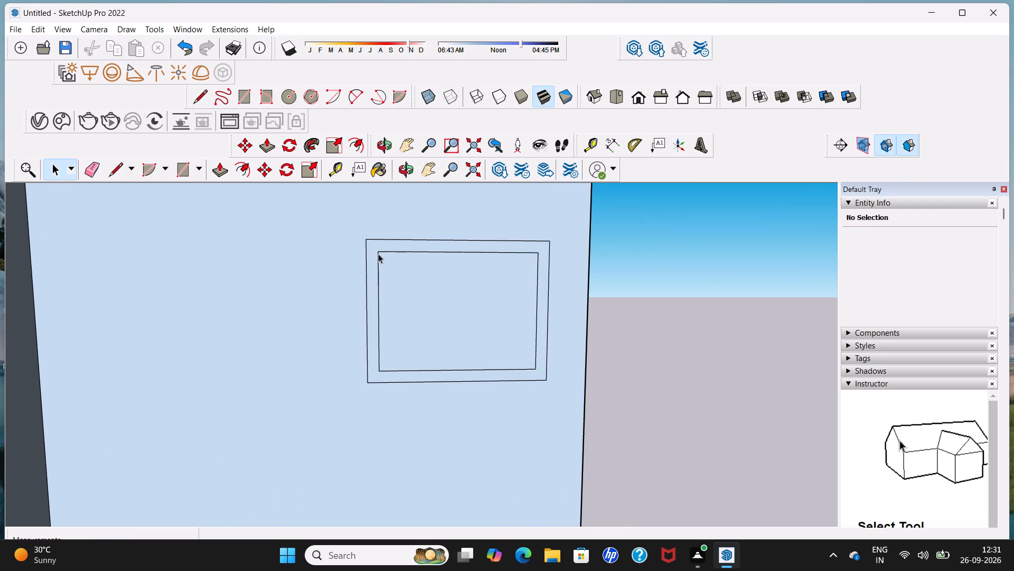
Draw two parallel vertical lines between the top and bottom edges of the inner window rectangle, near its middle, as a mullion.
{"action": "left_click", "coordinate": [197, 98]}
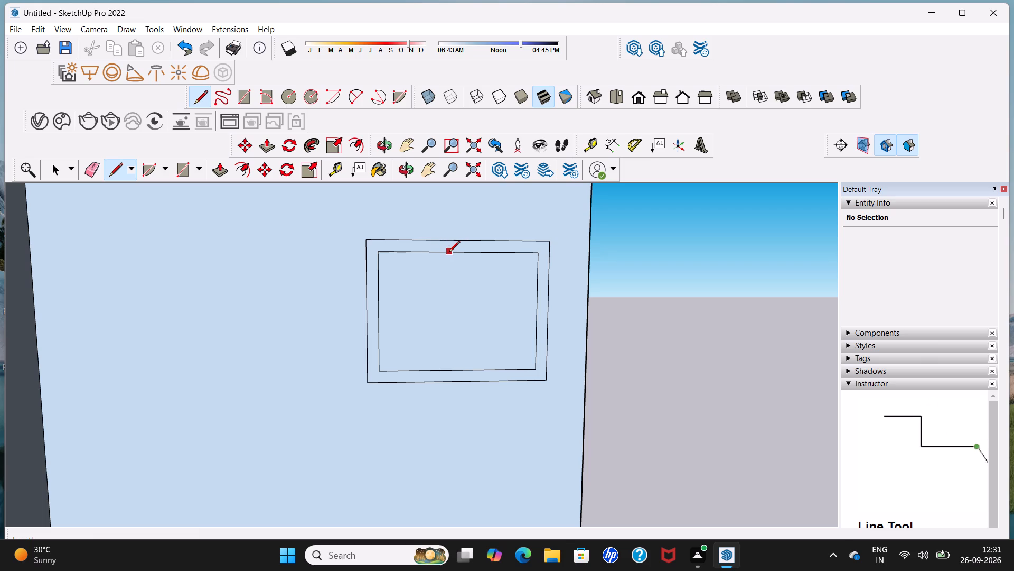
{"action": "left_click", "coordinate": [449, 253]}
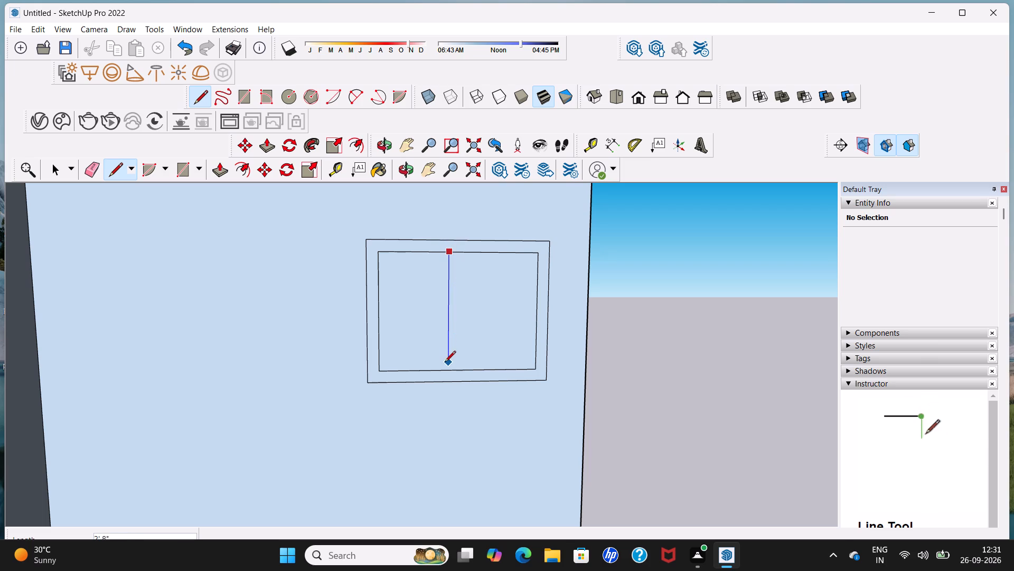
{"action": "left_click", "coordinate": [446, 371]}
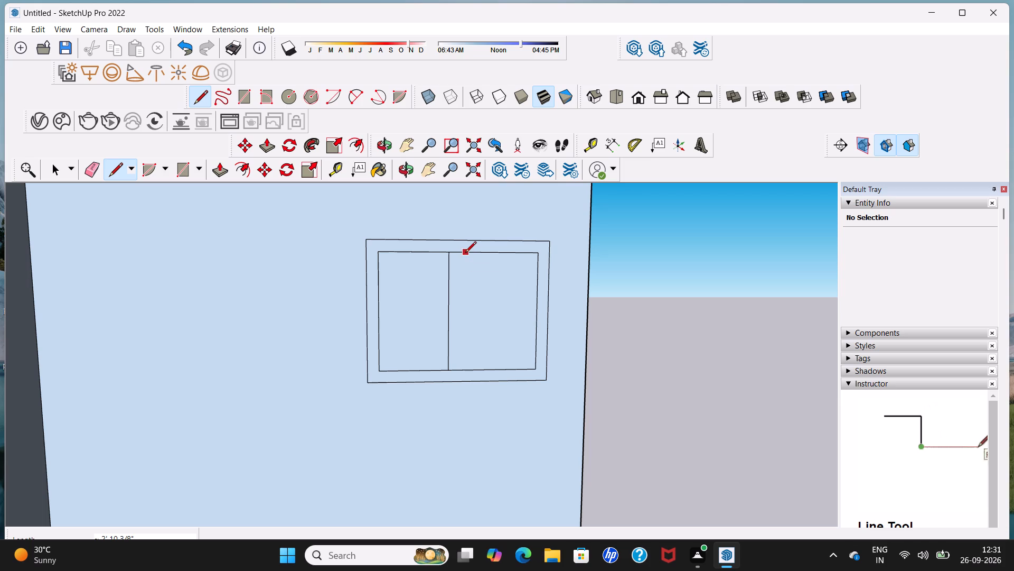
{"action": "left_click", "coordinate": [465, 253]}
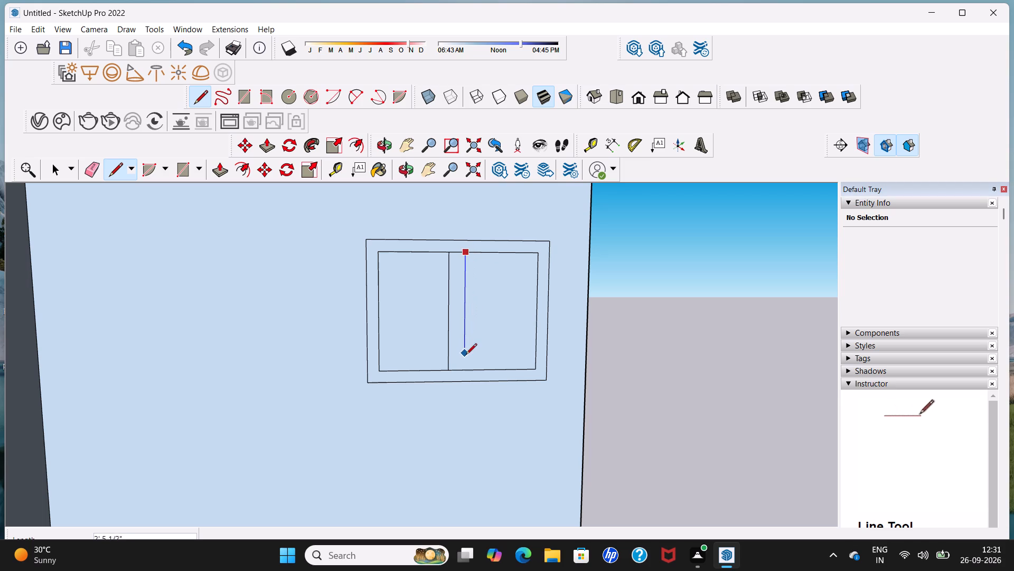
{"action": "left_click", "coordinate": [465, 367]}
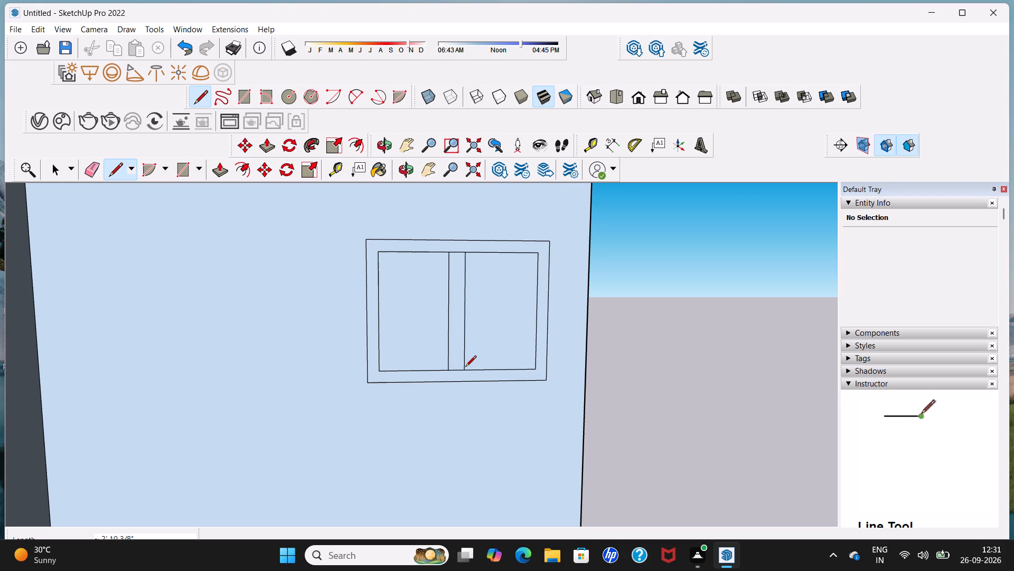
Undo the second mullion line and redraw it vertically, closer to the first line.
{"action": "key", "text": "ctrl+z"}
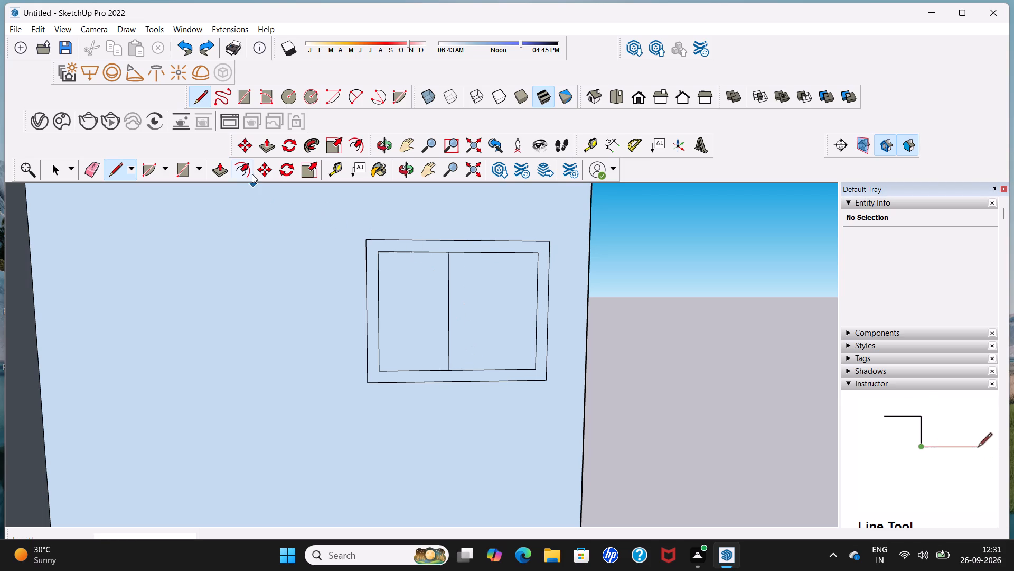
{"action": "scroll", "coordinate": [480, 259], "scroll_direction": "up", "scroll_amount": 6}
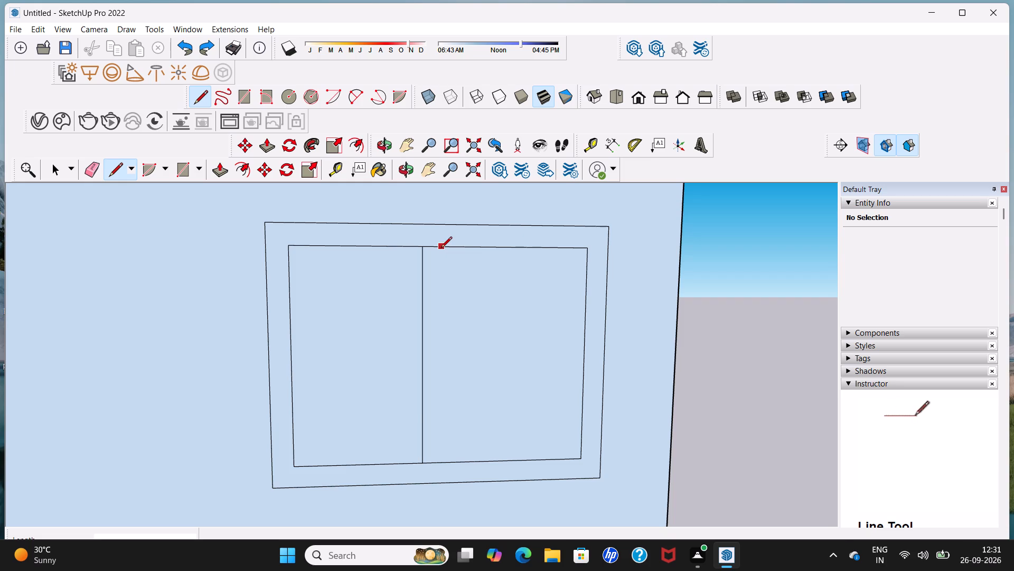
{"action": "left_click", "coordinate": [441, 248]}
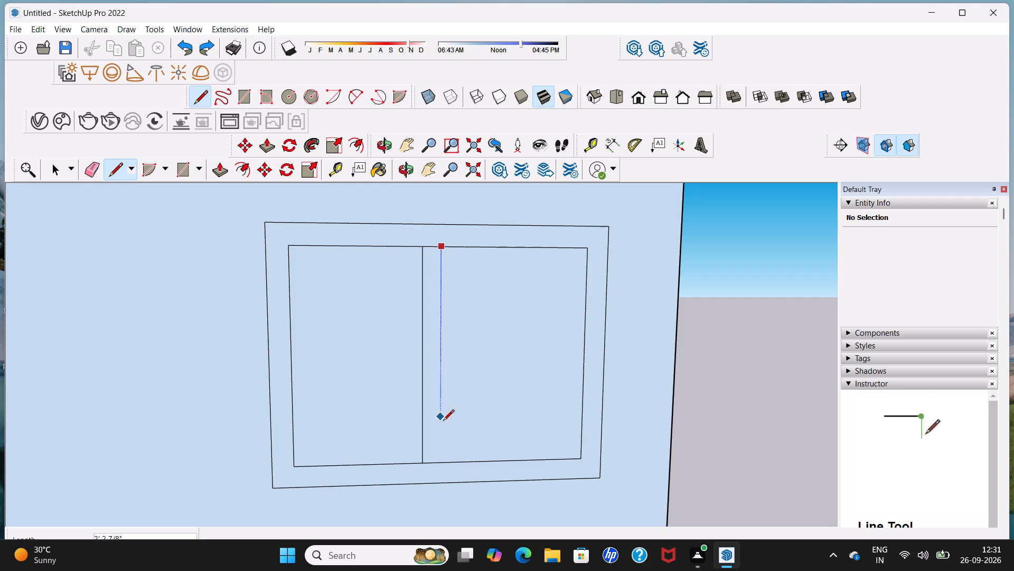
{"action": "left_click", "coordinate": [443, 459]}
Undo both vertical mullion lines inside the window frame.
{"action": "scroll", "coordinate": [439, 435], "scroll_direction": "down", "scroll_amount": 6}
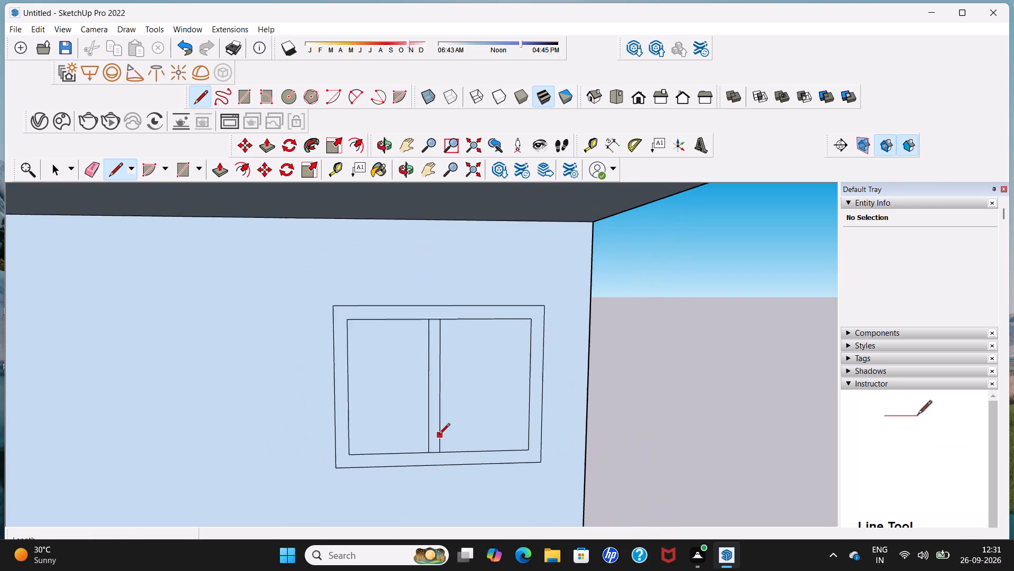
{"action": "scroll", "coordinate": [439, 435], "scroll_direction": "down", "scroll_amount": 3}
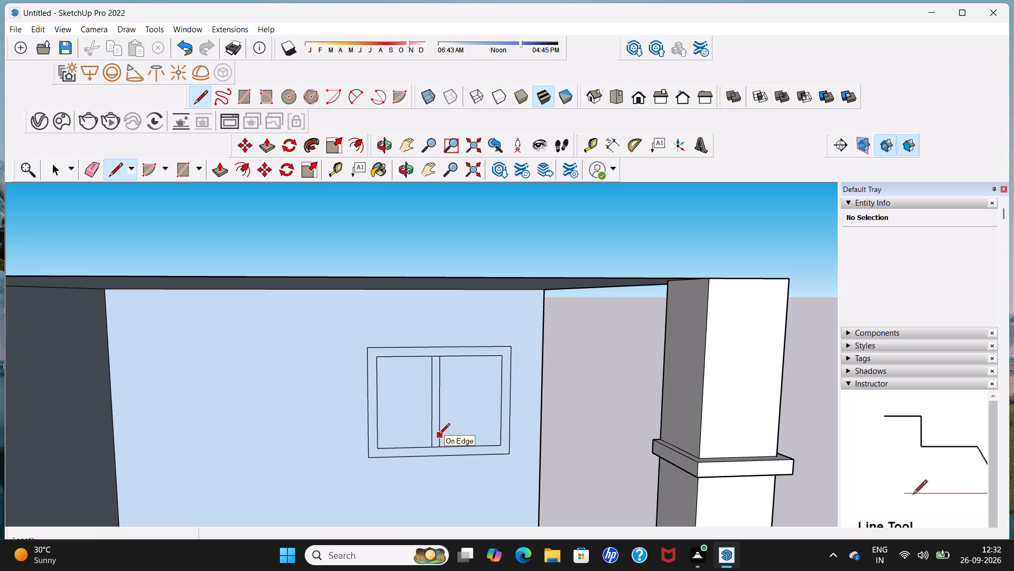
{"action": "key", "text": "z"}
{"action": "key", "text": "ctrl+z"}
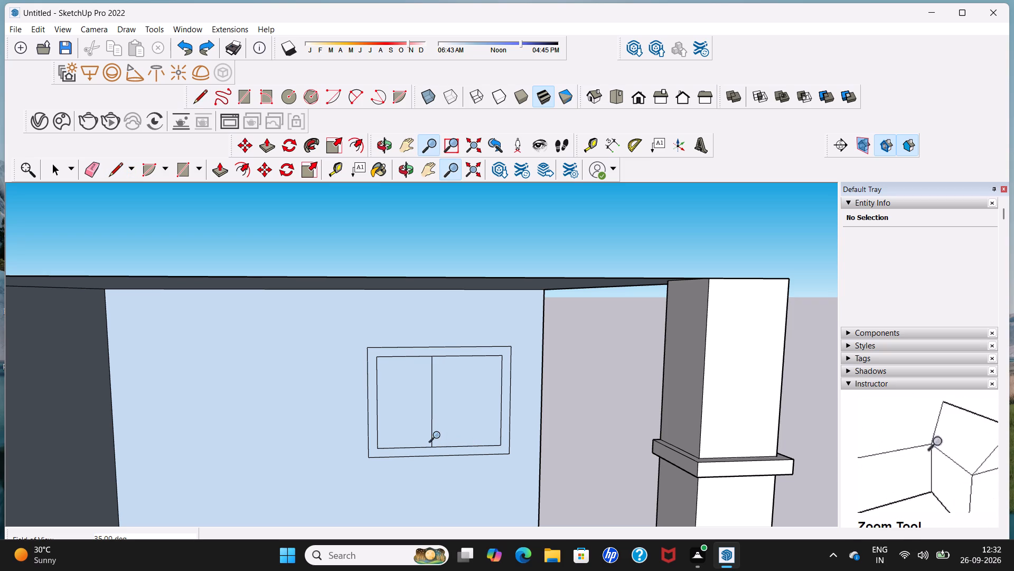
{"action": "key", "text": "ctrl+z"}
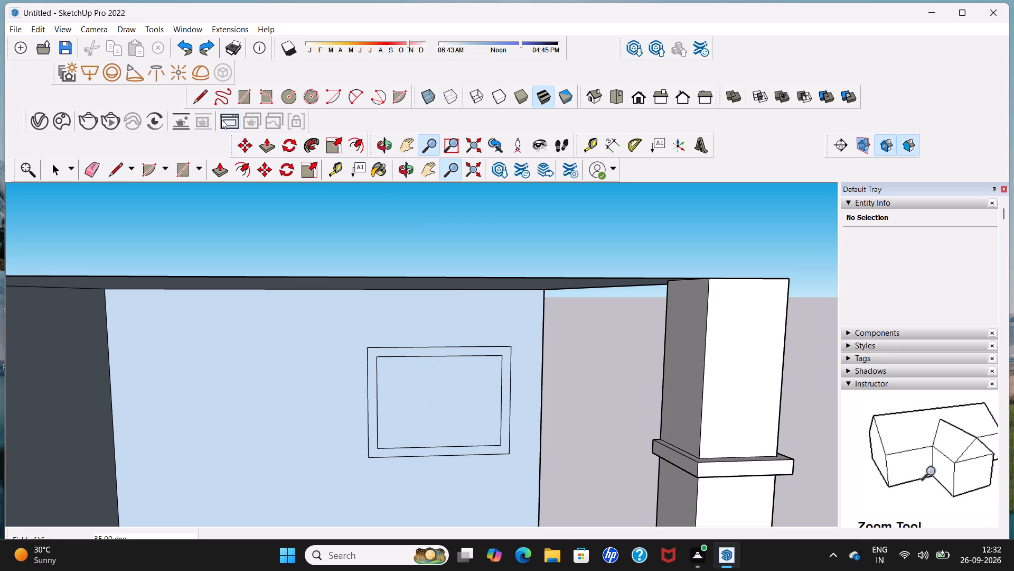
Draw a vertical line about 2' 10 3/8" long between the inner window rectangle's top and bottom edges, near its middle.
{"action": "left_click", "coordinate": [203, 103]}
{"action": "scroll", "coordinate": [458, 387], "scroll_direction": "up", "scroll_amount": 4}
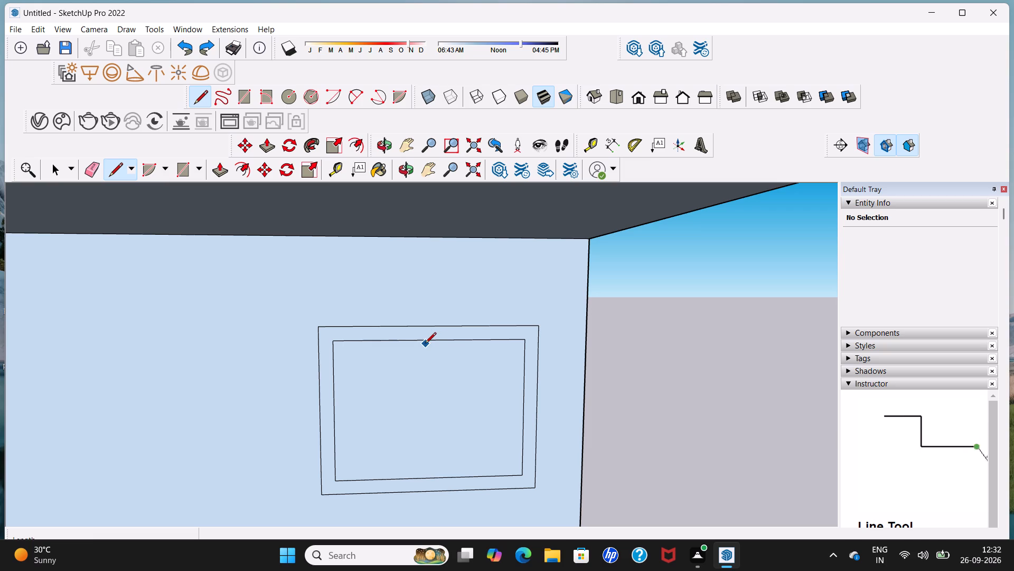
{"action": "scroll", "coordinate": [425, 342], "scroll_direction": "up", "scroll_amount": 5}
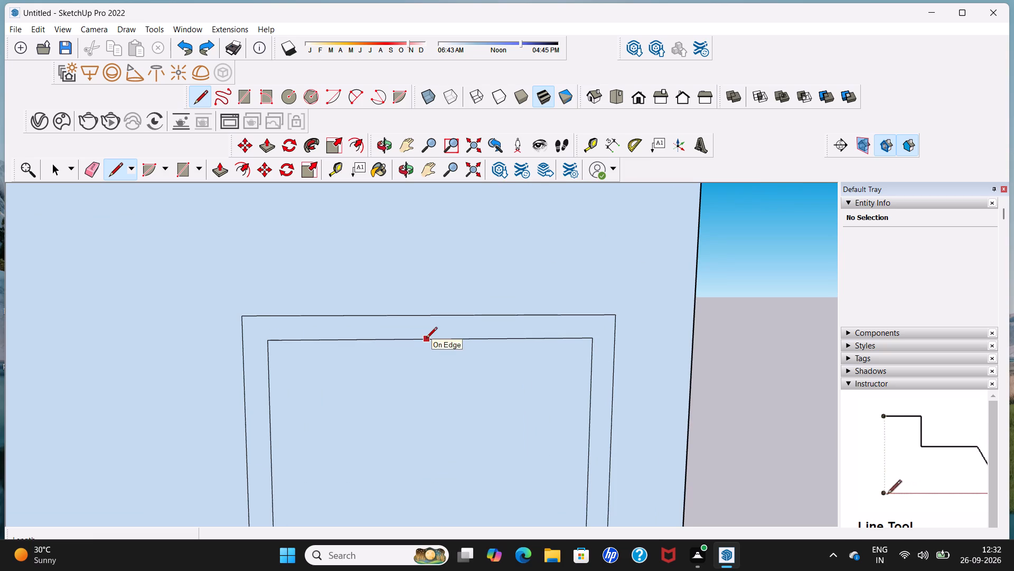
{"action": "left_click", "coordinate": [426, 339]}
{"action": "scroll", "coordinate": [427, 382], "scroll_direction": "down", "scroll_amount": 9}
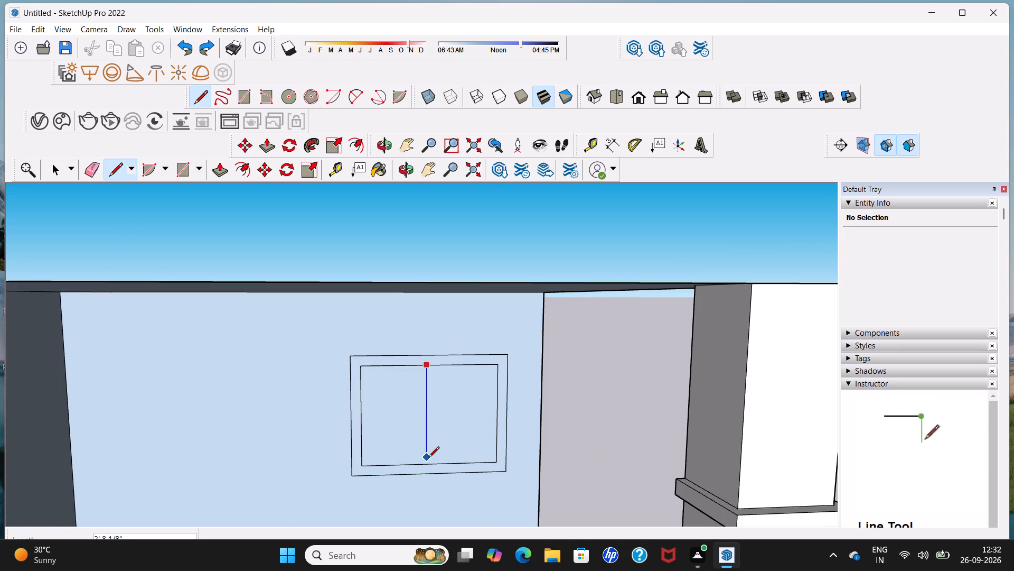
{"action": "left_click", "coordinate": [428, 462]}
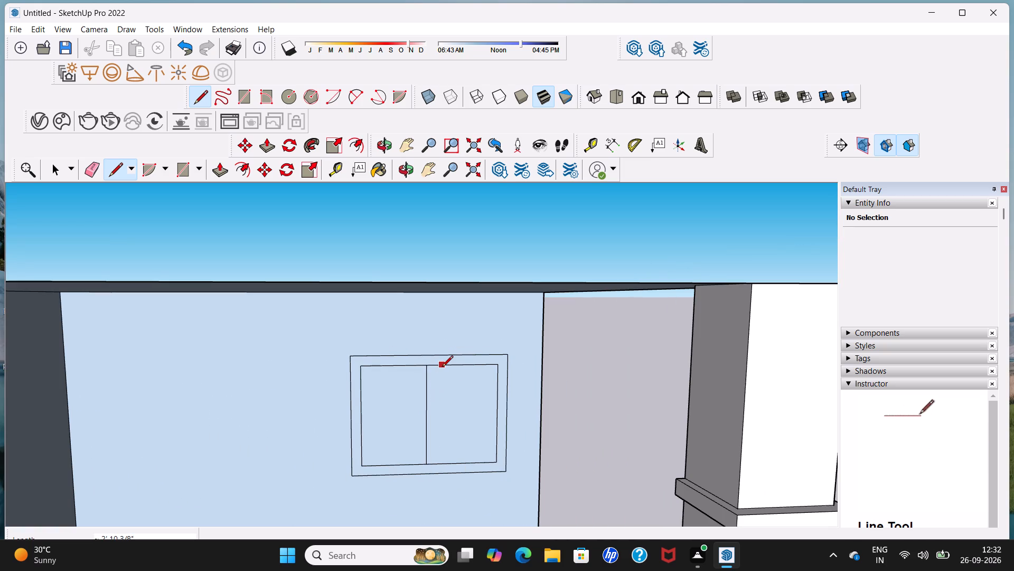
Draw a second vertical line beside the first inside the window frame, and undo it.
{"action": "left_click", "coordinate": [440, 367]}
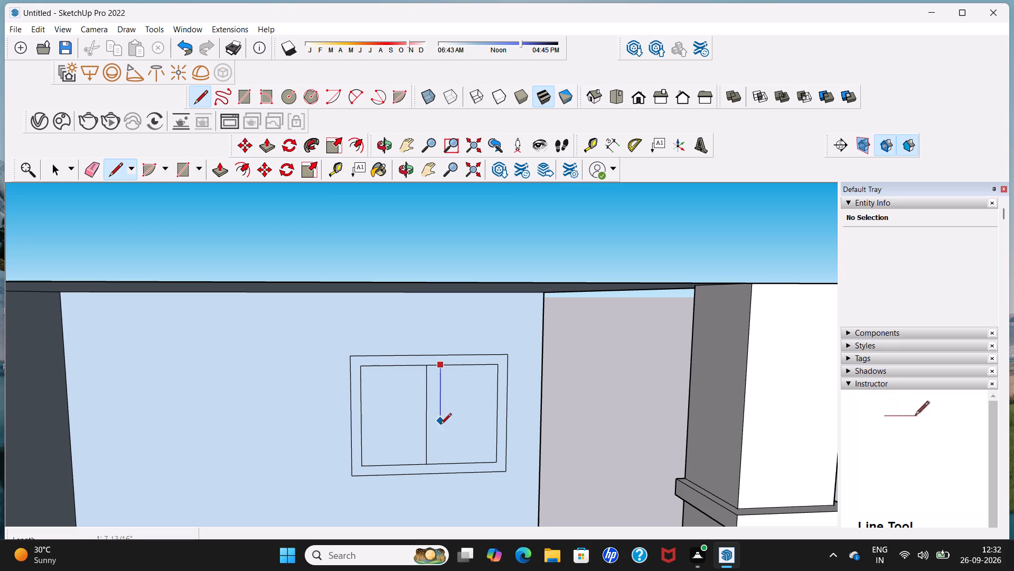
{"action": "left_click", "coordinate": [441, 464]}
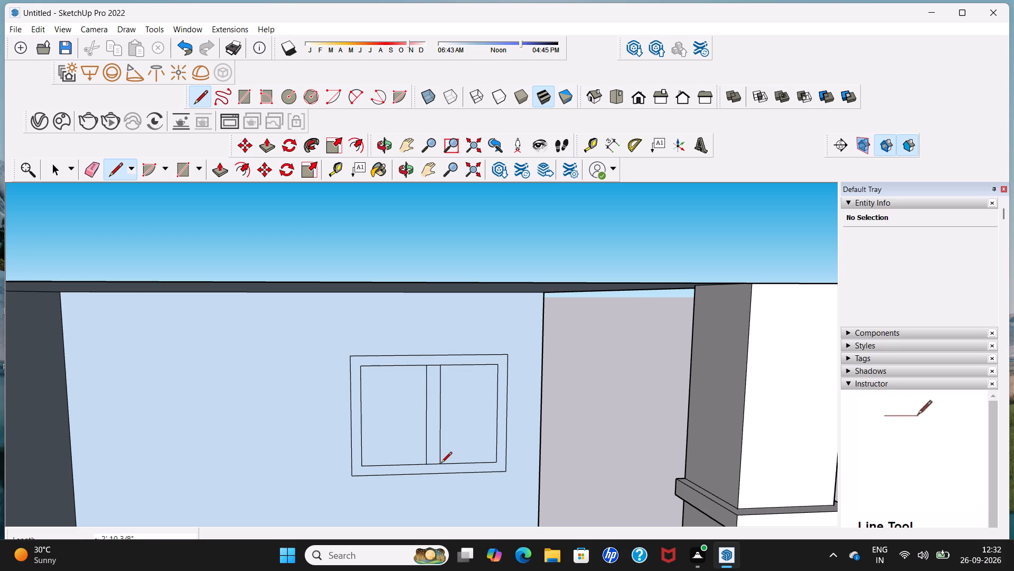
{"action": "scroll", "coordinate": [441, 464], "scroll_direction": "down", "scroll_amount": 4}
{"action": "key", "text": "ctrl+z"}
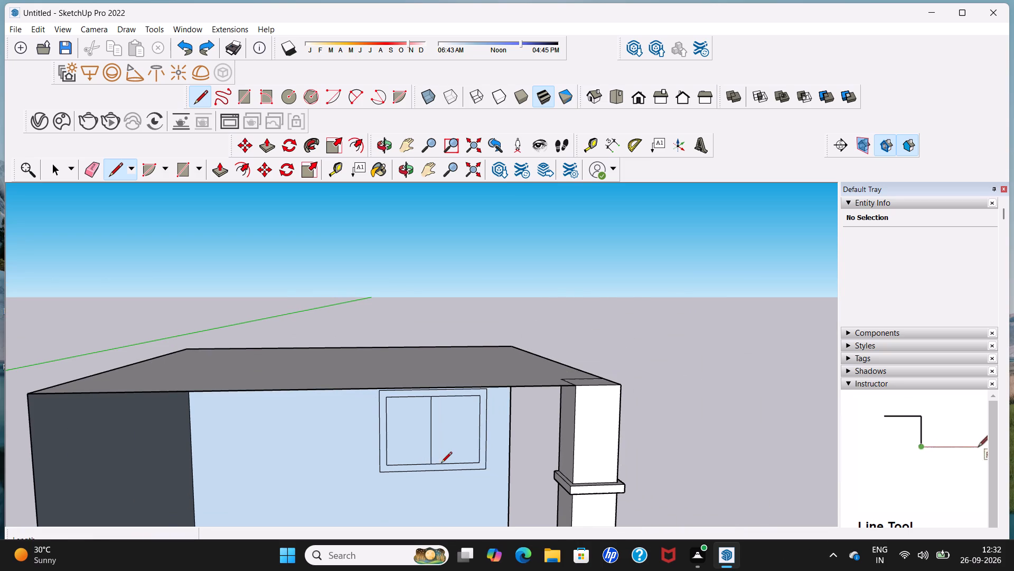
Draw a second vertical line about 2' 10 3/8" long close beside the first to complete the narrow window mullion.
{"action": "middle_click_drag", "start_coordinate": [441, 464], "coordinate": [413, 448]}
{"action": "scroll", "coordinate": [427, 439], "scroll_direction": "up", "scroll_amount": 4}
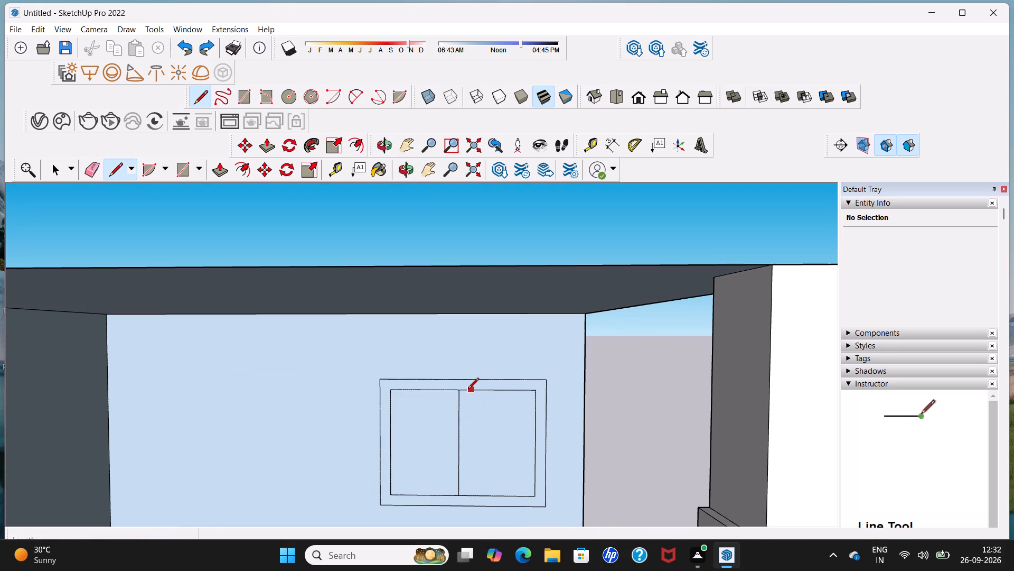
{"action": "left_click", "coordinate": [470, 390]}
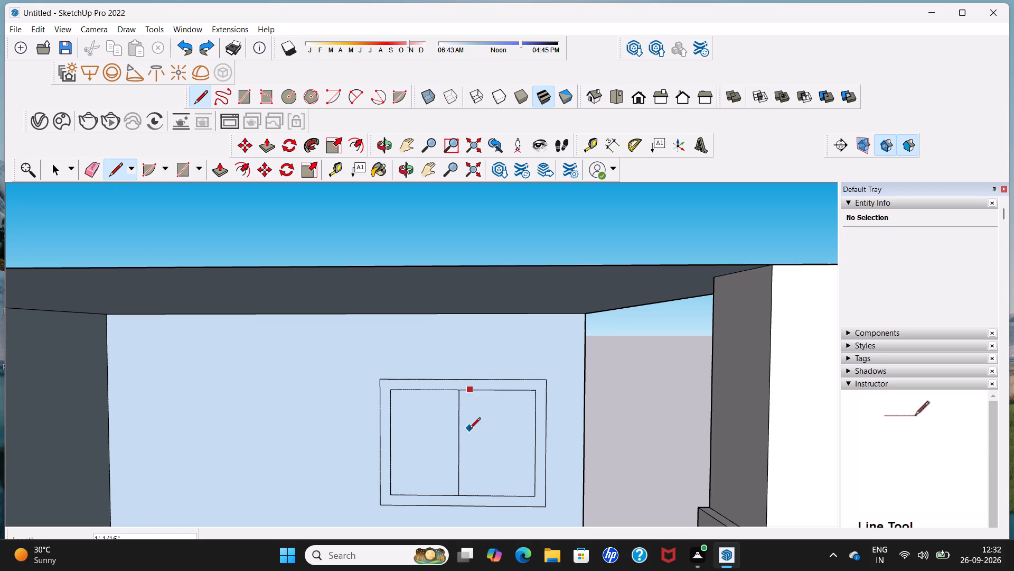
{"action": "left_click", "coordinate": [468, 493]}
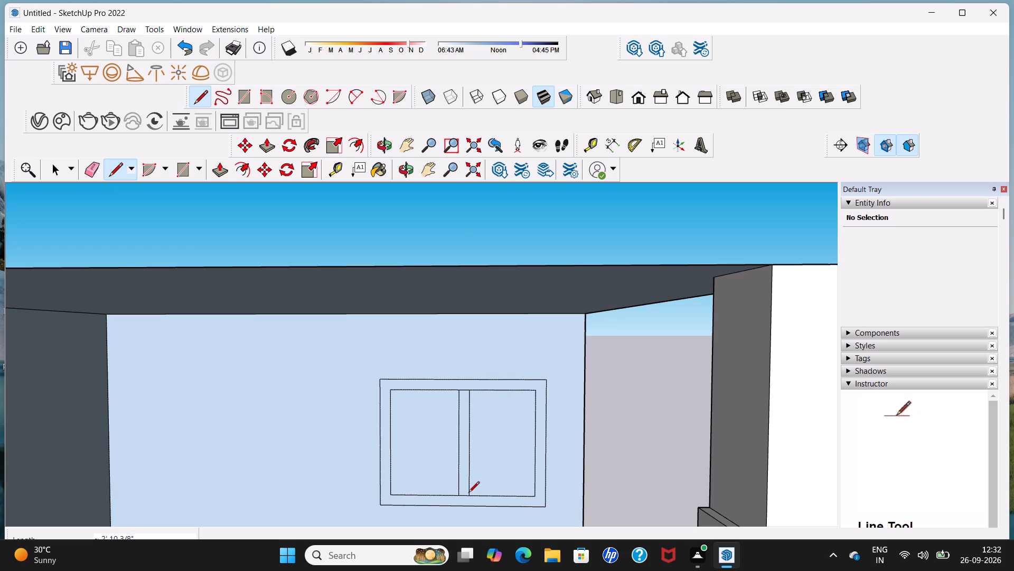
{"action": "key", "text": "space"}
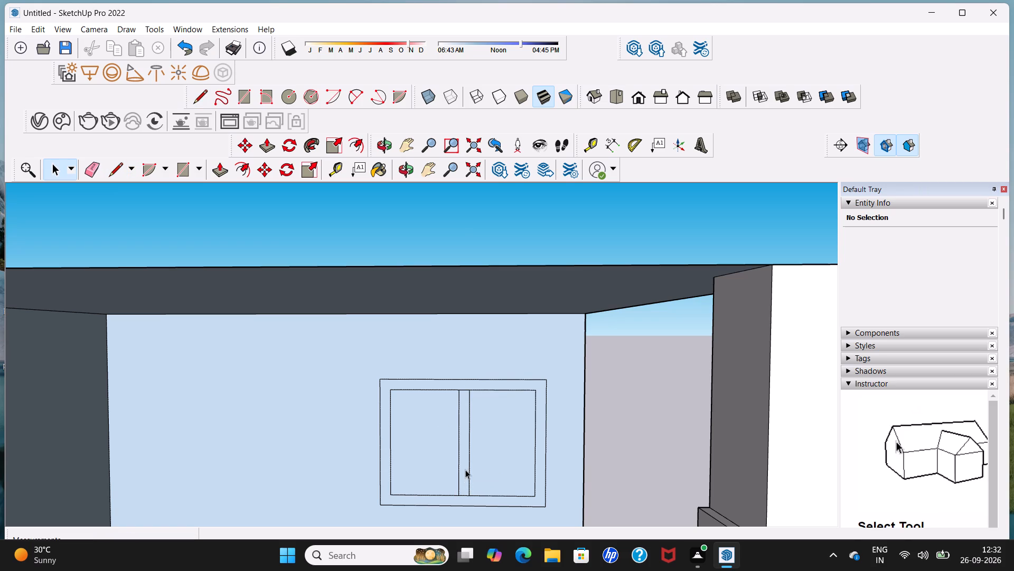
Erase the short top and bottom edge segments between the two mullion lines to merge the mullion with the window frame.
{"action": "left_click", "coordinate": [102, 176]}
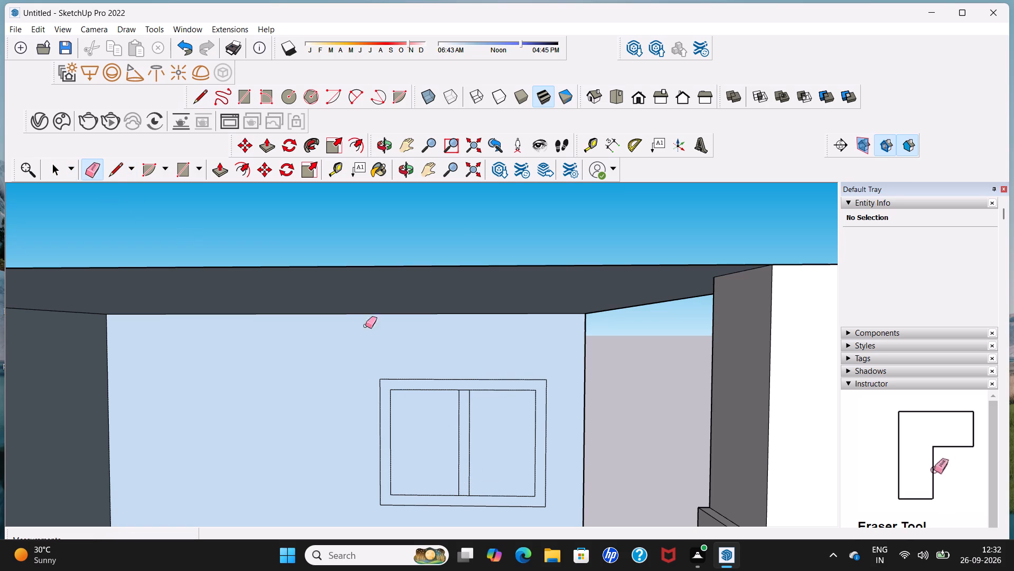
{"action": "scroll", "coordinate": [464, 405], "scroll_direction": "up", "scroll_amount": 4}
{"action": "left_click", "coordinate": [466, 382]}
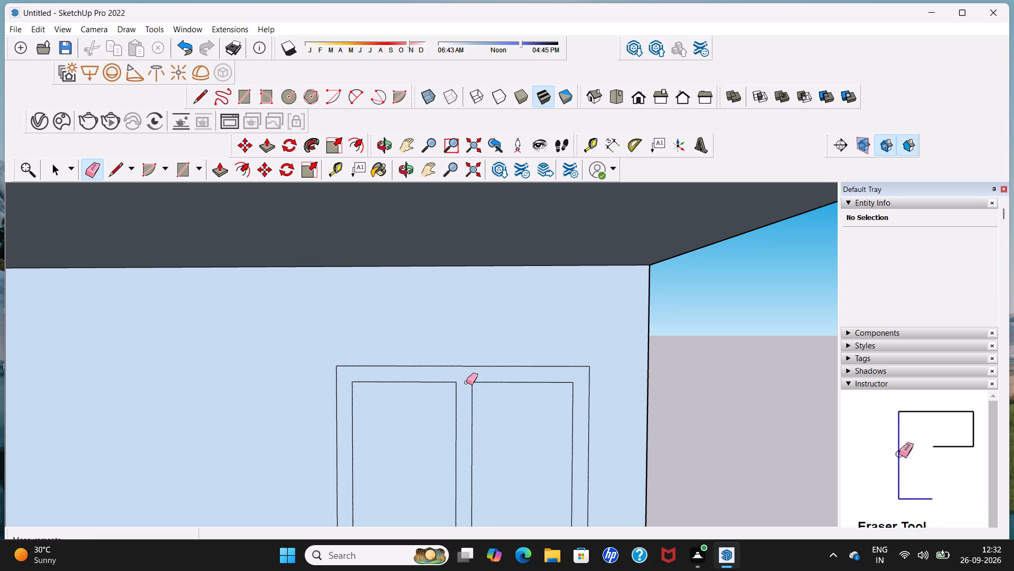
{"action": "scroll", "coordinate": [466, 382], "scroll_direction": "down", "scroll_amount": 9}
{"action": "middle_click_drag", "start_coordinate": [465, 394], "coordinate": [465, 337]}
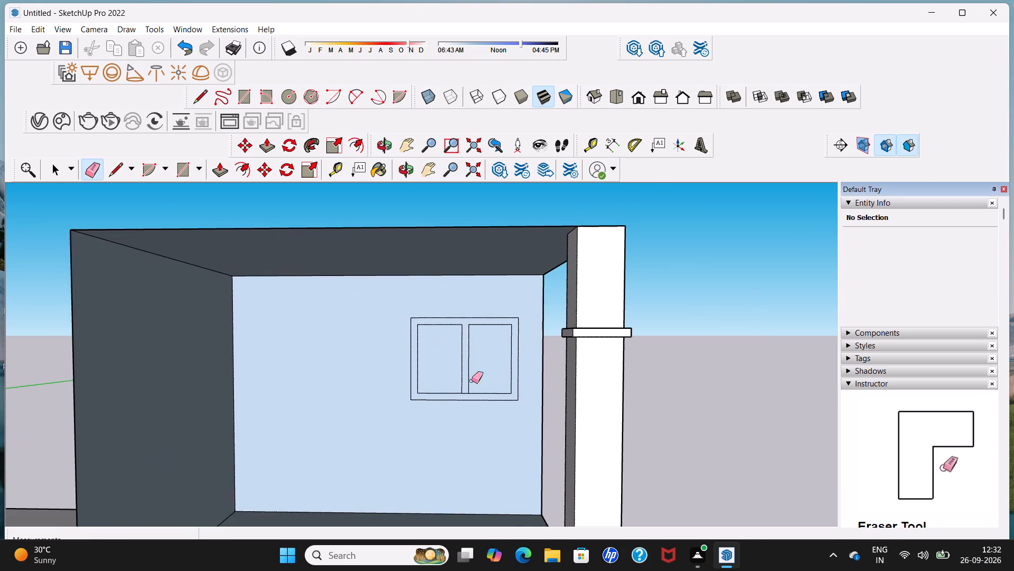
{"action": "scroll", "coordinate": [477, 411], "scroll_direction": "up", "scroll_amount": 8}
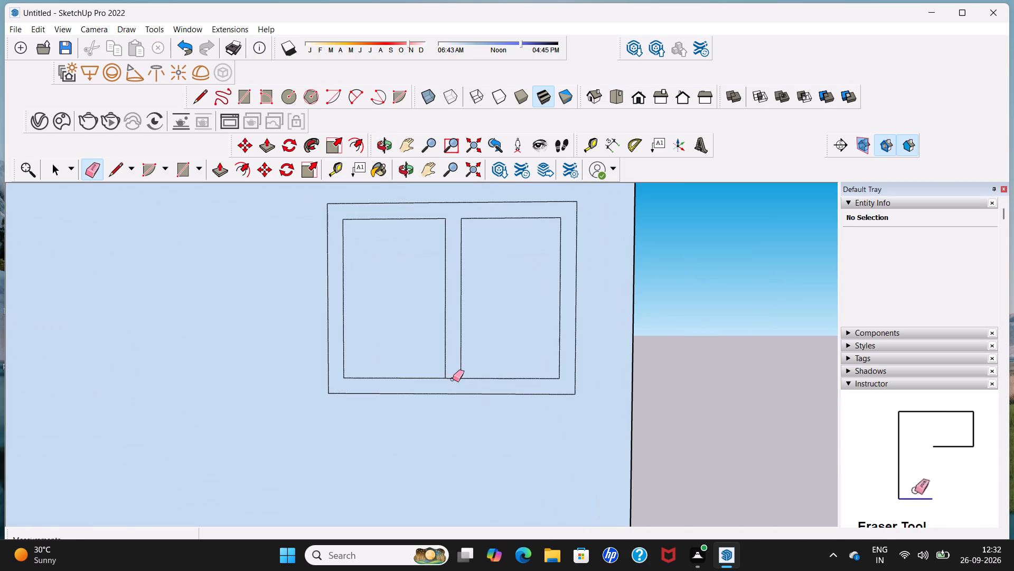
{"action": "left_click", "coordinate": [453, 379]}
{"action": "key", "text": "space"}
{"action": "scroll", "coordinate": [453, 379], "scroll_direction": "down", "scroll_amount": 7}
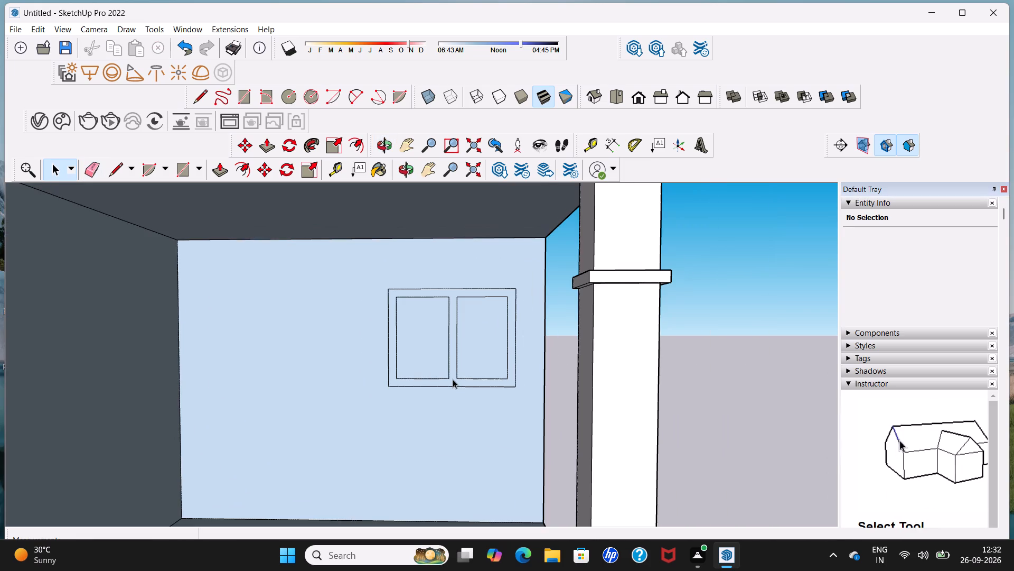
{"action": "key", "text": "space"}
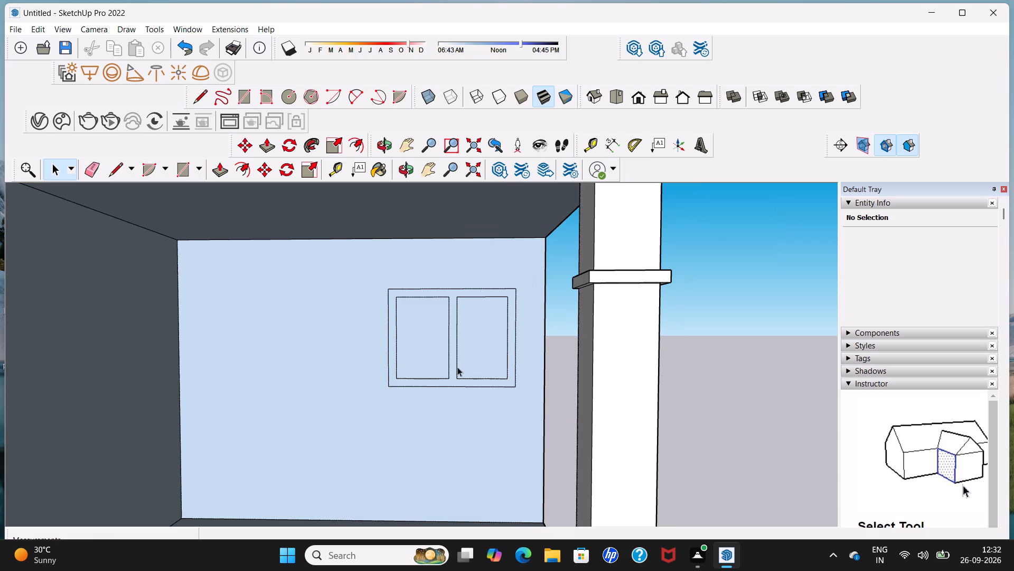
Push/Pull the window frame and mullion face out from the back wall by about 4 1/8".
{"action": "left_click", "coordinate": [222, 175]}
{"action": "scroll", "coordinate": [541, 380], "scroll_direction": "up", "scroll_amount": 4}
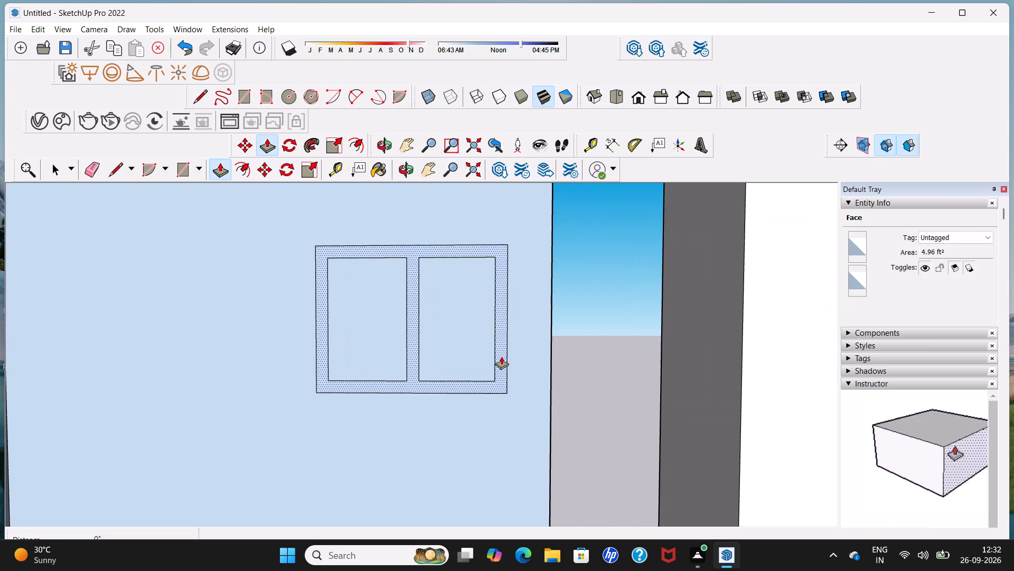
{"action": "left_click", "coordinate": [501, 356]}
{"action": "middle_click_drag", "start_coordinate": [500, 363], "coordinate": [500, 365]}
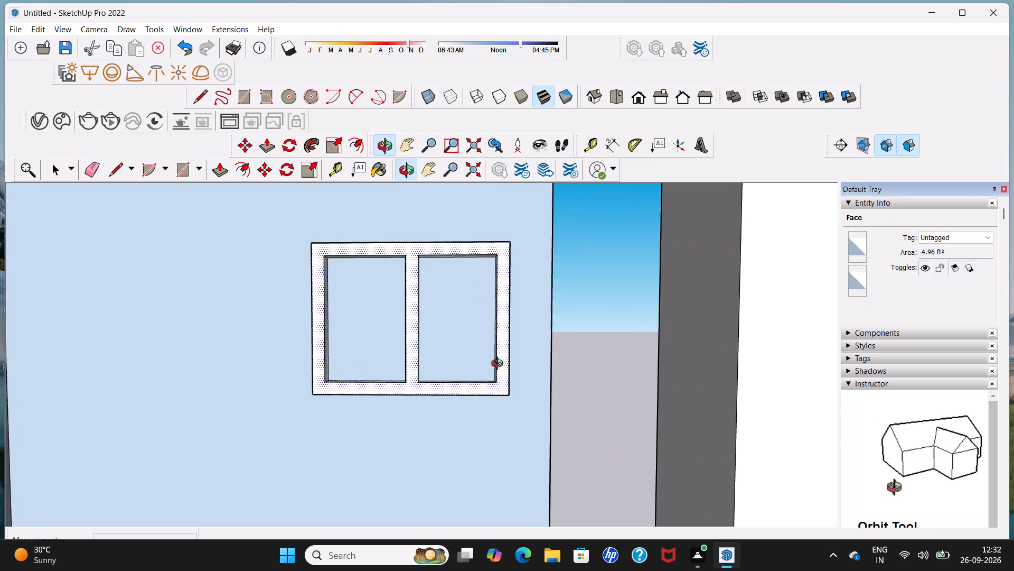
{"action": "middle_click_drag", "start_coordinate": [500, 365], "coordinate": [327, 375]}
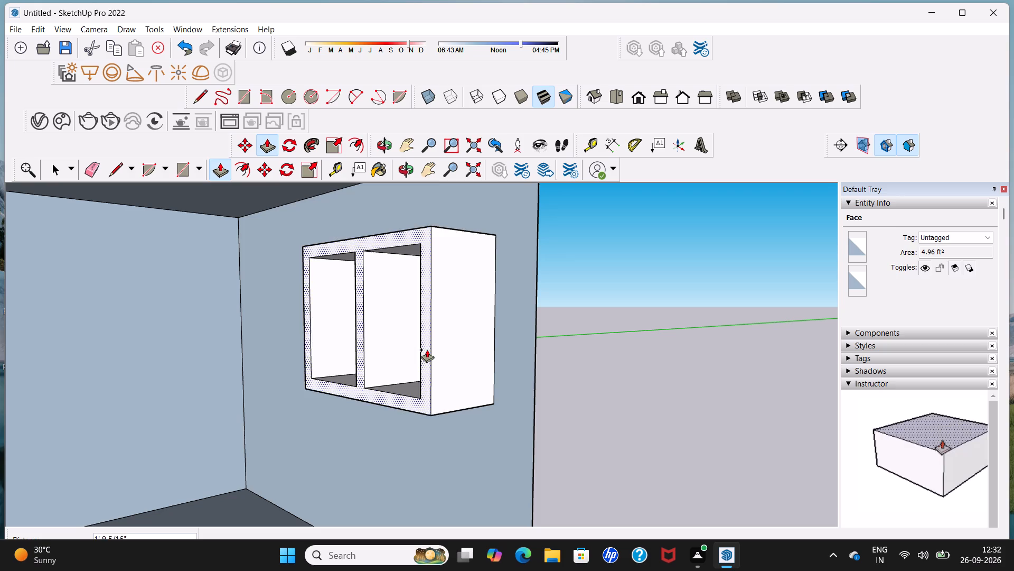
{"action": "left_click", "coordinate": [477, 331]}
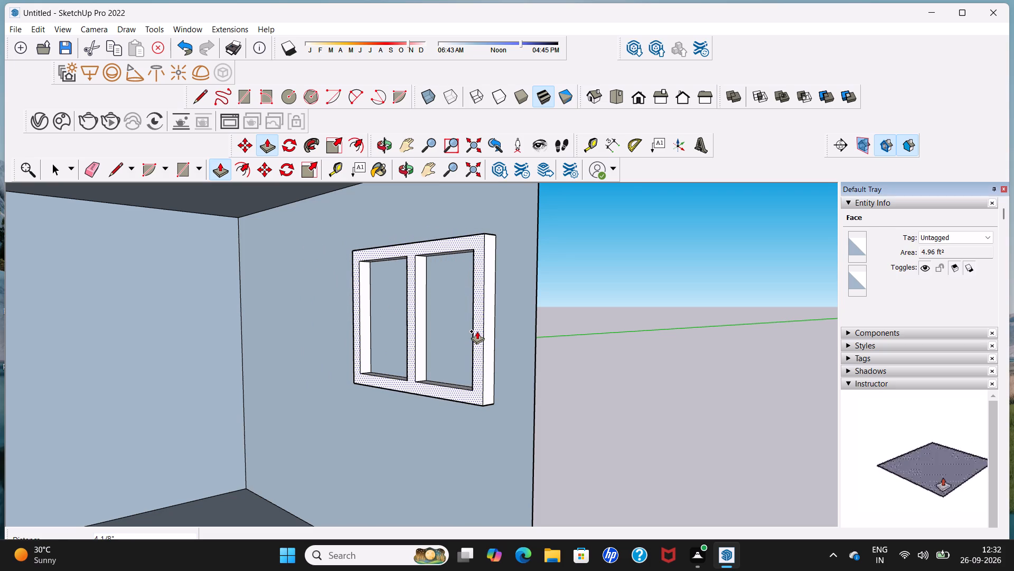
{"action": "key", "text": "space"}
Draw a door rectangle about 4' 6" wide by 8' 6" high on the back wall beside the window, starting at the floor edge.
{"action": "middle_click_drag", "start_coordinate": [447, 353], "coordinate": [608, 357]}
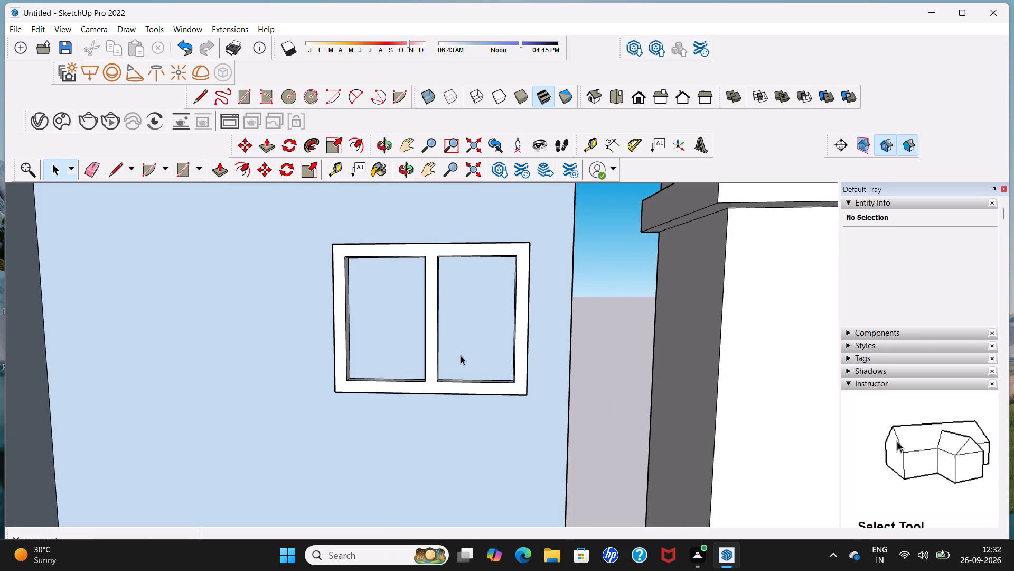
{"action": "scroll", "coordinate": [461, 355], "scroll_direction": "down", "scroll_amount": 7}
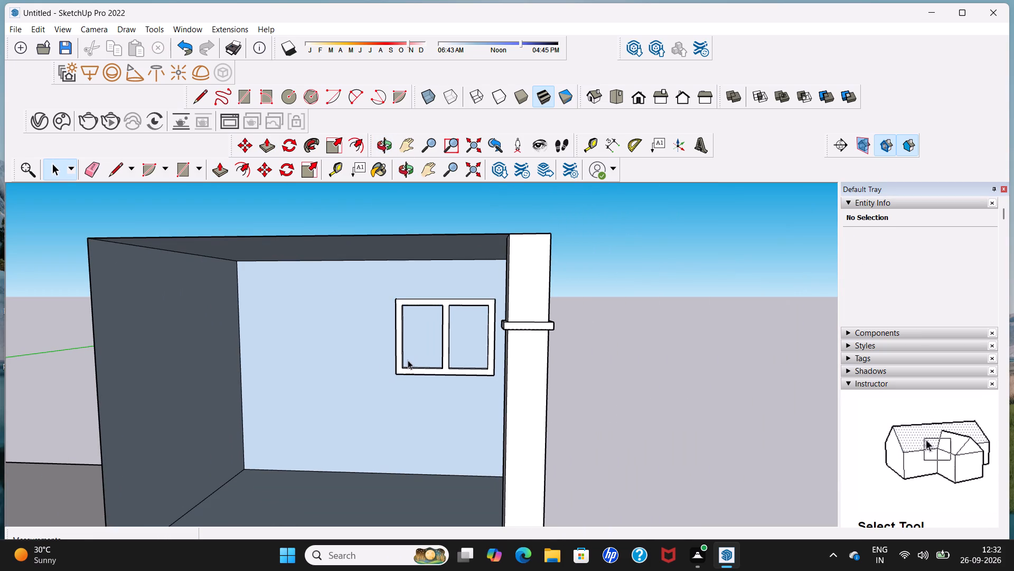
{"action": "middle_click_drag", "start_coordinate": [409, 360], "coordinate": [576, 352], "text": "shift"}
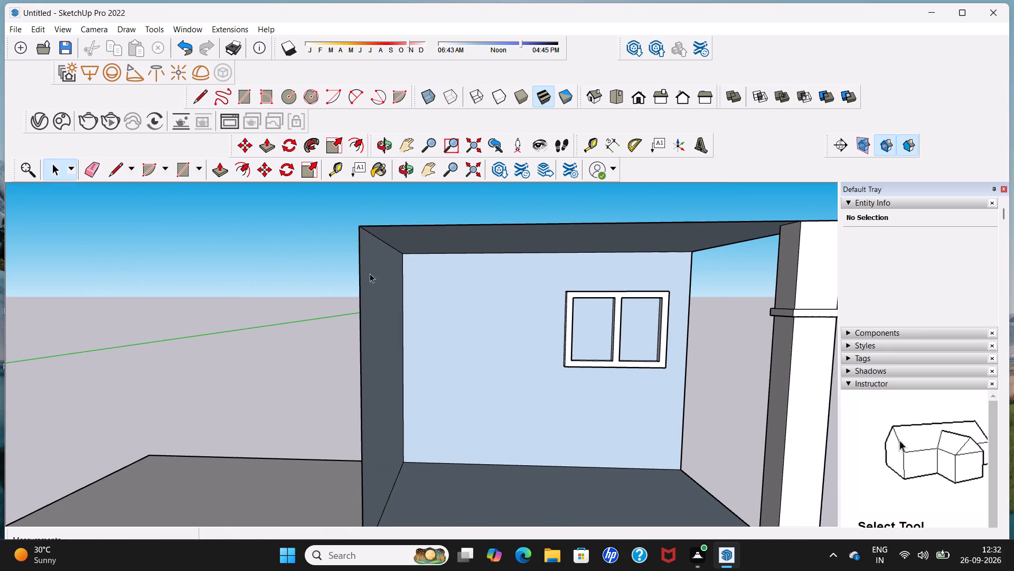
{"action": "left_click", "coordinate": [245, 103]}
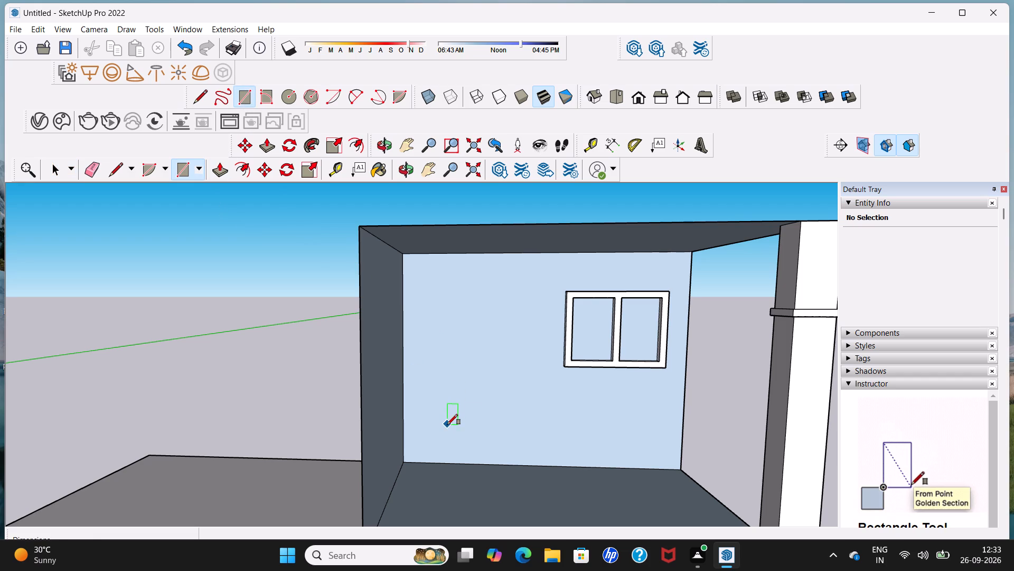
{"action": "left_click", "coordinate": [442, 462]}
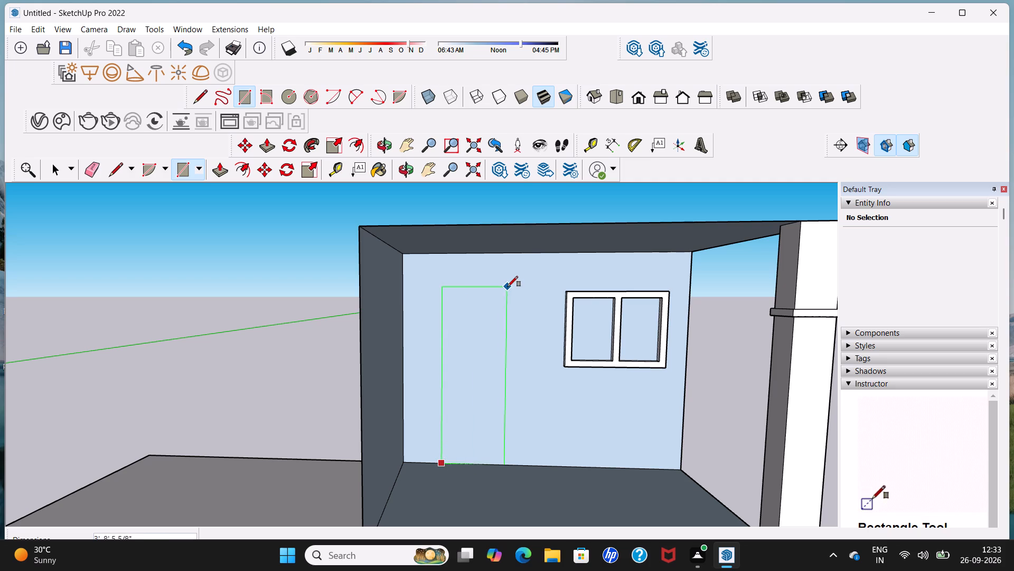
{"action": "left_click", "coordinate": [540, 286]}
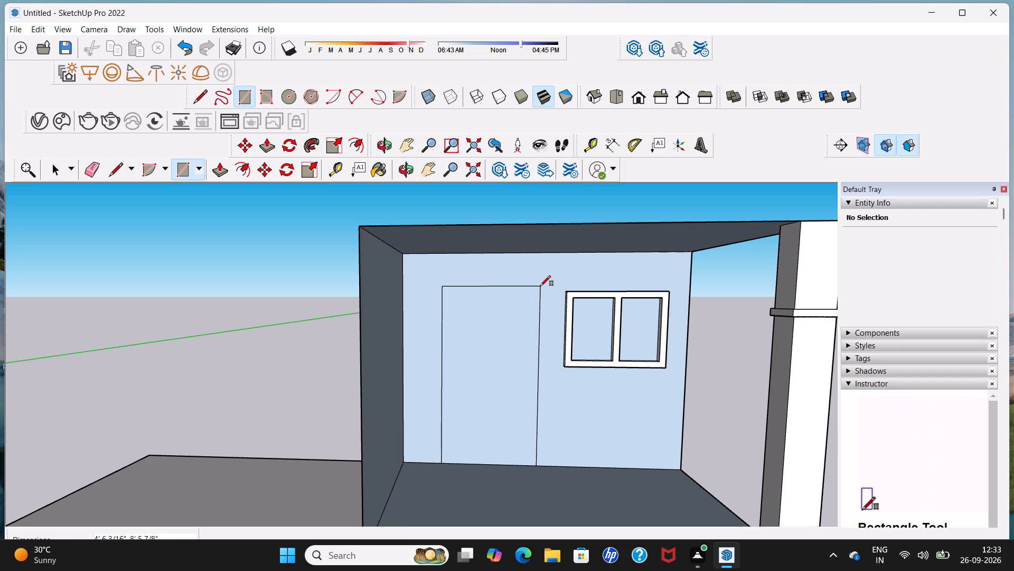
{"action": "key", "text": "space"}
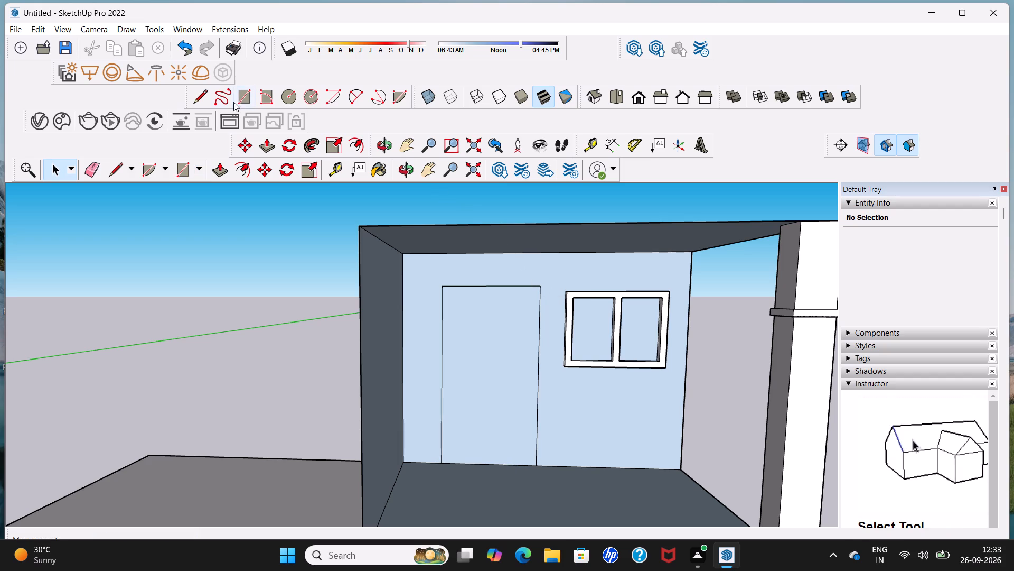
Offset the door rectangle's side and top edges outward by about 3 5/8" to form a frame border.
{"action": "left_click", "coordinate": [355, 140]}
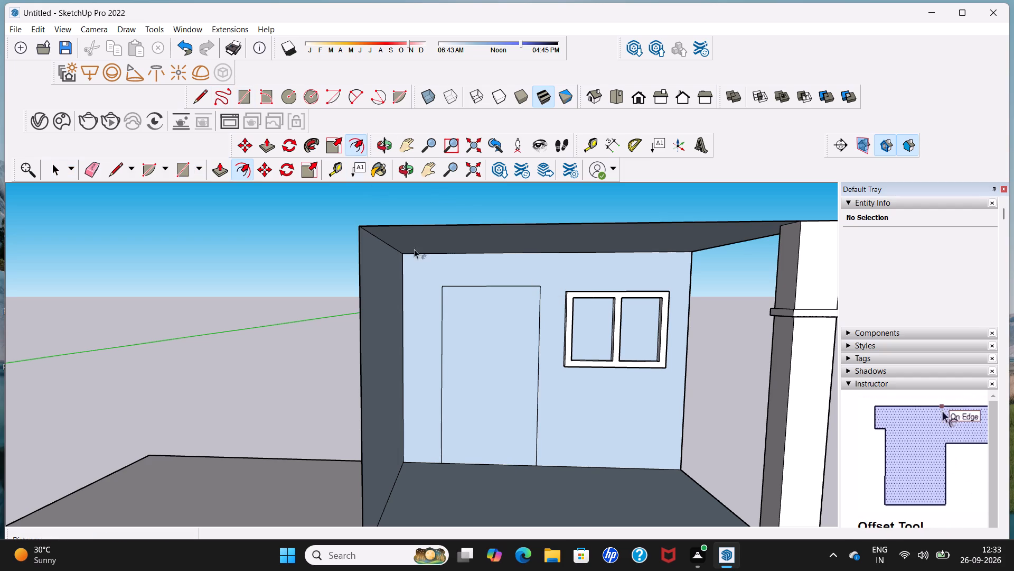
{"action": "left_click", "coordinate": [464, 317]}
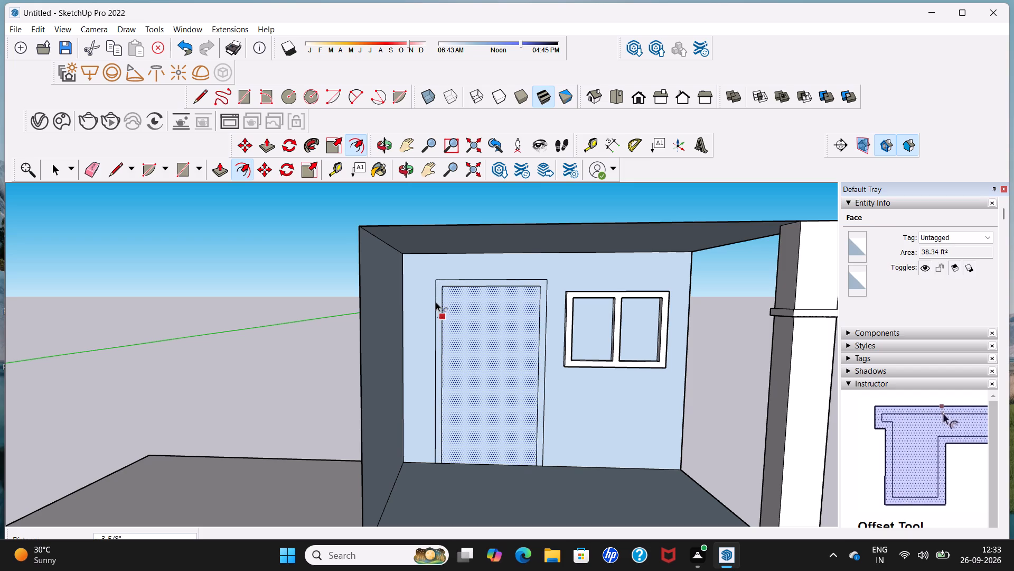
{"action": "left_click", "coordinate": [436, 302]}
{"action": "key", "text": "space"}
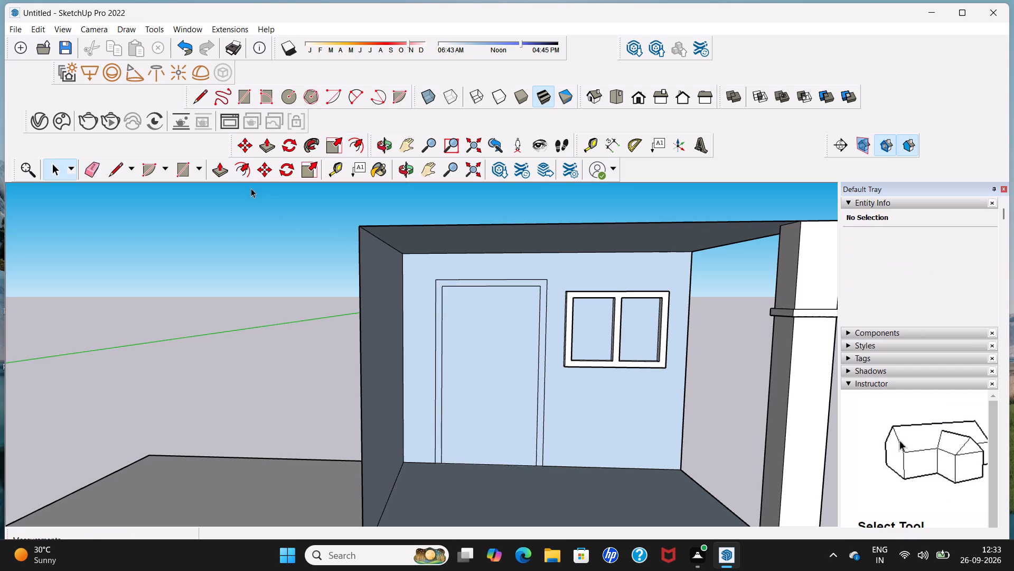
Push/Pull the door frame face out from the back wall by about 2".
{"action": "left_click", "coordinate": [223, 171]}
{"action": "middle_click_drag", "start_coordinate": [436, 284], "coordinate": [442, 202]}
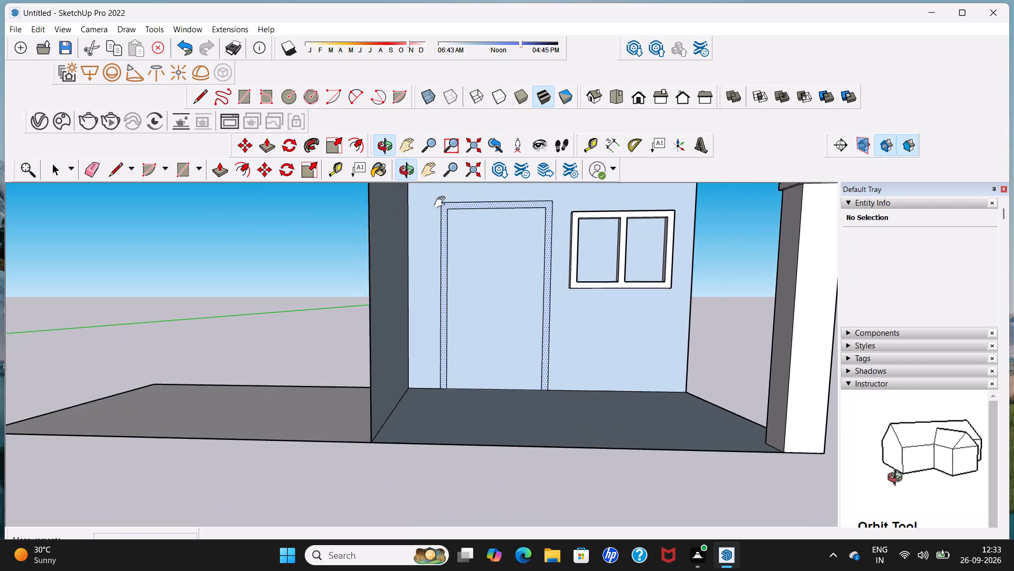
{"action": "middle_click_drag", "start_coordinate": [442, 202], "coordinate": [443, 200]}
{"action": "scroll", "coordinate": [450, 237], "scroll_direction": "up", "scroll_amount": 2}
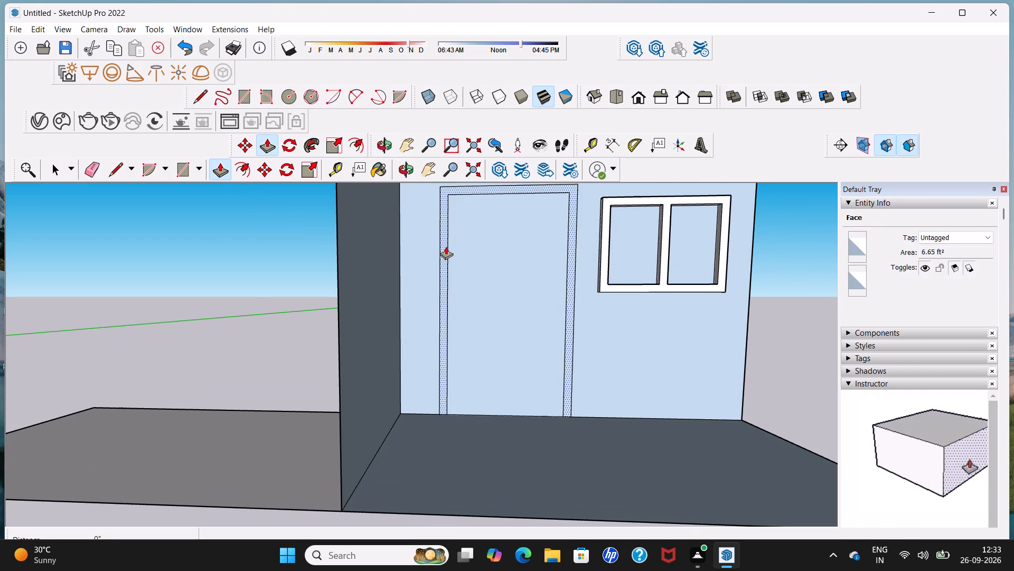
{"action": "left_click", "coordinate": [446, 246]}
{"action": "middle_click_drag", "start_coordinate": [443, 251], "coordinate": [442, 251]}
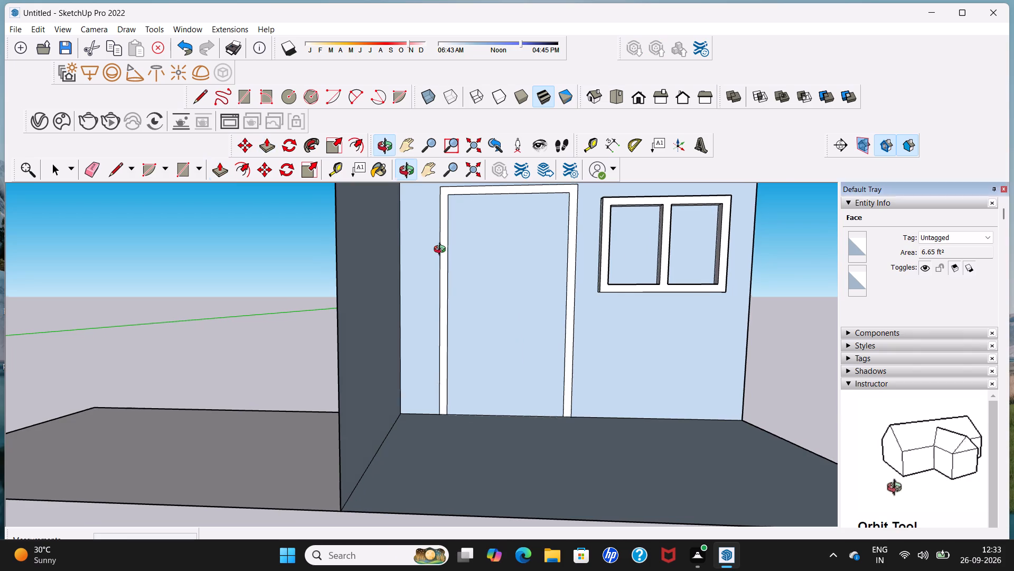
{"action": "middle_click_drag", "start_coordinate": [442, 251], "coordinate": [296, 253]}
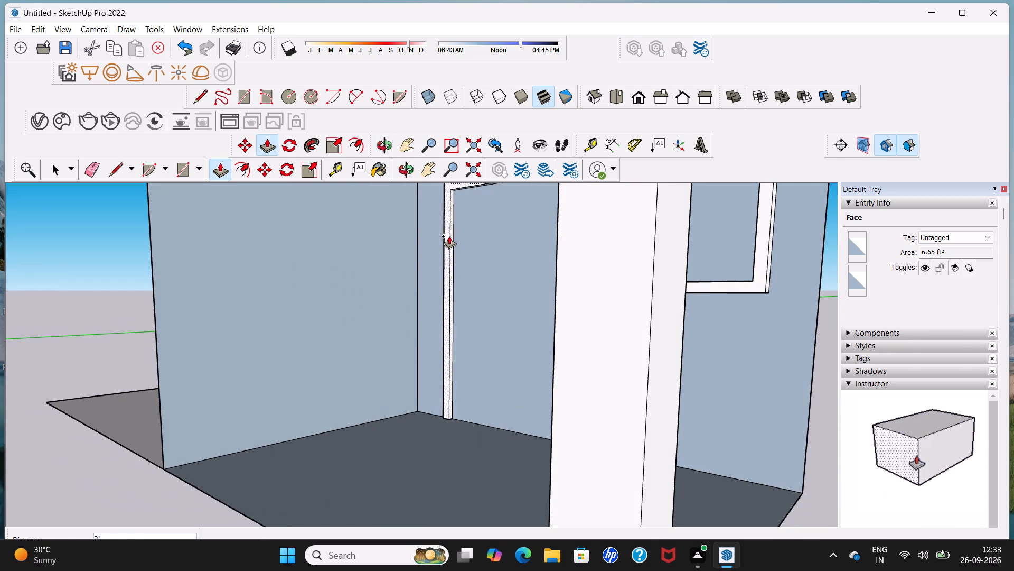
{"action": "left_click", "coordinate": [449, 236]}
{"action": "key", "text": "space"}
Draw a vertical line about 8' 5 7/8" long near the door's middle, from the frame's inner top edge to the floor edge.
{"action": "middle_click_drag", "start_coordinate": [449, 236], "coordinate": [546, 248]}
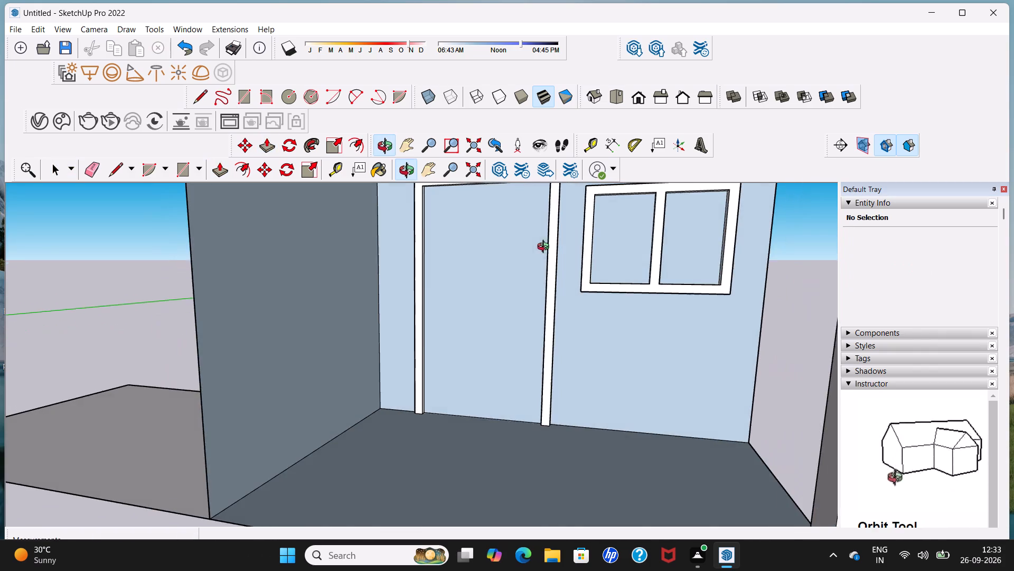
{"action": "middle_click_drag", "start_coordinate": [546, 248], "coordinate": [546, 248]}
{"action": "scroll", "coordinate": [543, 242], "scroll_direction": "down", "scroll_amount": 6}
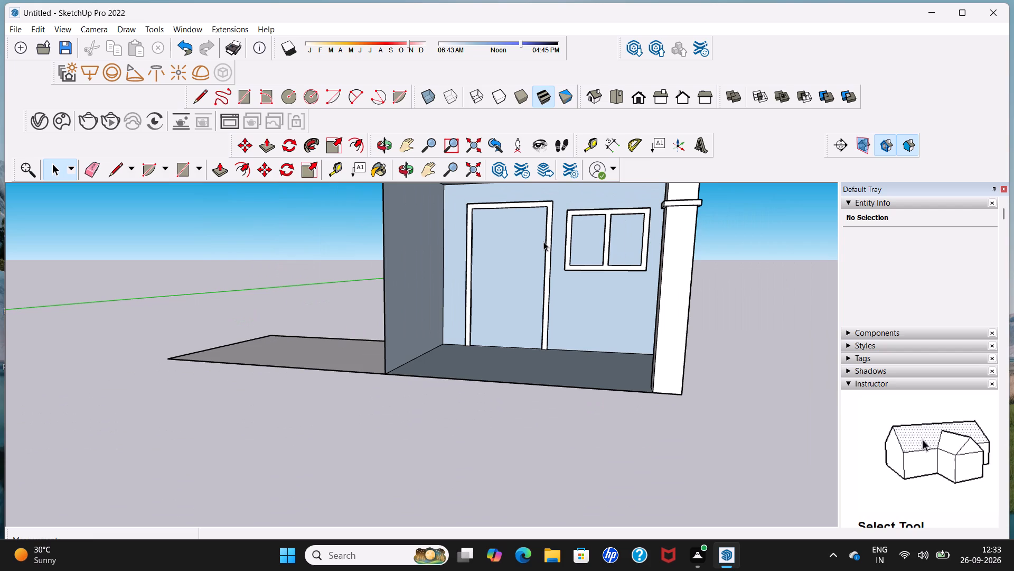
{"action": "middle_click_drag", "start_coordinate": [543, 240], "coordinate": [544, 202]}
{"action": "scroll", "coordinate": [544, 202], "scroll_direction": "up", "scroll_amount": 3}
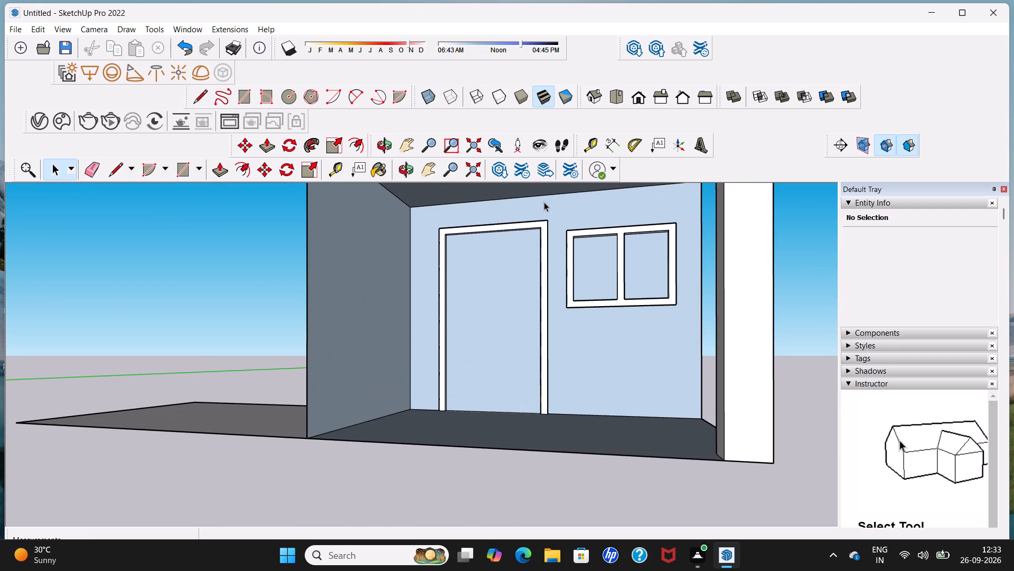
{"action": "left_click", "coordinate": [204, 97]}
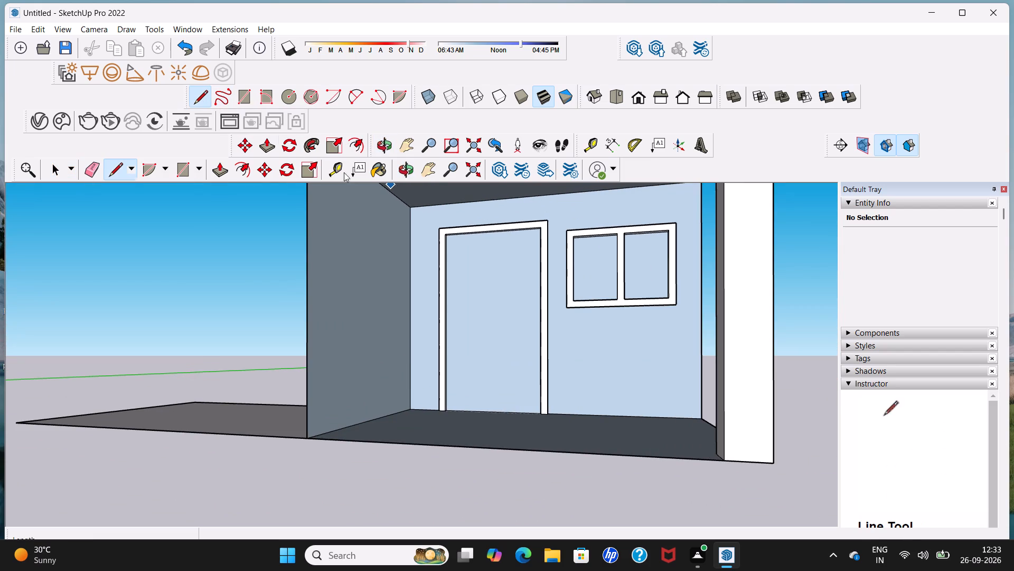
{"action": "middle_click_drag", "start_coordinate": [494, 271], "coordinate": [495, 236]}
{"action": "scroll", "coordinate": [495, 236], "scroll_direction": "up", "scroll_amount": 6}
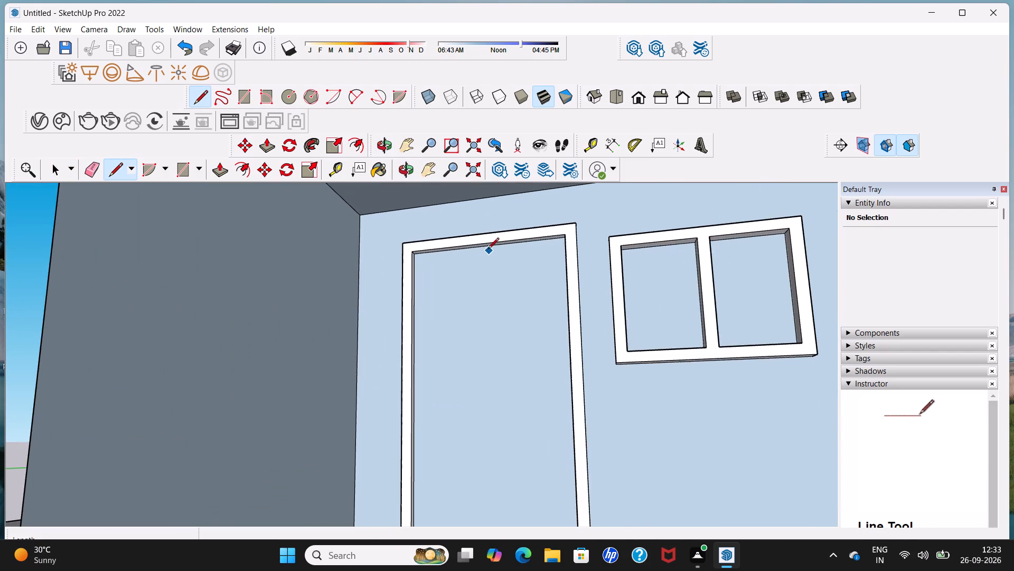
{"action": "scroll", "coordinate": [488, 250], "scroll_direction": "up", "scroll_amount": 3}
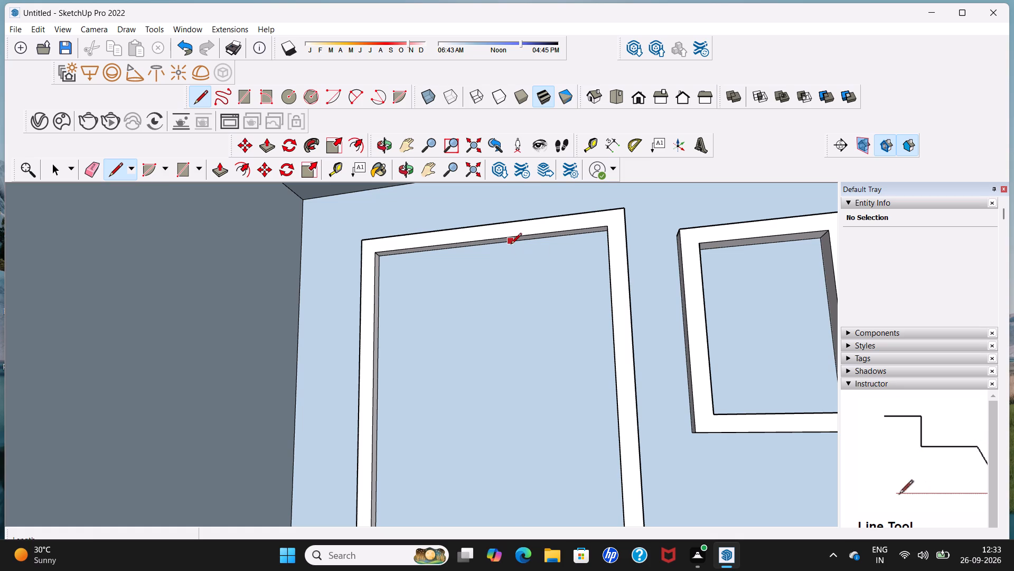
{"action": "left_click", "coordinate": [511, 245]}
{"action": "scroll", "coordinate": [511, 343], "scroll_direction": "down", "scroll_amount": 13}
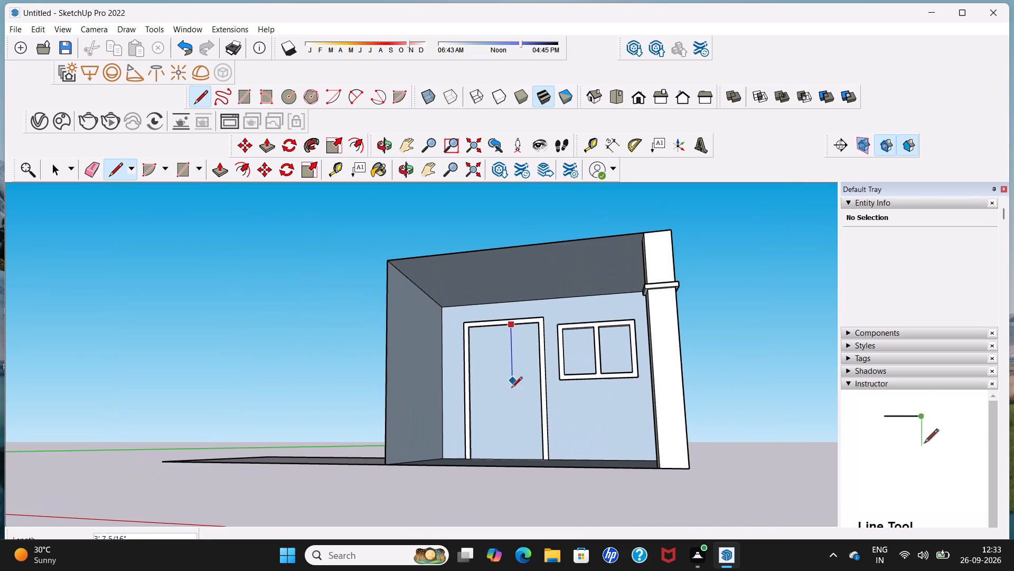
{"action": "scroll", "coordinate": [517, 457], "scroll_direction": "up", "scroll_amount": 5}
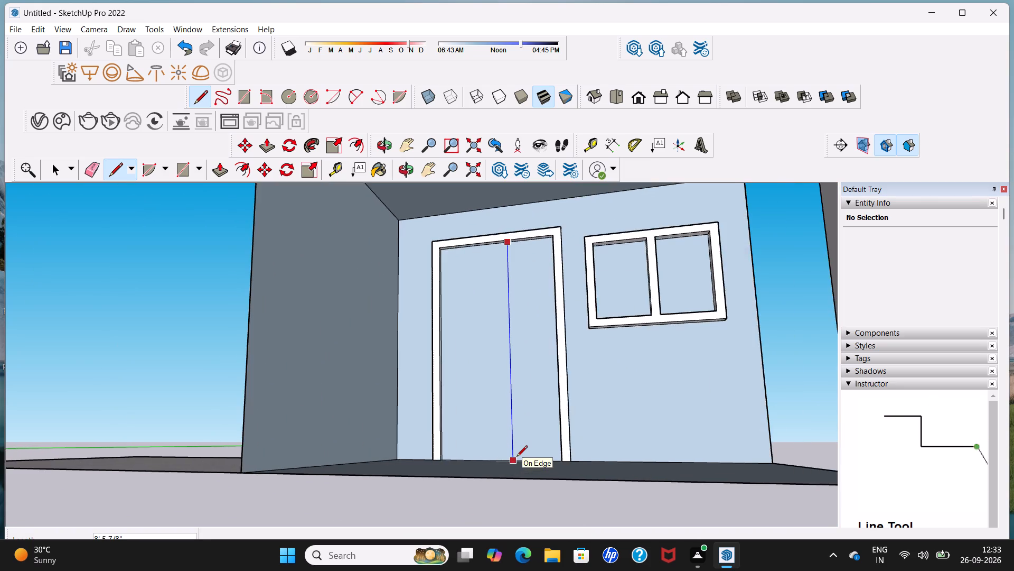
{"action": "scroll", "coordinate": [517, 457], "scroll_direction": "up", "scroll_amount": 5}
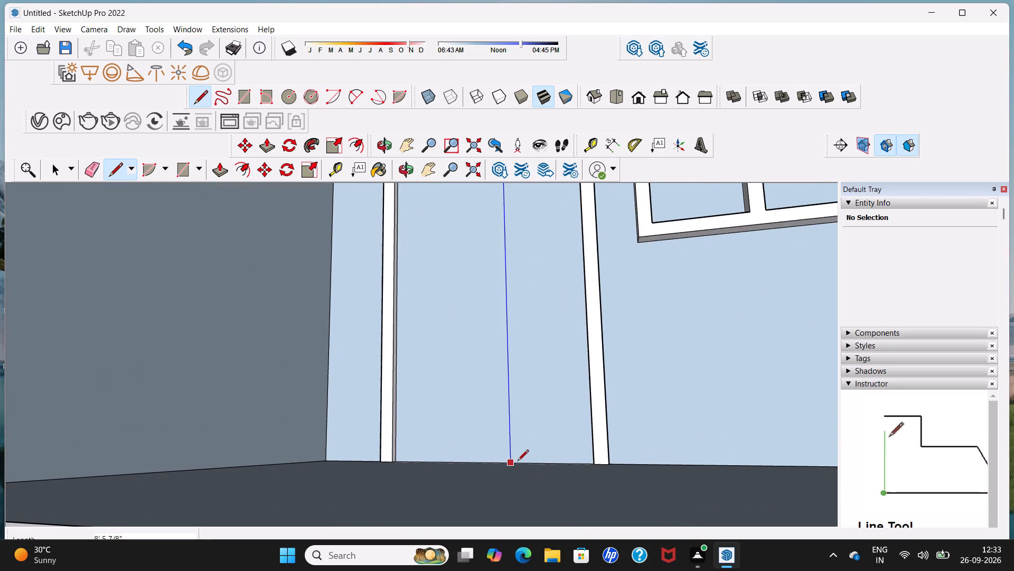
{"action": "left_click", "coordinate": [518, 462]}
Draw a second vertical line about 8' 5 7/8" long just beside the first, on the window side, down to the floor edge.
{"action": "scroll", "coordinate": [518, 462], "scroll_direction": "down", "scroll_amount": 6}
{"action": "scroll", "coordinate": [524, 241], "scroll_direction": "up", "scroll_amount": 3}
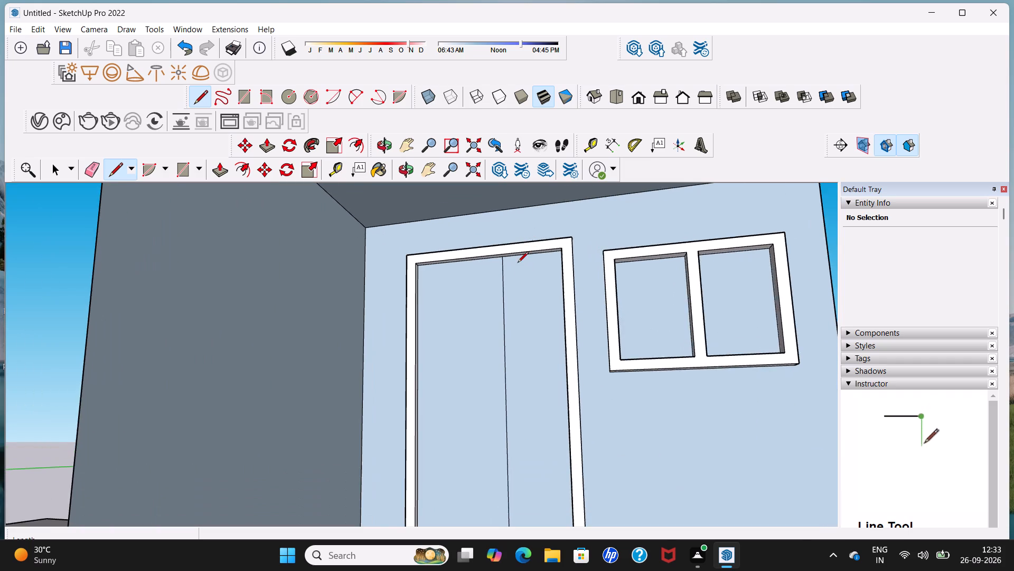
{"action": "scroll", "coordinate": [518, 263], "scroll_direction": "up", "scroll_amount": 9}
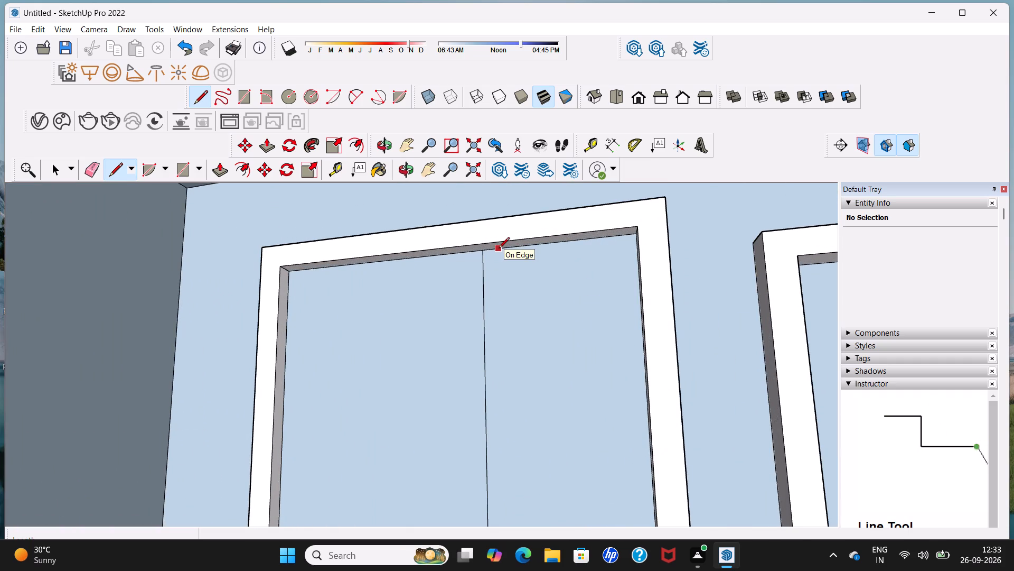
{"action": "left_click", "coordinate": [497, 250]}
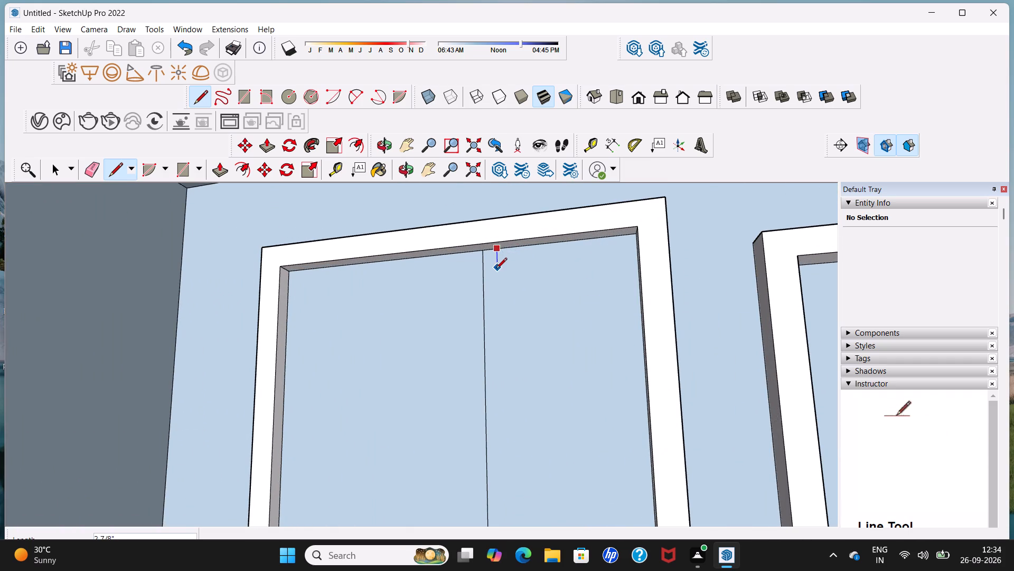
{"action": "scroll", "coordinate": [497, 275], "scroll_direction": "down", "scroll_amount": 14}
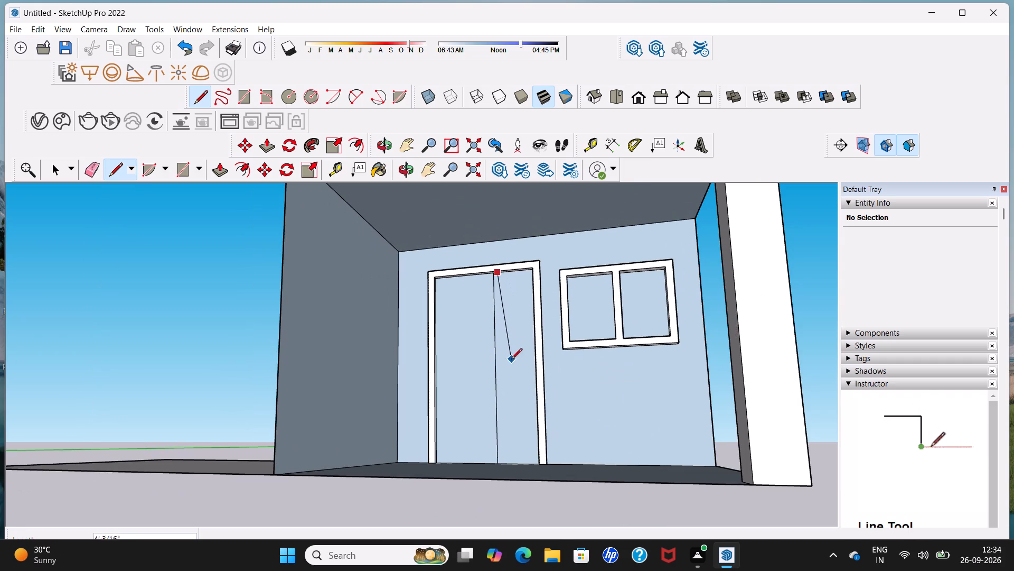
{"action": "scroll", "coordinate": [509, 451], "scroll_direction": "up", "scroll_amount": 4}
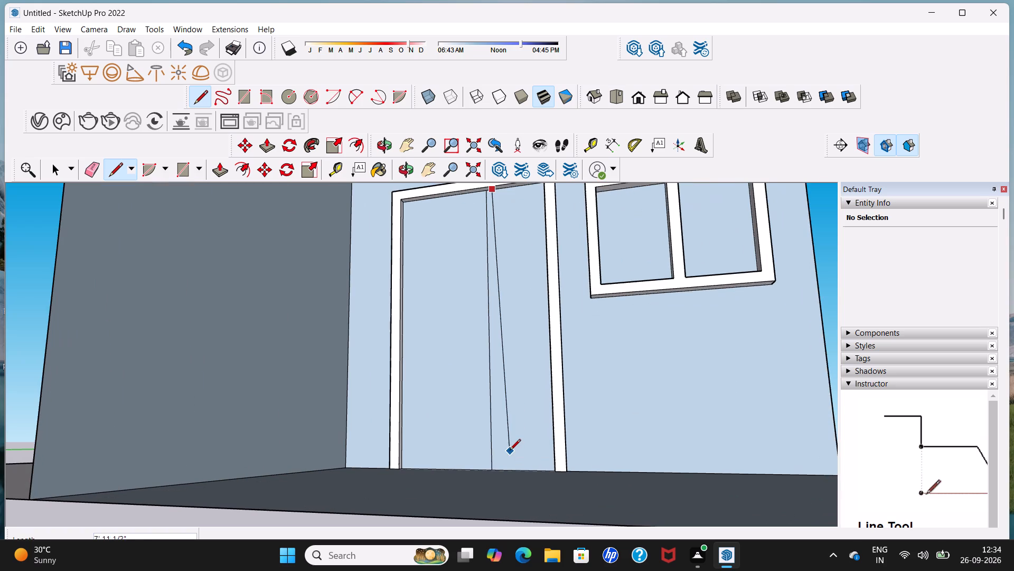
{"action": "left_click", "coordinate": [504, 468]}
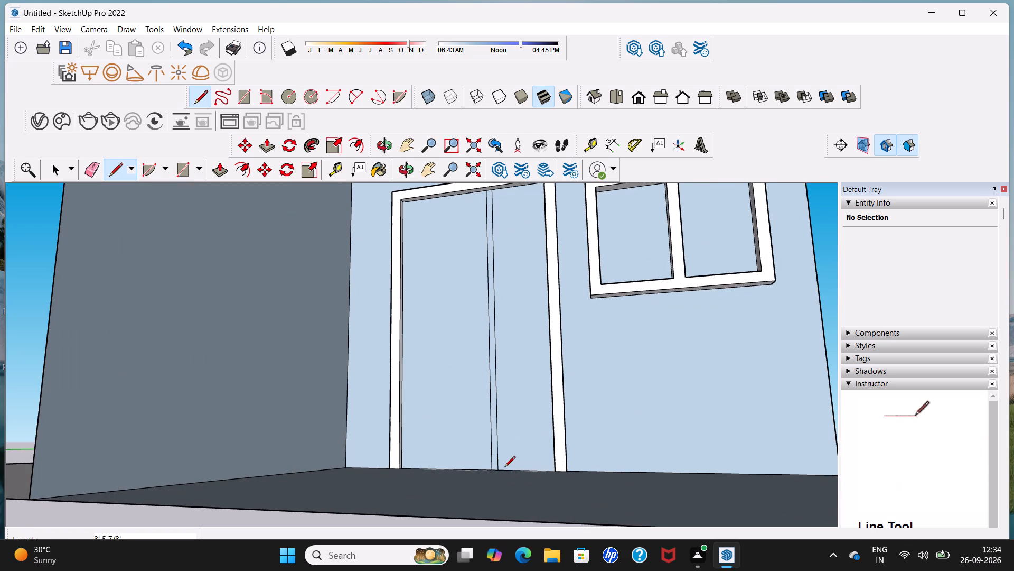
{"action": "key", "text": "space"}
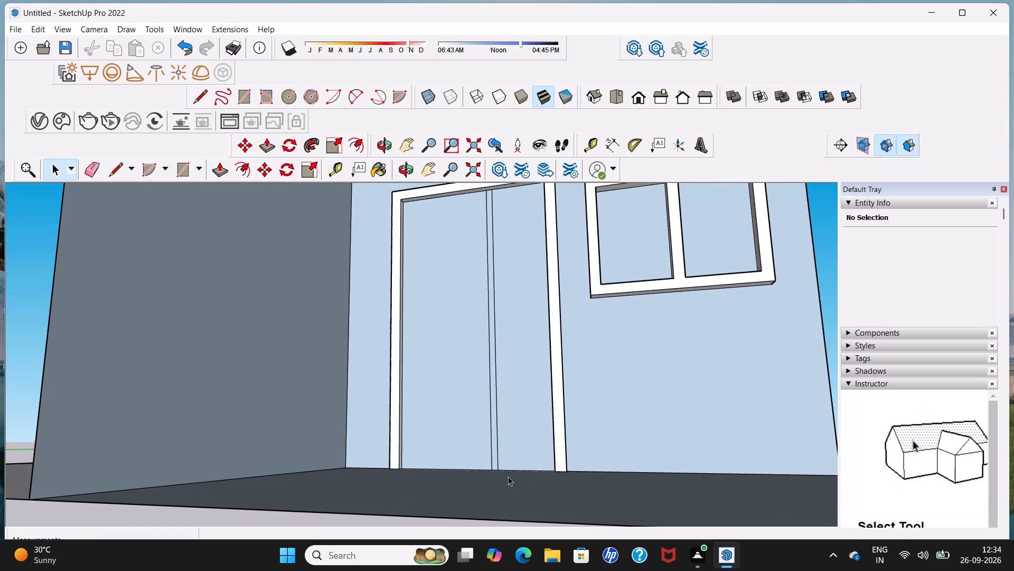
Draw a line about 5' 1 7/16" long along the floor edge across the door strip projecting below the floor.
{"action": "scroll", "coordinate": [508, 476], "scroll_direction": "down", "scroll_amount": 3}
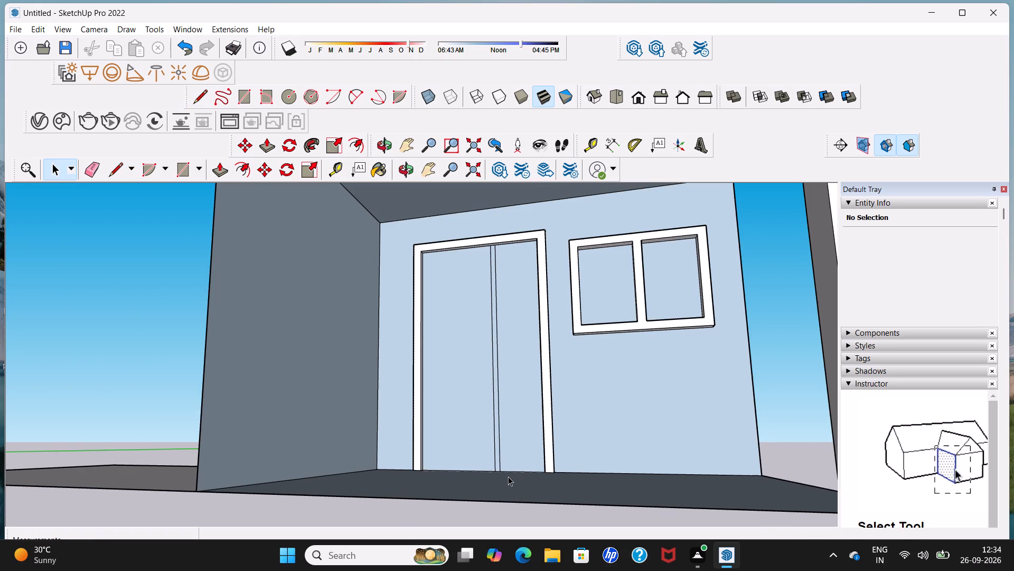
{"action": "middle_click_drag", "start_coordinate": [508, 476], "coordinate": [471, 358], "text": "shift"}
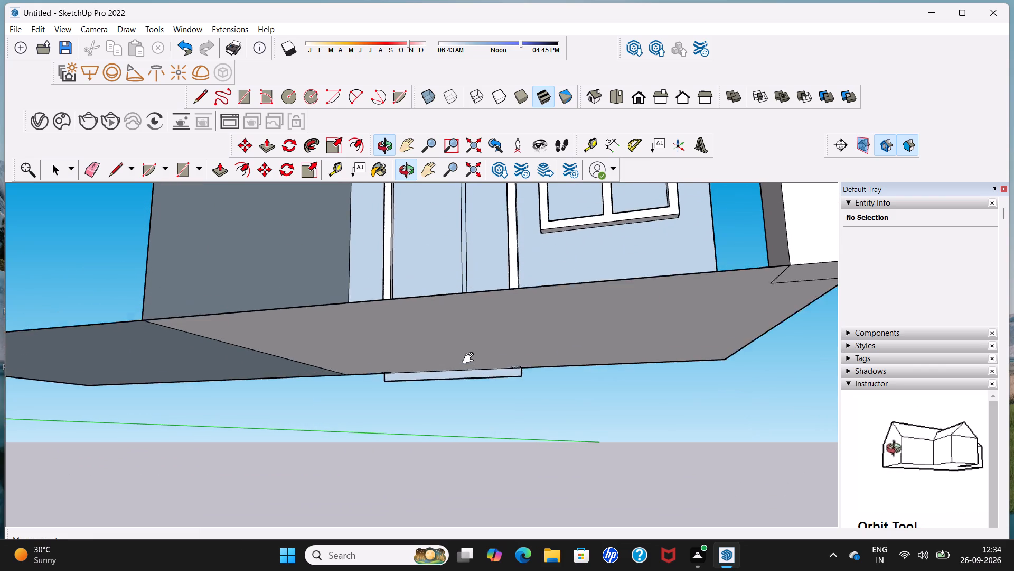
{"action": "middle_click_drag", "start_coordinate": [471, 358], "coordinate": [471, 369], "text": "shift"}
{"action": "scroll", "coordinate": [471, 396], "scroll_direction": "up", "scroll_amount": 6}
{"action": "middle_click_drag", "start_coordinate": [471, 395], "coordinate": [471, 390]}
{"action": "scroll", "coordinate": [471, 385], "scroll_direction": "up", "scroll_amount": 5}
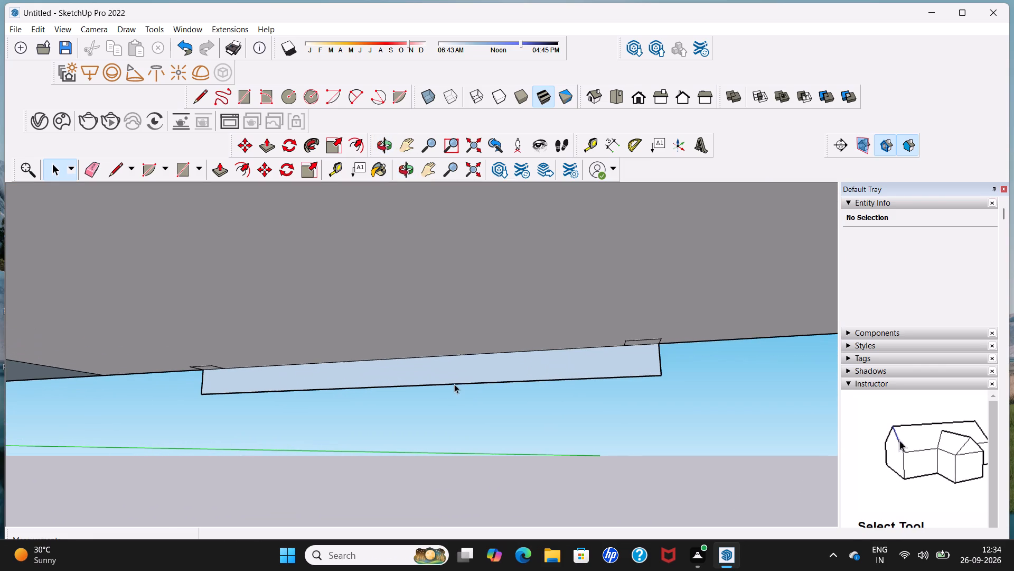
{"action": "left_click_drag", "start_coordinate": [117, 165], "coordinate": [124, 176]}
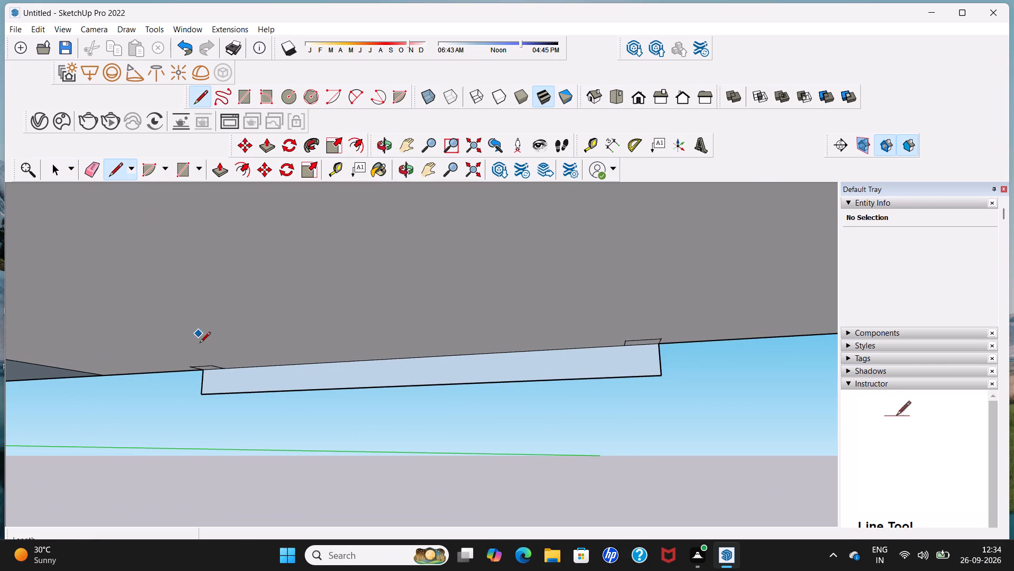
{"action": "left_click", "coordinate": [203, 373]}
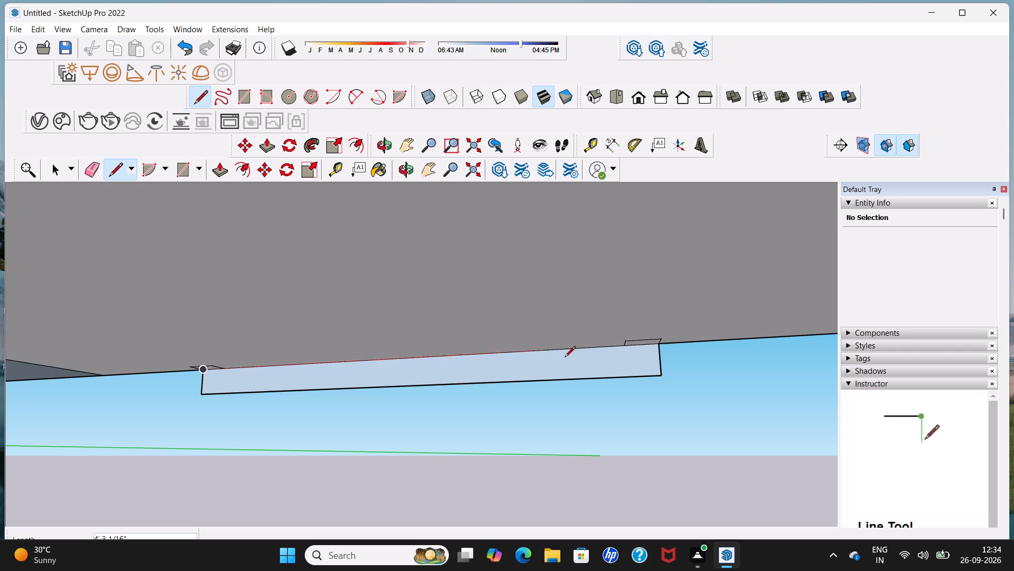
{"action": "left_click", "coordinate": [659, 345]}
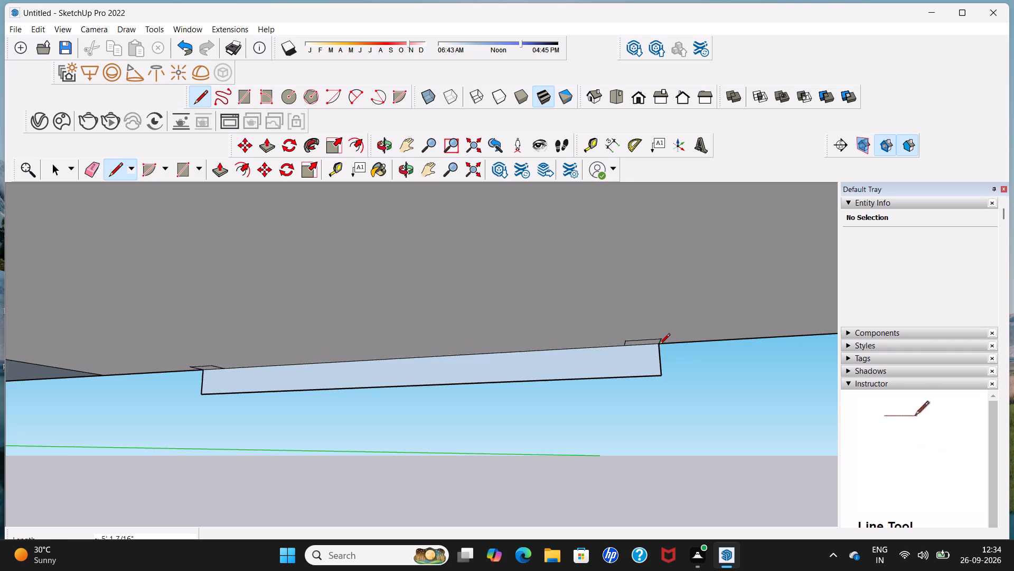
Delete the strip face below the floor under the door, along with its bottom edge and two short side edges.
{"action": "key", "text": "space"}
{"action": "left_click", "coordinate": [634, 365]}
{"action": "key", "text": "Delete"}
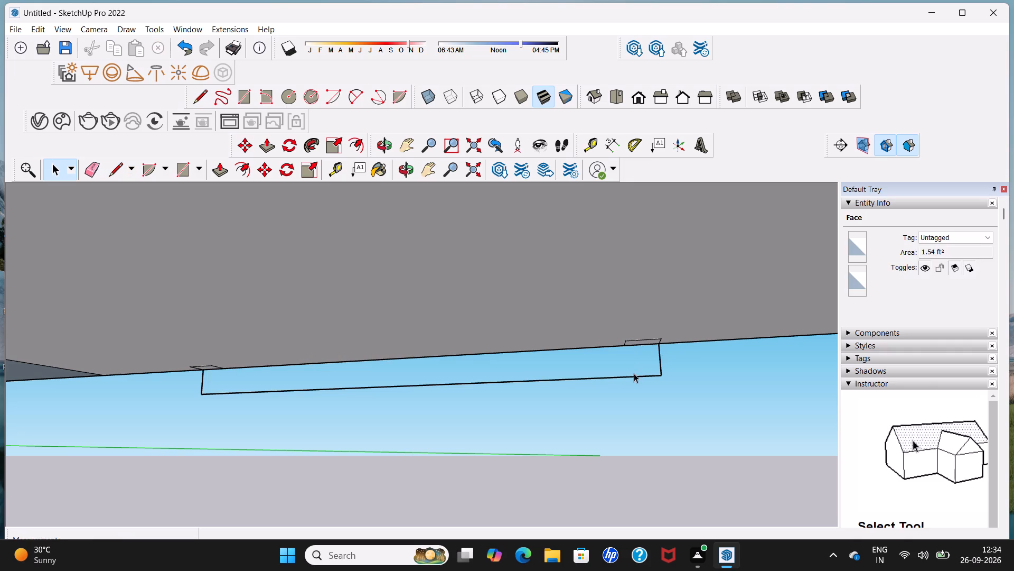
{"action": "left_click", "coordinate": [634, 376]}
{"action": "key", "text": "Delete"}
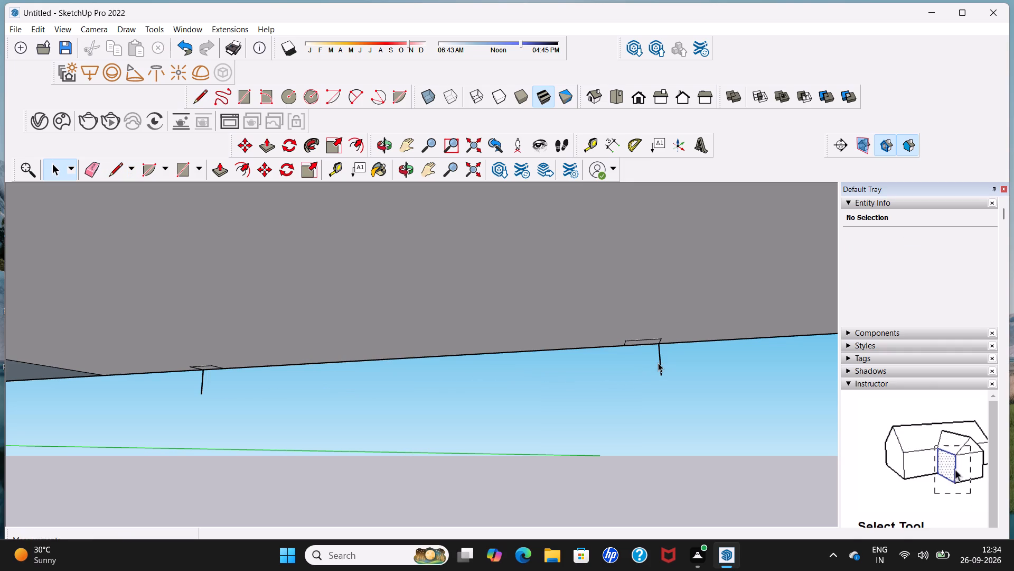
{"action": "left_click", "coordinate": [660, 362]}
{"action": "key", "text": "Delete"}
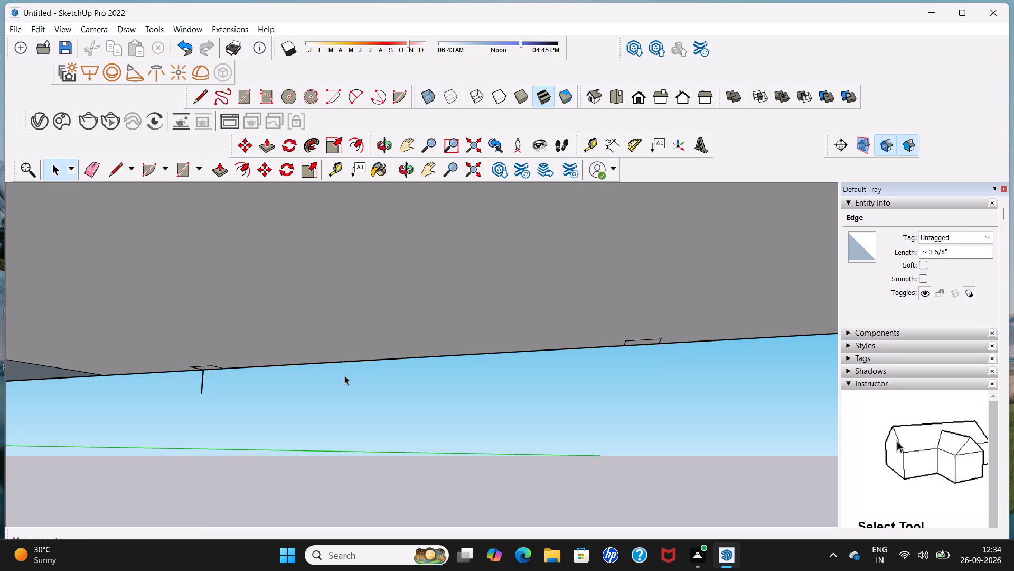
{"action": "left_click", "coordinate": [201, 387]}
{"action": "key", "text": "Delete"}
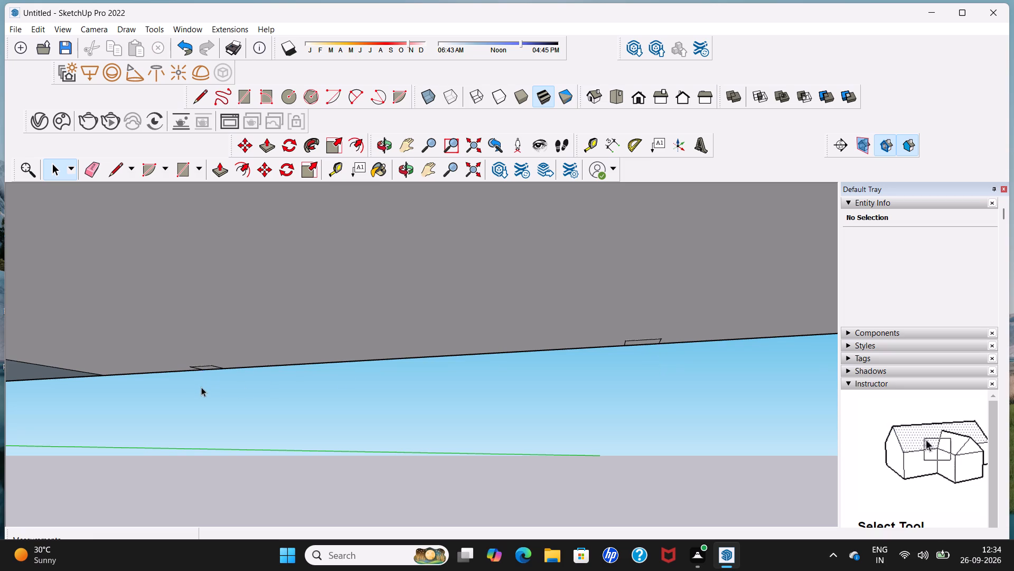
Draw two closely spaced horizontal lines about 2' 8 7/8" long across the door's wider panel, in its upper part, from frame to vertical divider.
{"action": "scroll", "coordinate": [205, 385], "scroll_direction": "down", "scroll_amount": 20}
{"action": "scroll", "coordinate": [205, 385], "scroll_direction": "down", "scroll_amount": 1}
{"action": "middle_click_drag", "start_coordinate": [212, 377], "coordinate": [291, 456]}
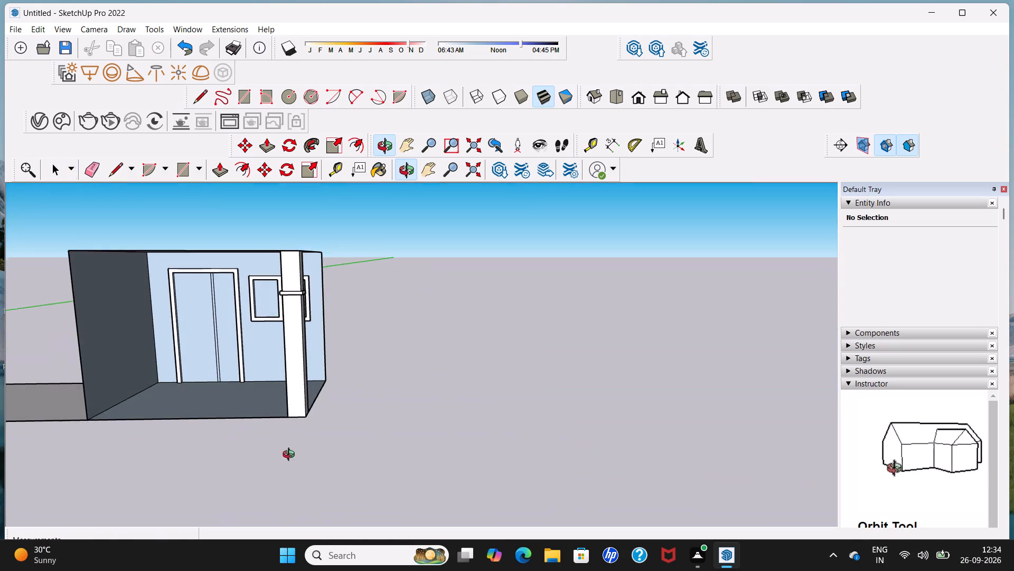
{"action": "middle_click_drag", "start_coordinate": [291, 456], "coordinate": [290, 455]}
{"action": "scroll", "coordinate": [220, 394], "scroll_direction": "up", "scroll_amount": 4}
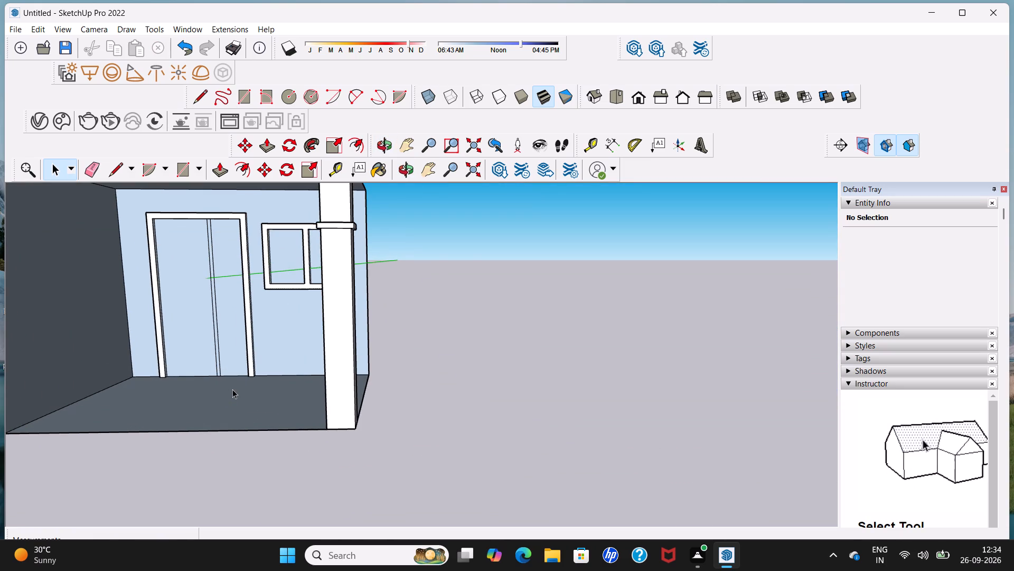
{"action": "middle_click_drag", "start_coordinate": [232, 389], "coordinate": [532, 420]}
{"action": "scroll", "coordinate": [532, 418], "scroll_direction": "down", "scroll_amount": 4}
{"action": "middle_click_drag", "start_coordinate": [532, 418], "coordinate": [484, 407]}
{"action": "scroll", "coordinate": [484, 406], "scroll_direction": "up", "scroll_amount": 5}
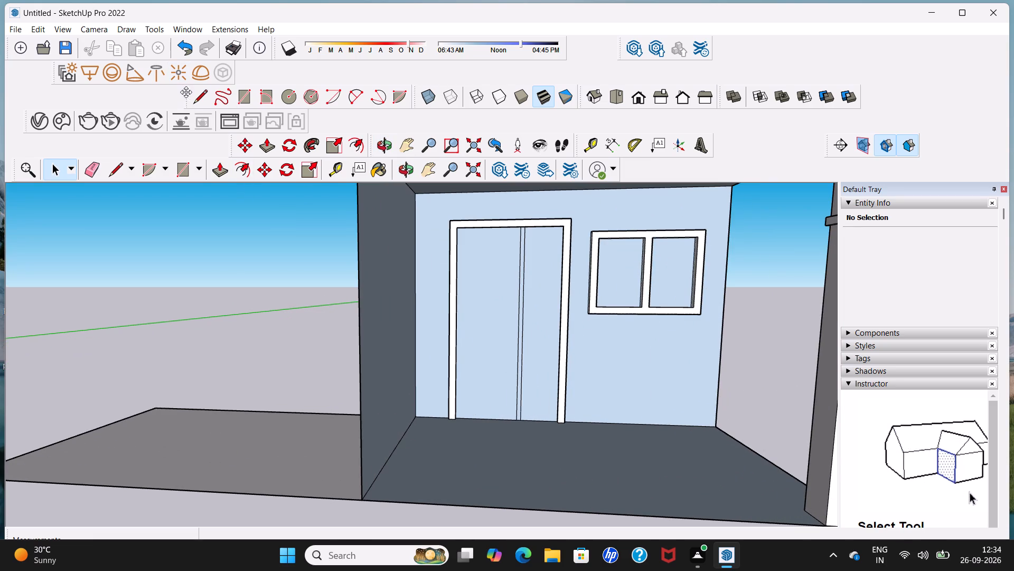
{"action": "left_click", "coordinate": [200, 100]}
{"action": "middle_click_drag", "start_coordinate": [463, 289], "coordinate": [385, 294]}
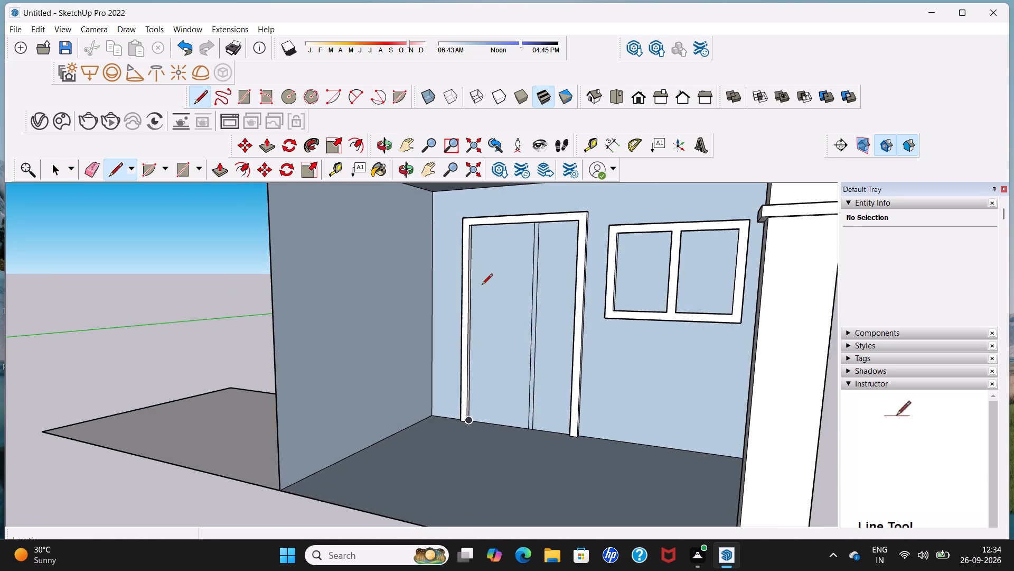
{"action": "scroll", "coordinate": [482, 285], "scroll_direction": "up", "scroll_amount": 8}
{"action": "scroll", "coordinate": [476, 256], "scroll_direction": "down", "scroll_amount": 4}
{"action": "middle_click_drag", "start_coordinate": [476, 256], "coordinate": [476, 257], "text": "shift"}
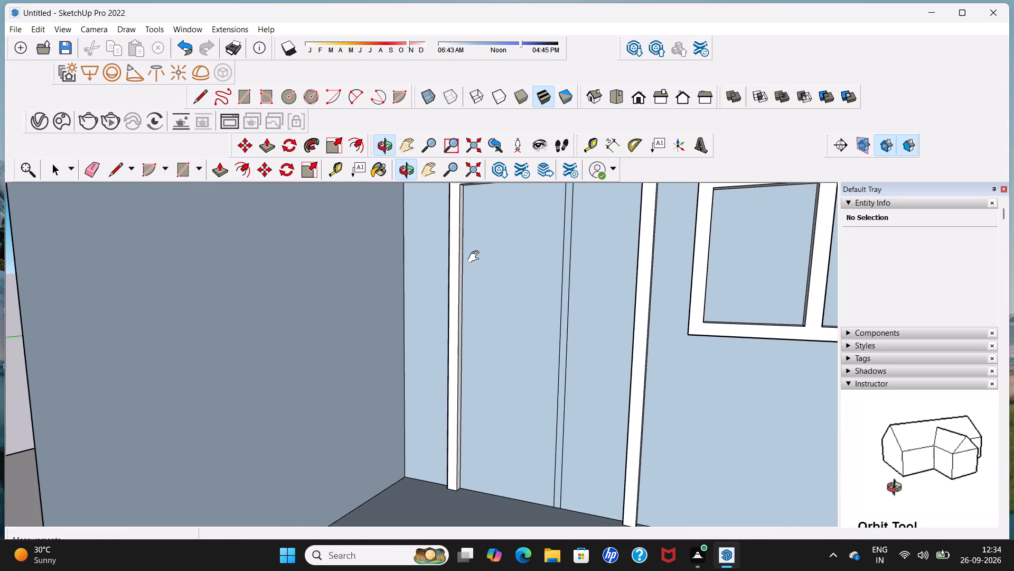
{"action": "middle_click_drag", "start_coordinate": [476, 257], "coordinate": [484, 310], "text": "shift"}
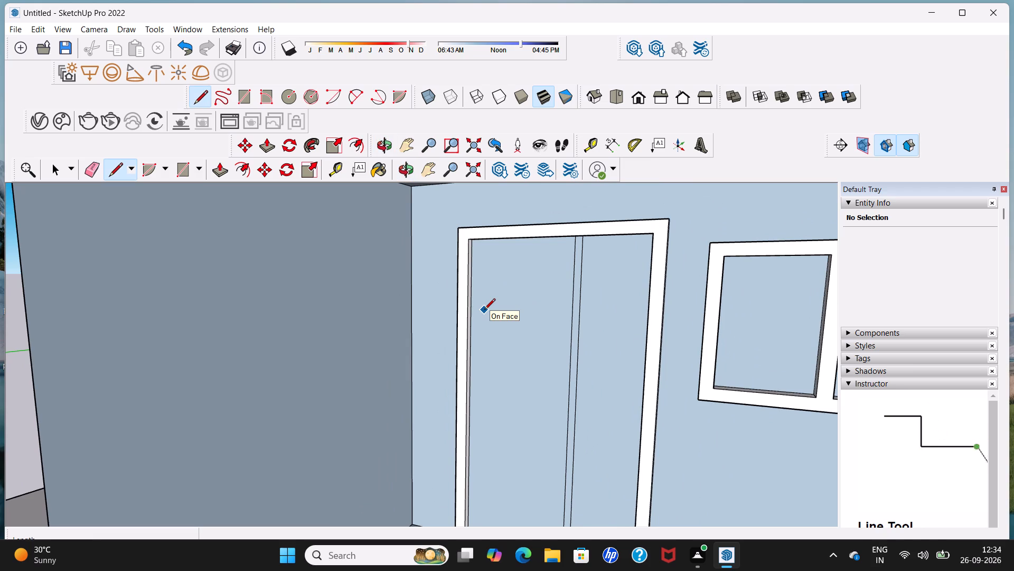
{"action": "scroll", "coordinate": [484, 310], "scroll_direction": "up", "scroll_amount": 3}
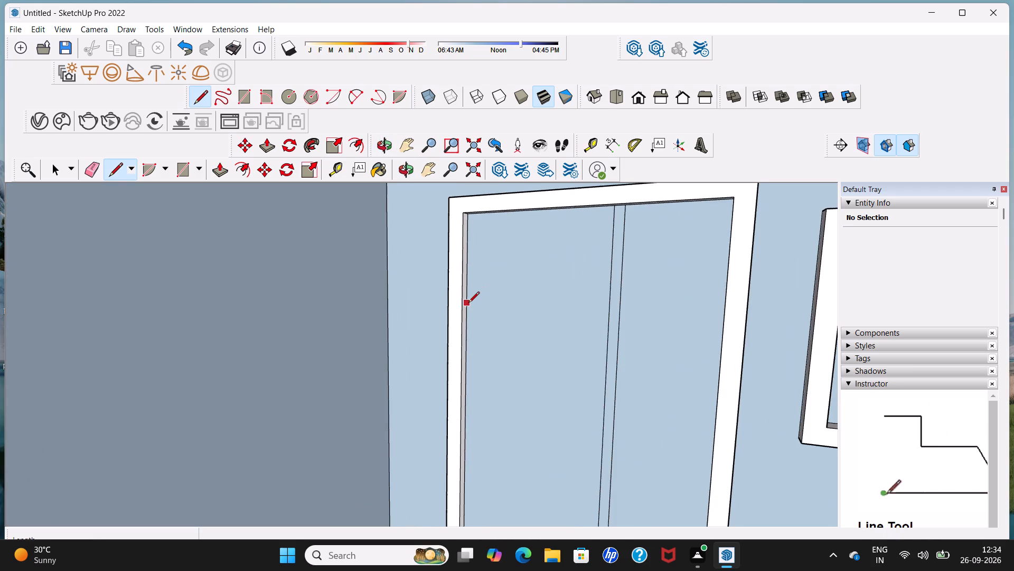
{"action": "left_click", "coordinate": [468, 303]}
{"action": "left_click", "coordinate": [613, 301]}
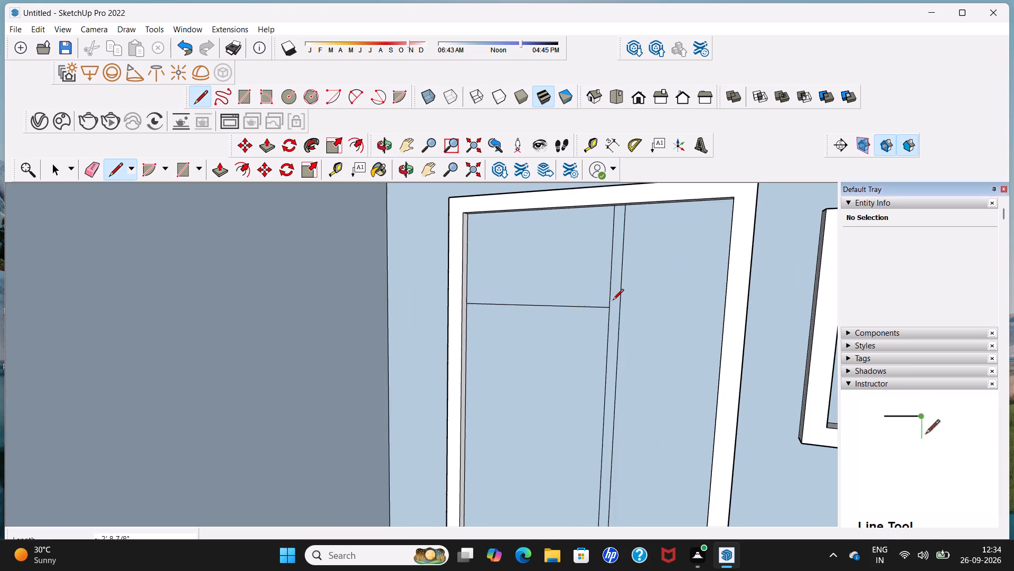
{"action": "scroll", "coordinate": [491, 321], "scroll_direction": "up", "scroll_amount": 4}
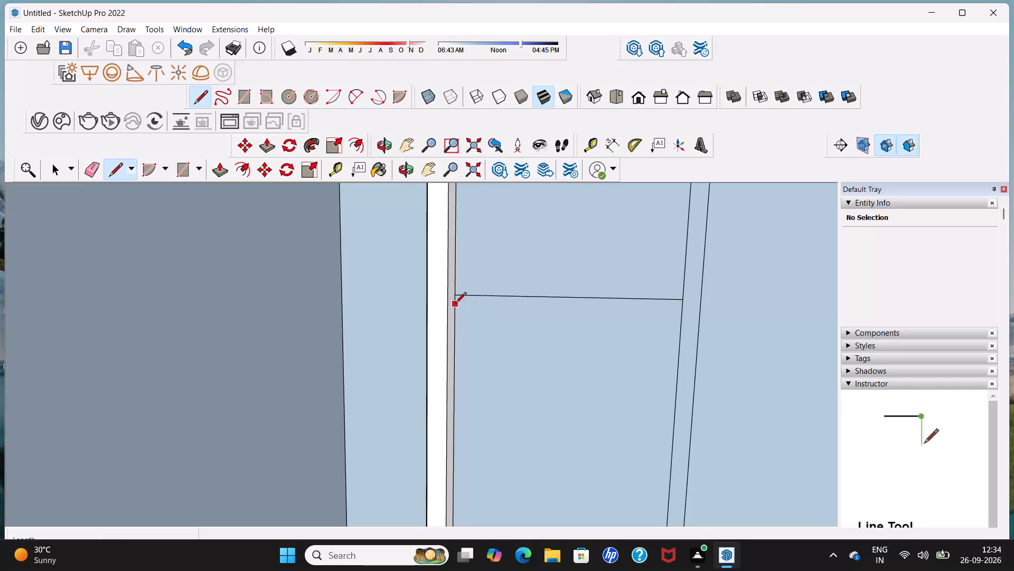
{"action": "left_click", "coordinate": [455, 304]}
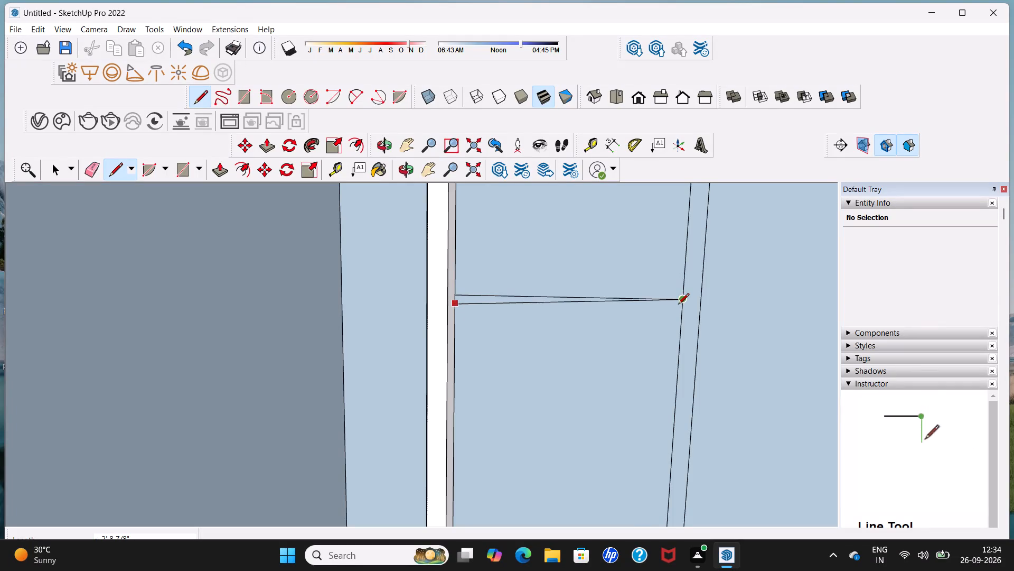
{"action": "left_click", "coordinate": [680, 308]}
Draw another closely spaced pair of horizontal lines about 2' 8 7/8" long across the same door panel, in its lower part.
{"action": "scroll", "coordinate": [680, 308], "scroll_direction": "down", "scroll_amount": 11}
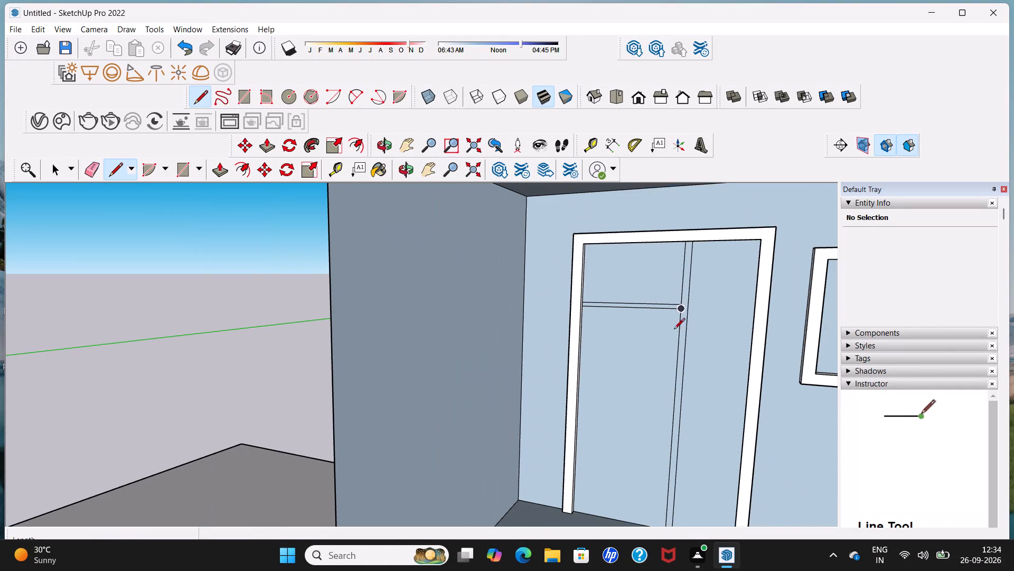
{"action": "middle_click_drag", "start_coordinate": [609, 439], "coordinate": [538, 313], "text": "shift"}
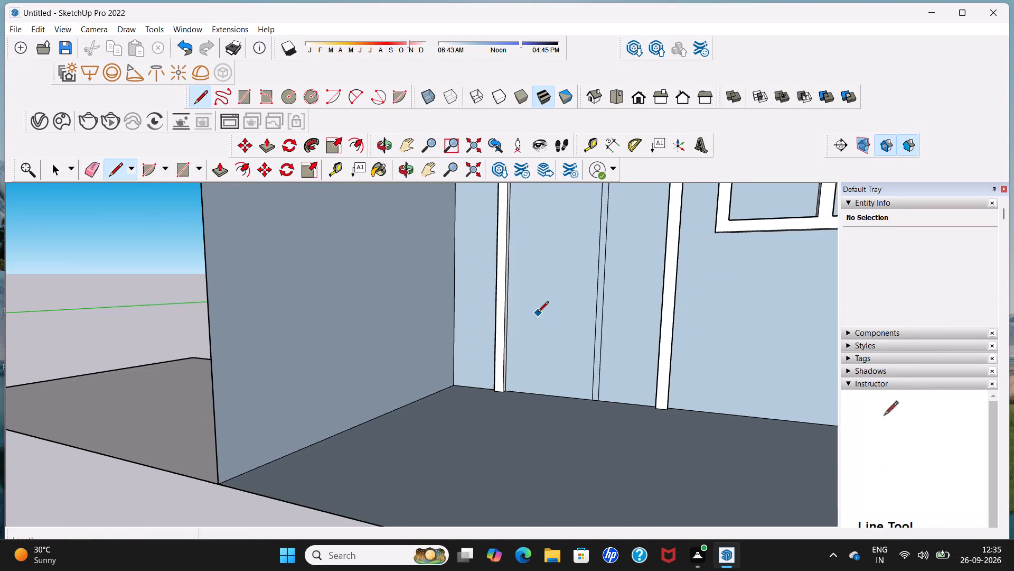
{"action": "middle_click_drag", "start_coordinate": [538, 313], "coordinate": [577, 328]}
{"action": "middle_click_drag", "start_coordinate": [569, 323], "coordinate": [530, 326]}
{"action": "scroll", "coordinate": [522, 316], "scroll_direction": "up", "scroll_amount": 5}
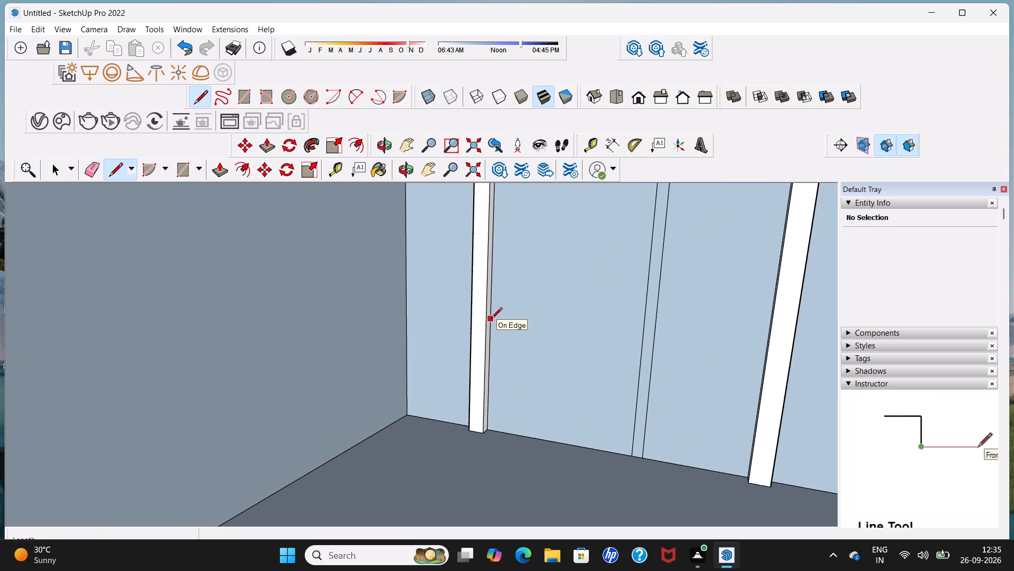
{"action": "scroll", "coordinate": [491, 319], "scroll_direction": "down", "scroll_amount": 11}
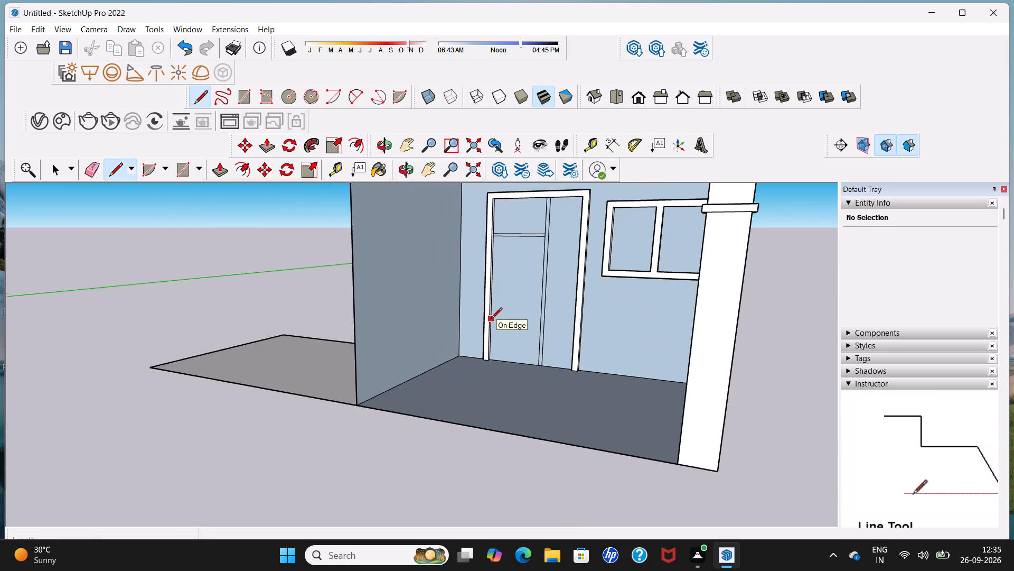
{"action": "scroll", "coordinate": [491, 319], "scroll_direction": "up", "scroll_amount": 11}
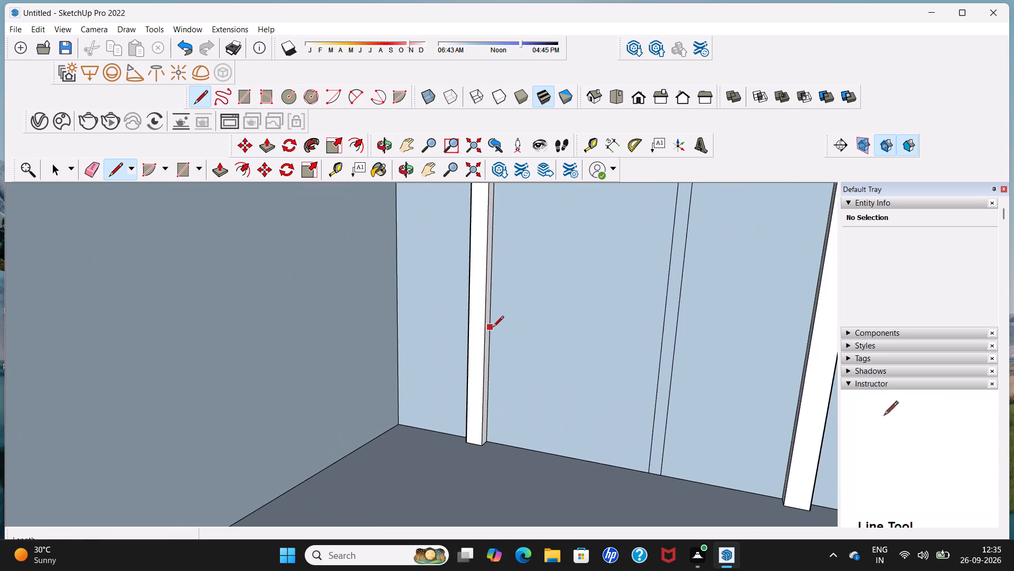
{"action": "left_click", "coordinate": [493, 335]}
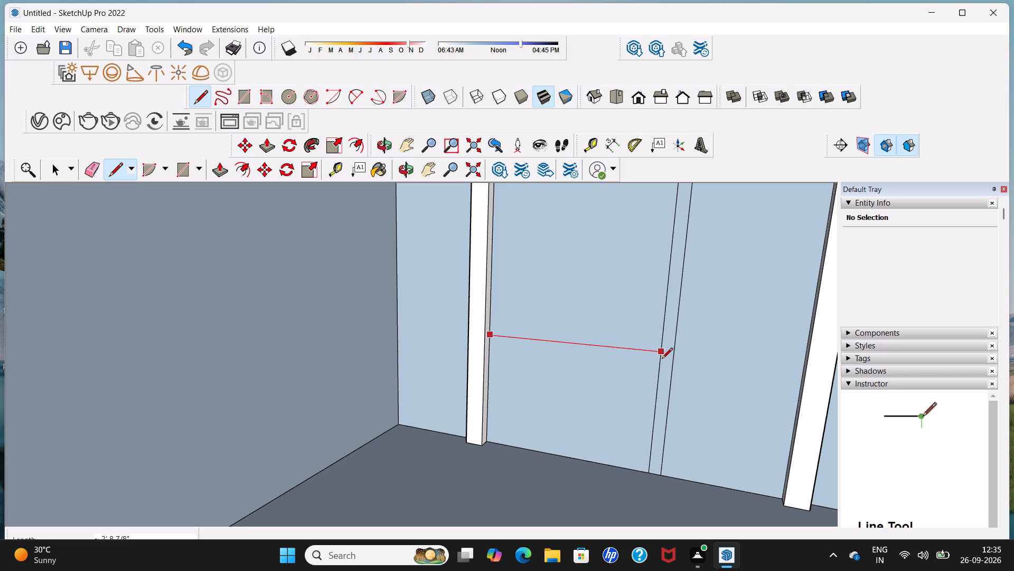
{"action": "left_click", "coordinate": [663, 357]}
{"action": "scroll", "coordinate": [504, 349], "scroll_direction": "up", "scroll_amount": 3}
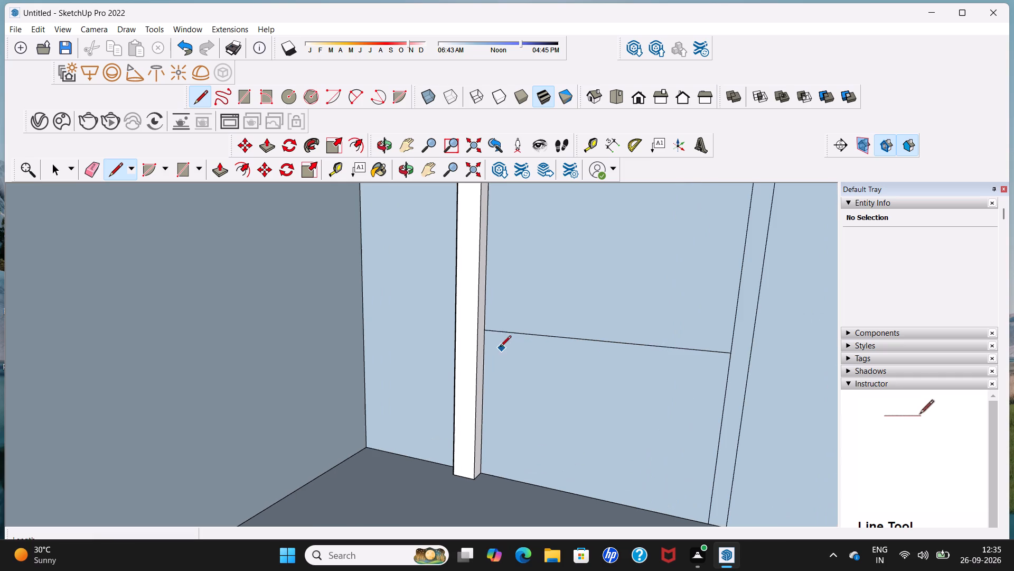
{"action": "left_click", "coordinate": [486, 342]}
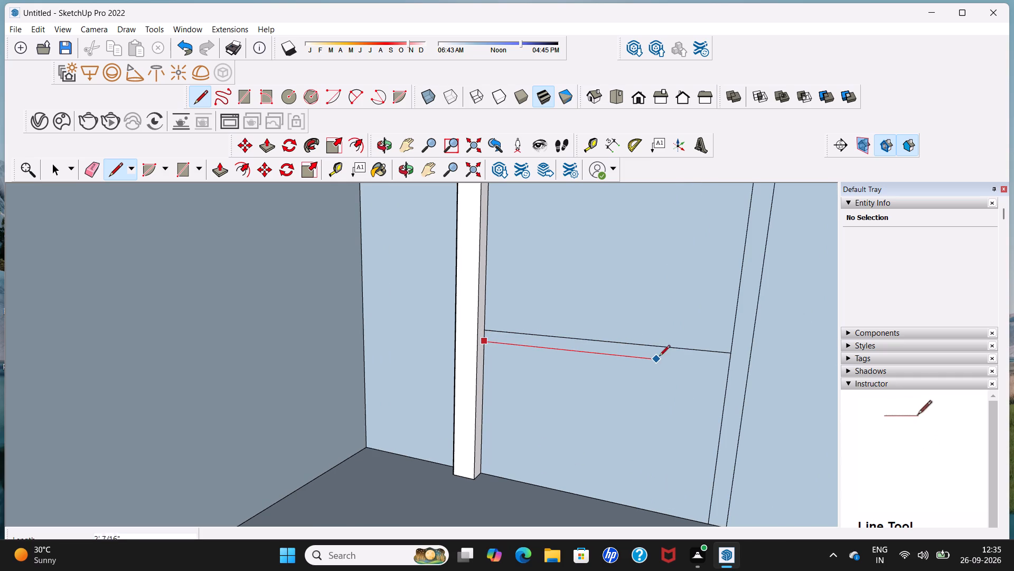
{"action": "left_click", "coordinate": [729, 364]}
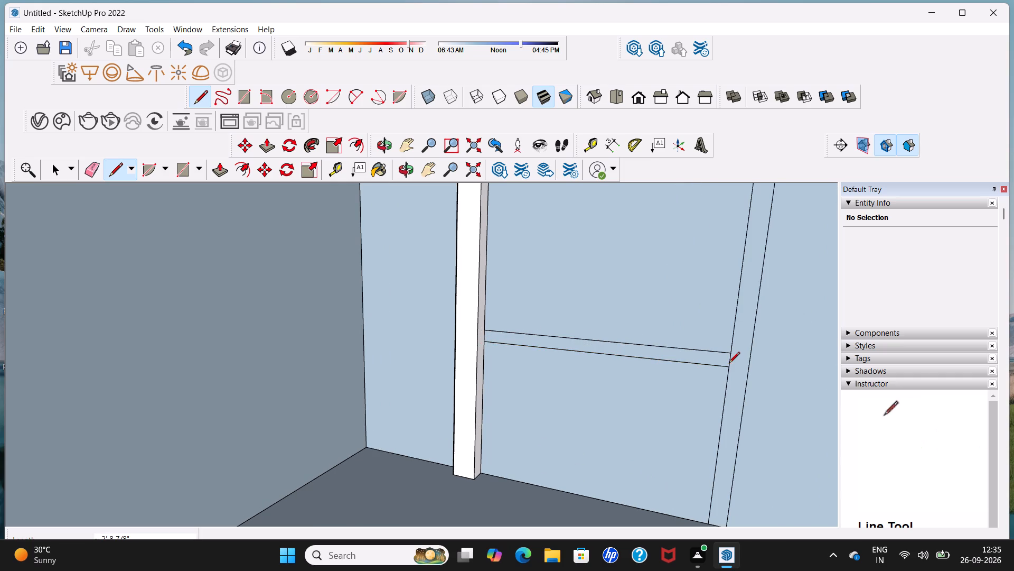
Examine the divided door and the whole structure from several angles.
{"action": "scroll", "coordinate": [728, 362], "scroll_direction": "down", "scroll_amount": 19}
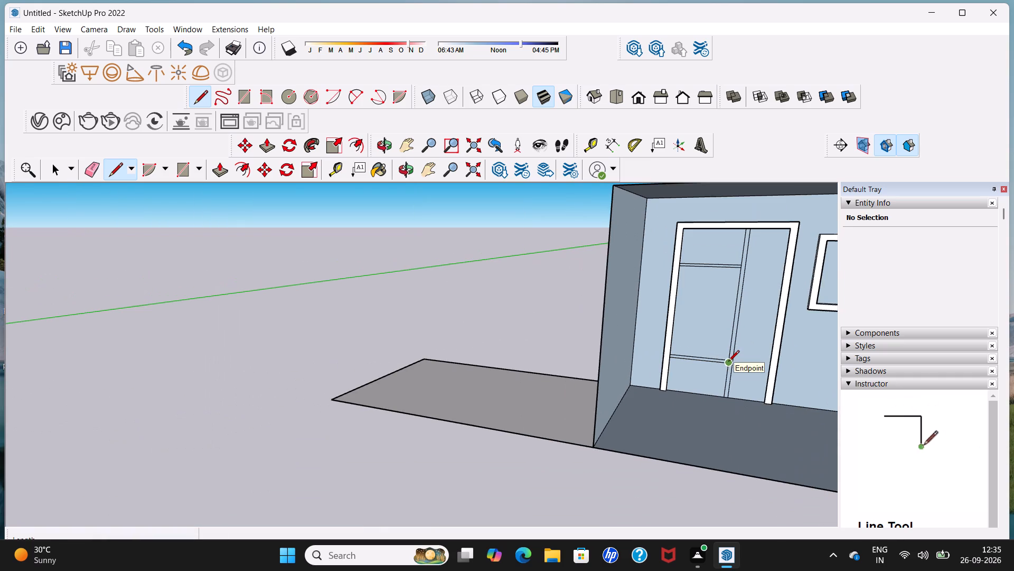
{"action": "middle_click_drag", "start_coordinate": [728, 362], "coordinate": [583, 379], "text": "shift"}
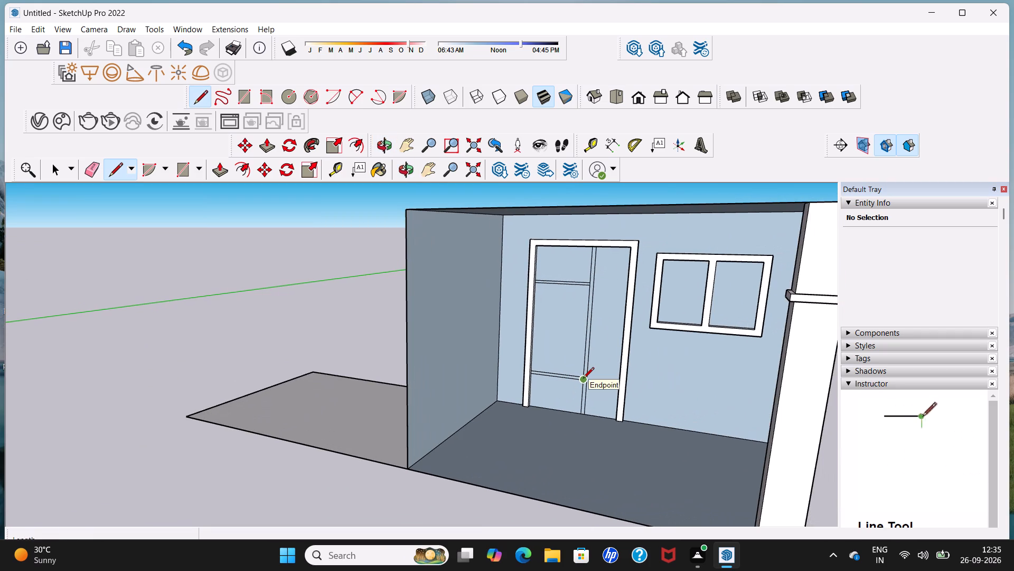
{"action": "middle_click_drag", "start_coordinate": [583, 379], "coordinate": [655, 364], "text": "shift"}
{"action": "middle_click_drag", "start_coordinate": [637, 368], "coordinate": [581, 383]}
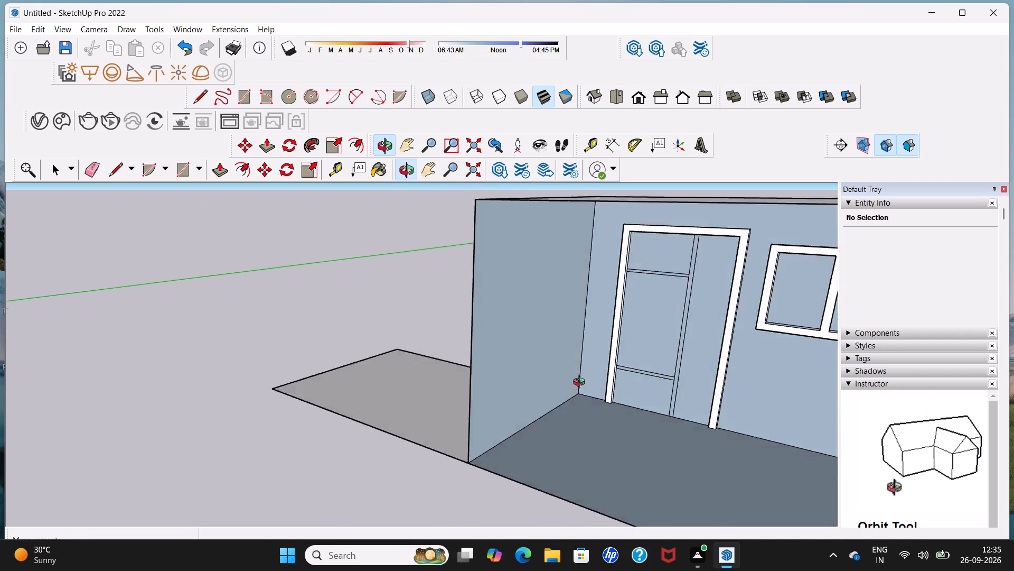
{"action": "middle_click_drag", "start_coordinate": [581, 383], "coordinate": [693, 371]}
{"action": "scroll", "coordinate": [703, 365], "scroll_direction": "down", "scroll_amount": 6}
{"action": "middle_click_drag", "start_coordinate": [703, 365], "coordinate": [589, 372]}
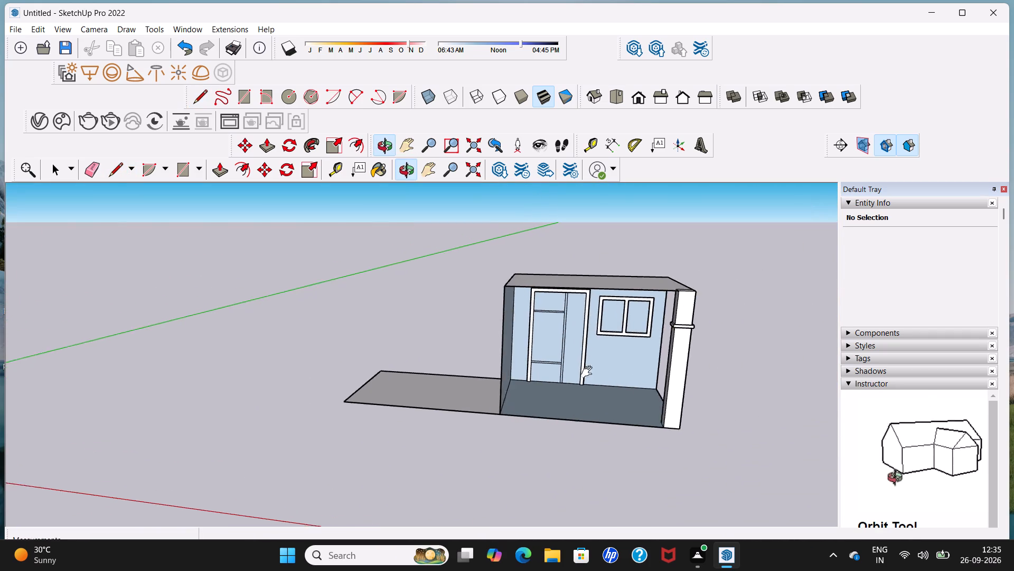
{"action": "middle_click_drag", "start_coordinate": [589, 372], "coordinate": [551, 372]}
{"action": "middle_click_drag", "start_coordinate": [550, 373], "coordinate": [555, 354]}
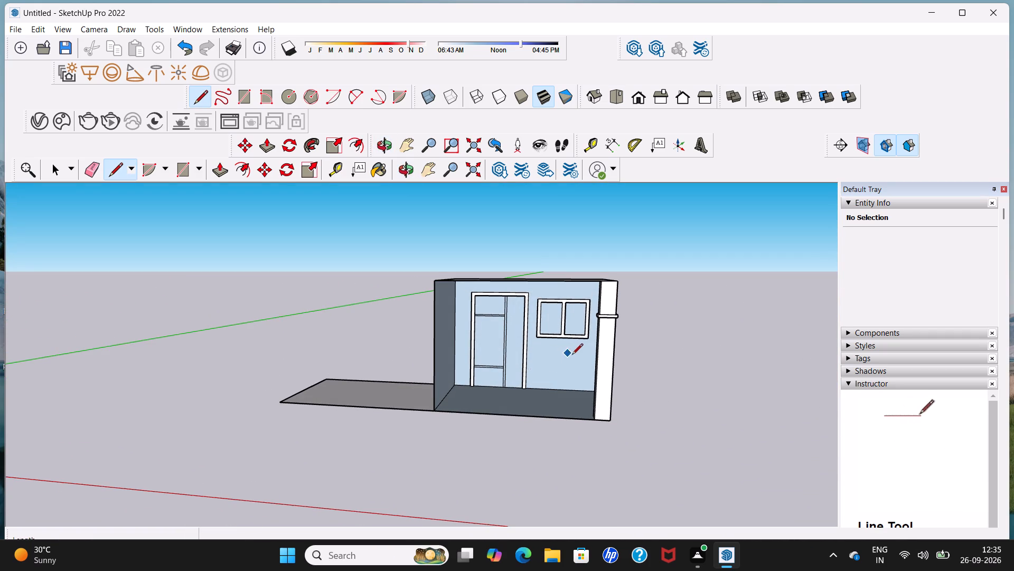
{"action": "middle_click_drag", "start_coordinate": [575, 358], "coordinate": [576, 334]}
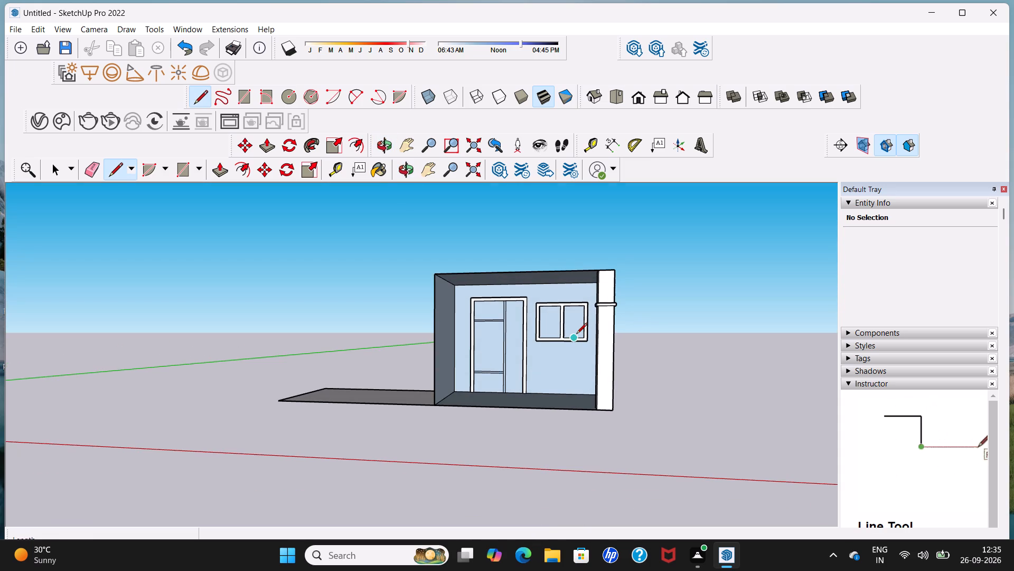
Draw a short line about 2 3/8" long from the column's front edge onto its inner side face, below the band.
{"action": "scroll", "coordinate": [576, 335], "scroll_direction": "up", "scroll_amount": 1}
{"action": "middle_click_drag", "start_coordinate": [576, 335], "coordinate": [655, 332]}
{"action": "scroll", "coordinate": [615, 338], "scroll_direction": "up", "scroll_amount": 4}
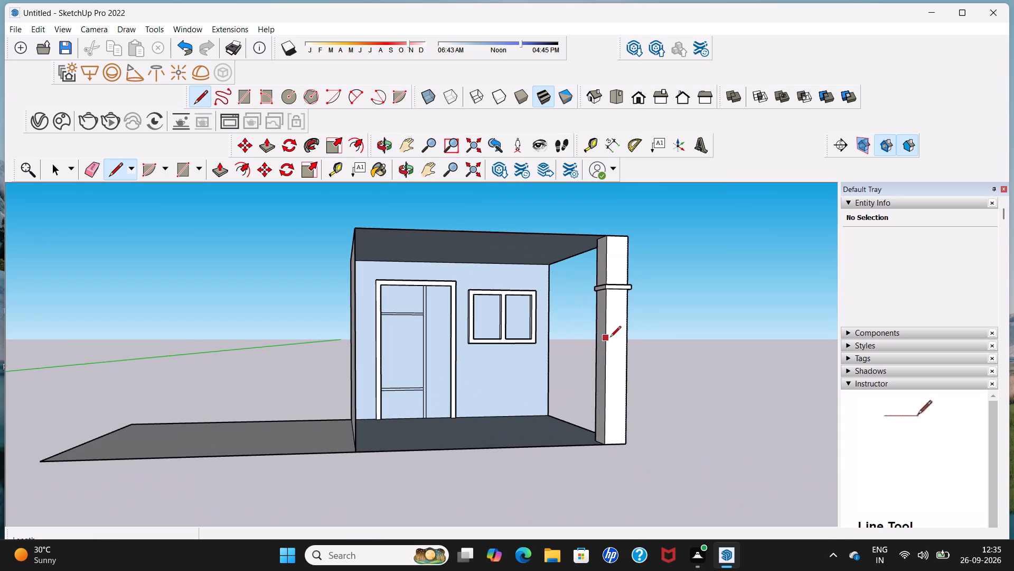
{"action": "scroll", "coordinate": [603, 324], "scroll_direction": "up", "scroll_amount": 3}
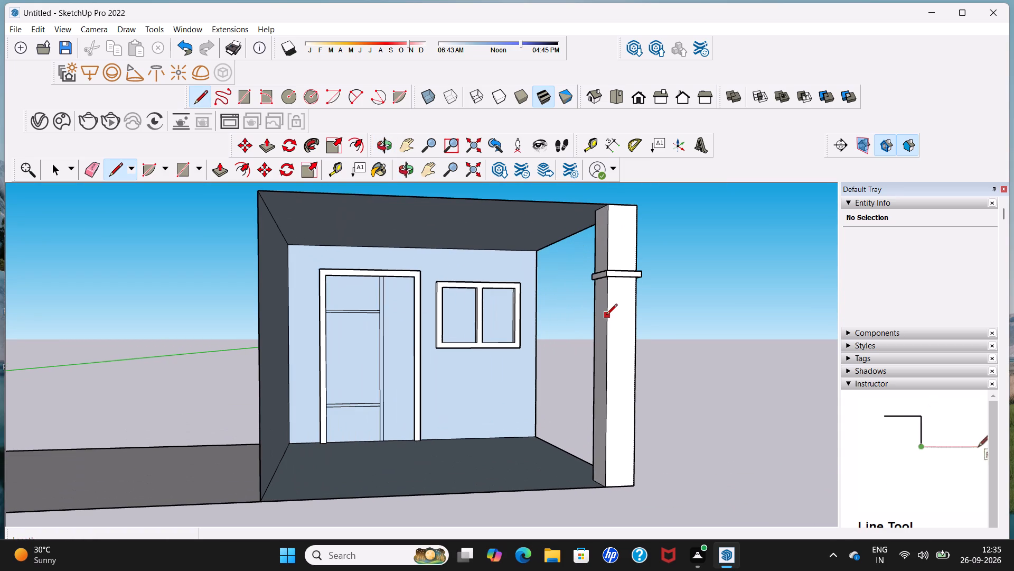
{"action": "middle_click_drag", "start_coordinate": [606, 316], "coordinate": [675, 316]}
{"action": "scroll", "coordinate": [634, 326], "scroll_direction": "up", "scroll_amount": 4}
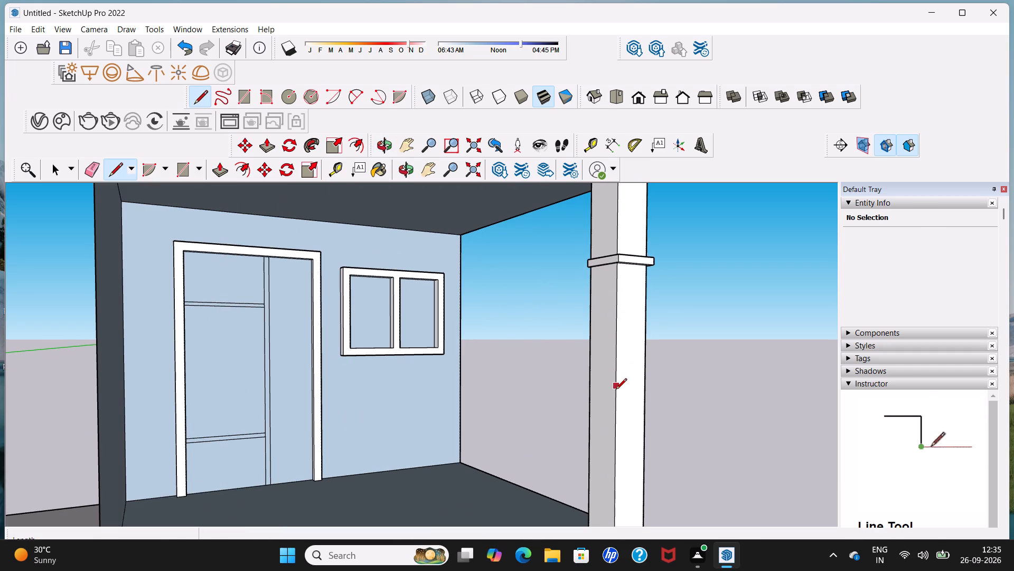
{"action": "left_click", "coordinate": [615, 387]}
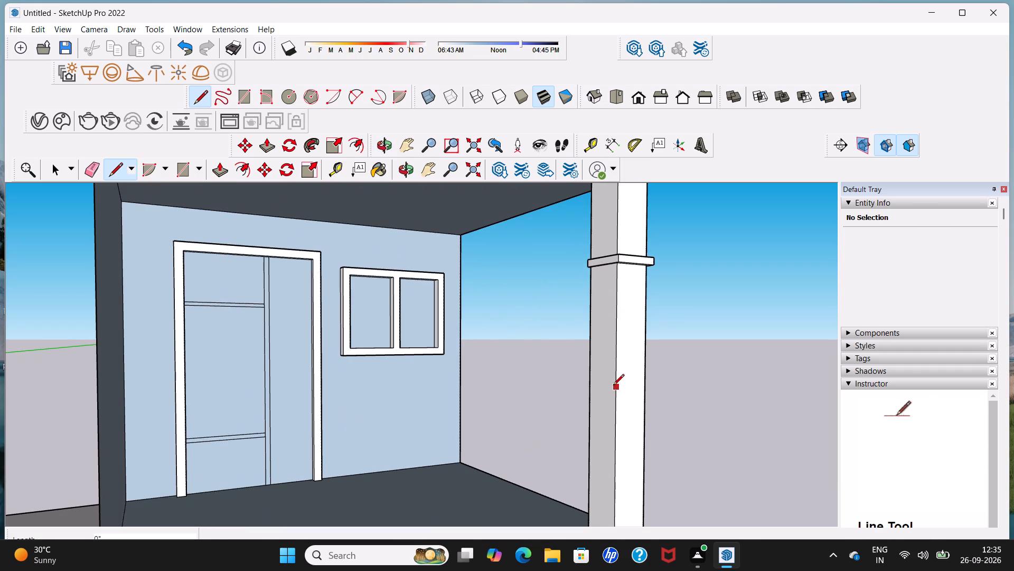
{"action": "middle_click_drag", "start_coordinate": [613, 386], "coordinate": [669, 386]}
{"action": "scroll", "coordinate": [637, 380], "scroll_direction": "up", "scroll_amount": 4}
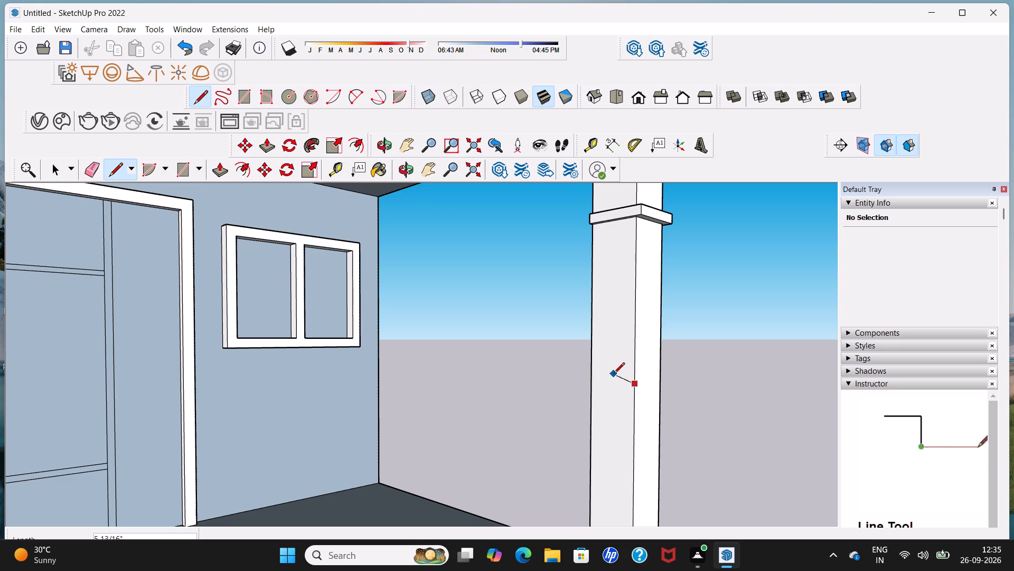
{"action": "scroll", "coordinate": [614, 380], "scroll_direction": "up", "scroll_amount": 5}
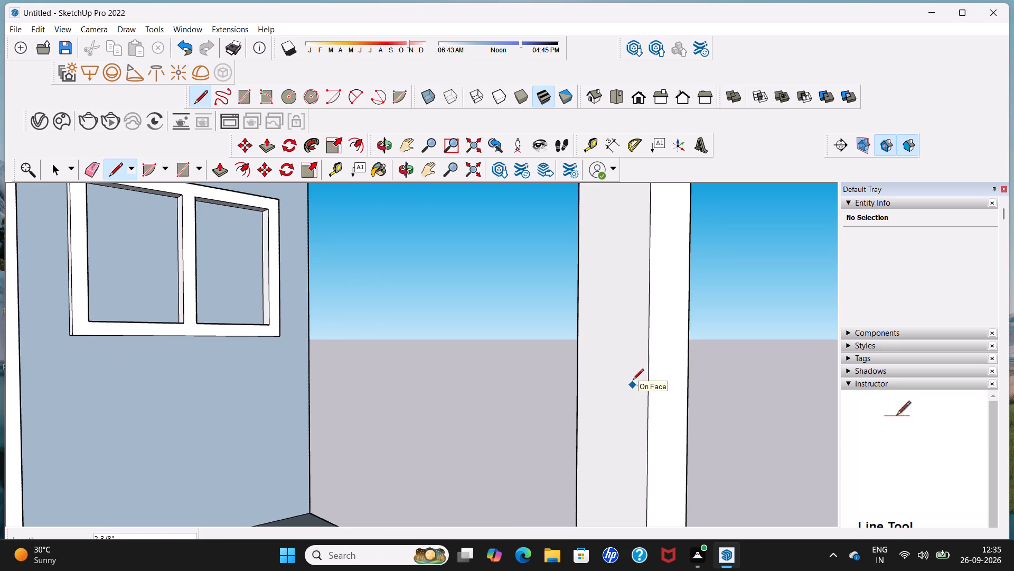
{"action": "left_click", "coordinate": [633, 381]}
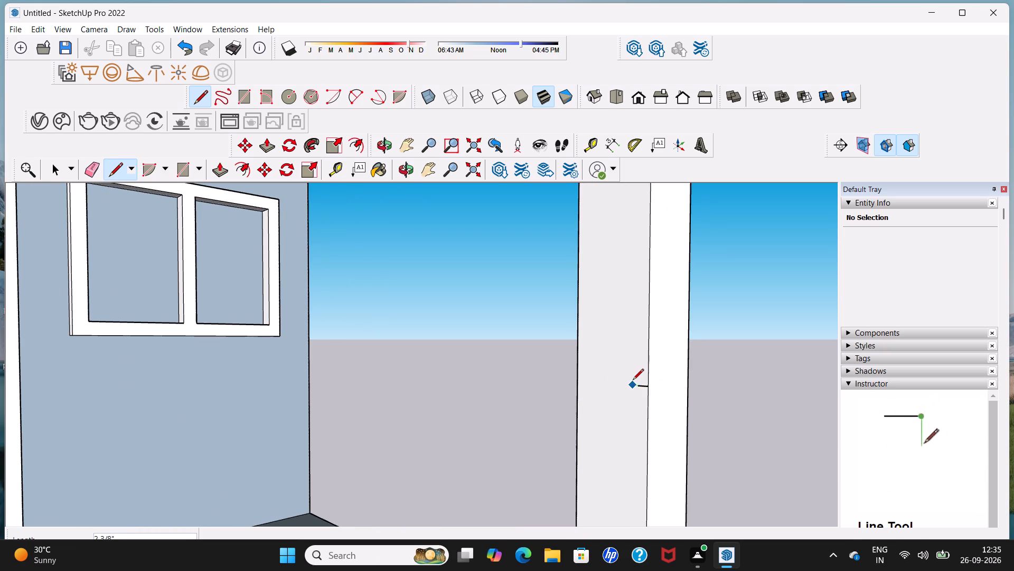
Draw a vertical line about 4' 2 1/16" long down the column's inner side face, from the short line's end to the base.
{"action": "scroll", "coordinate": [623, 431], "scroll_direction": "down", "scroll_amount": 10}
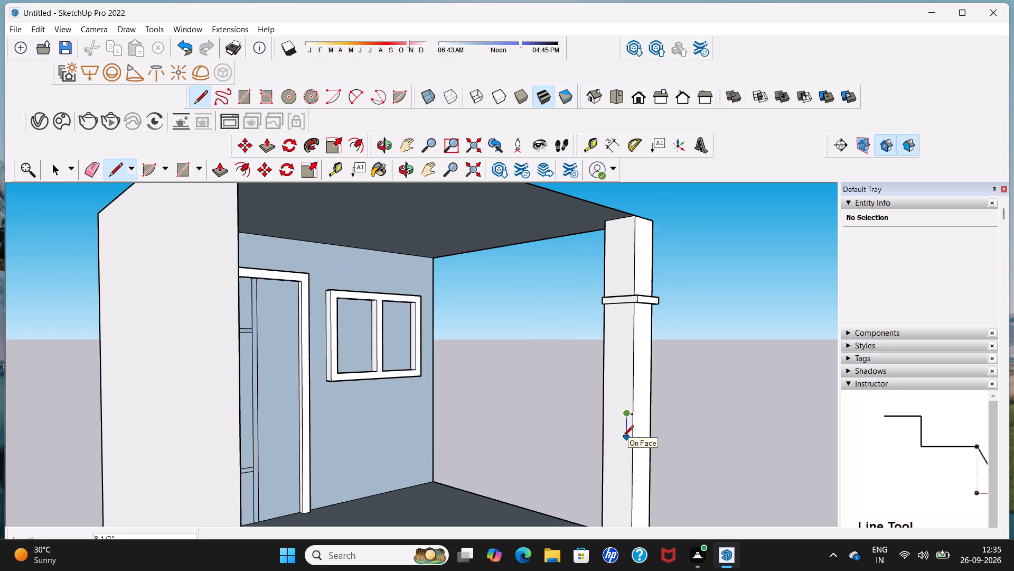
{"action": "middle_click_drag", "start_coordinate": [623, 437], "coordinate": [614, 304]}
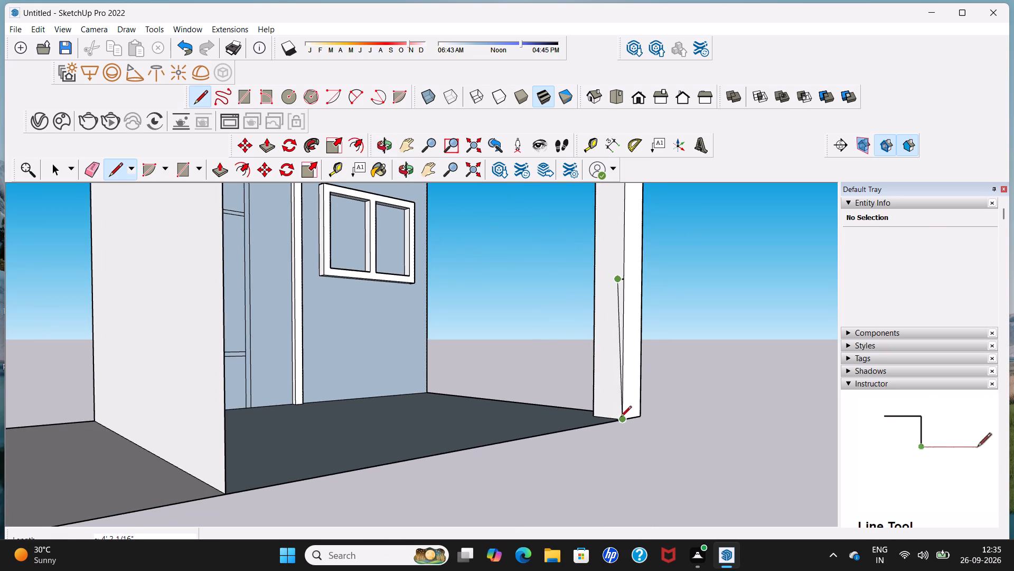
{"action": "scroll", "coordinate": [614, 416], "scroll_direction": "up", "scroll_amount": 5}
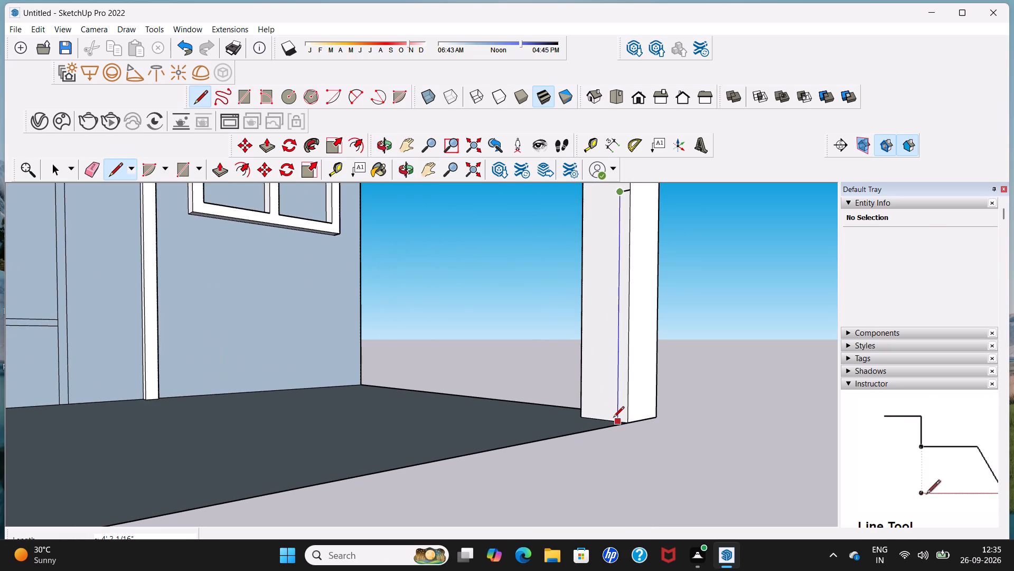
{"action": "left_click", "coordinate": [613, 418]}
{"action": "key", "text": "space"}
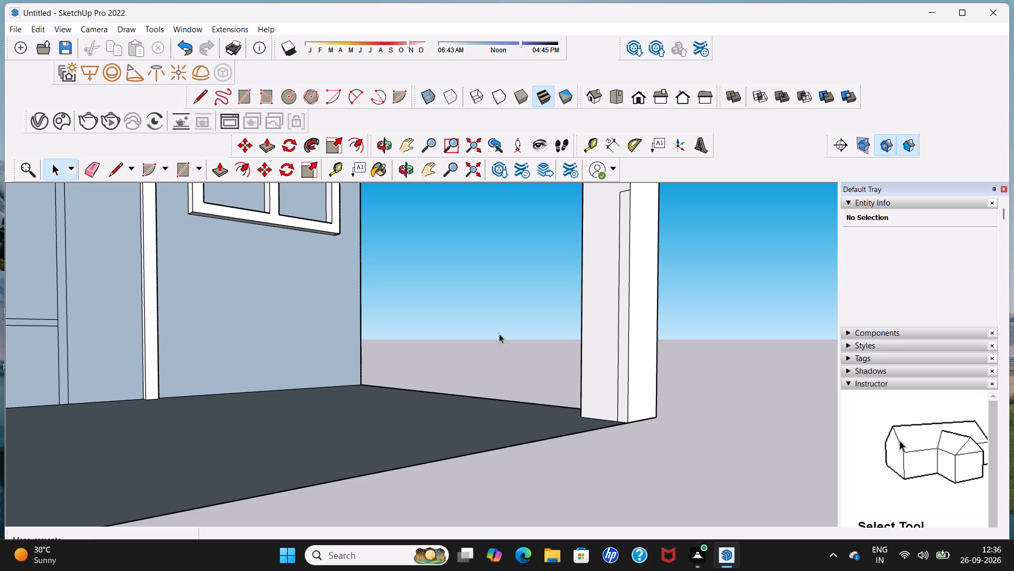
Push/Pull the narrow strip on the column's inner side about 6' 1 1/16" across the open front, forming a low wall.
{"action": "left_click", "coordinate": [262, 144]}
{"action": "middle_click_drag", "start_coordinate": [589, 301], "coordinate": [476, 316]}
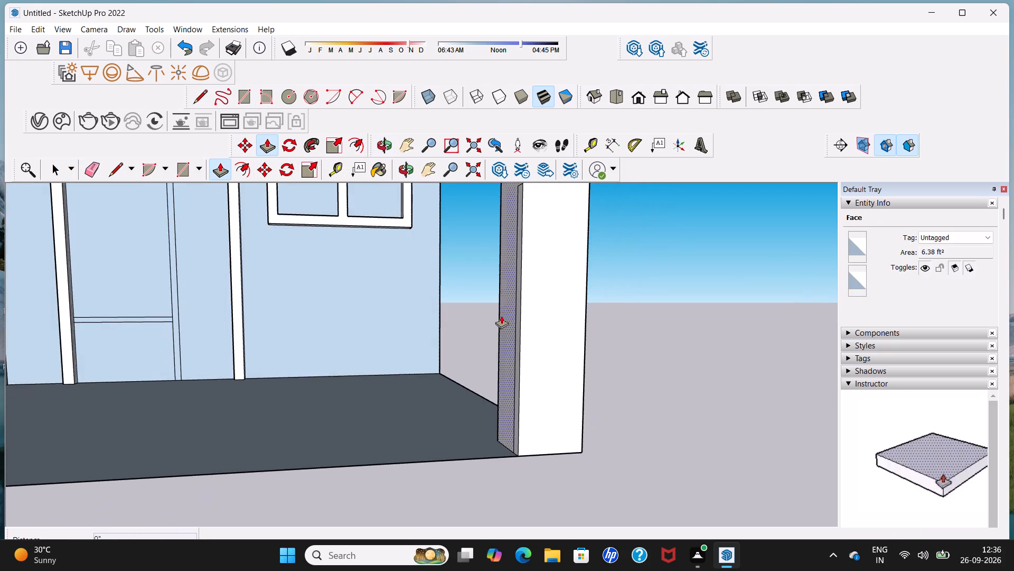
{"action": "middle_click_drag", "start_coordinate": [502, 316], "coordinate": [545, 316]}
{"action": "scroll", "coordinate": [570, 311], "scroll_direction": "up", "scroll_amount": 4}
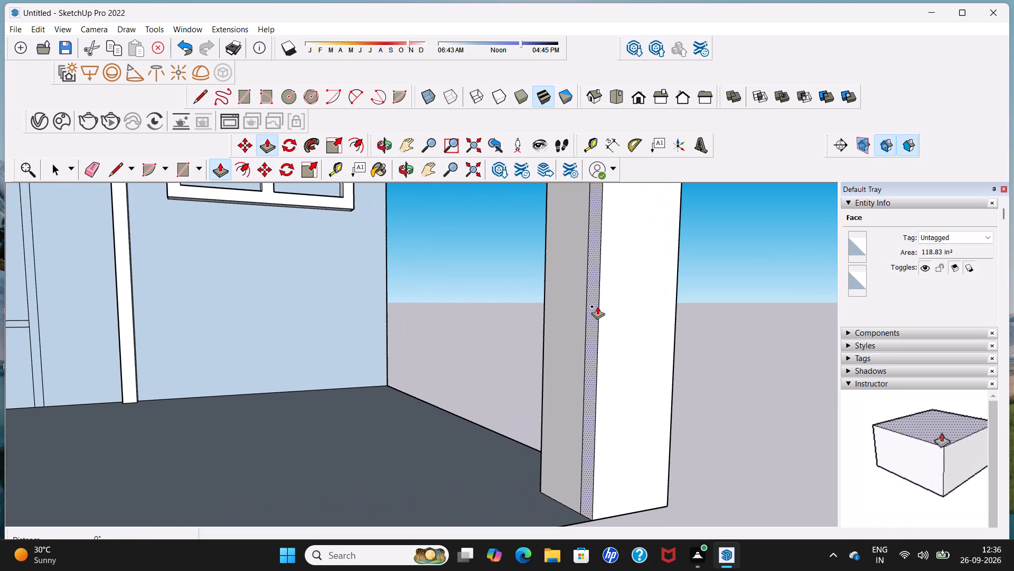
{"action": "left_click", "coordinate": [596, 307]}
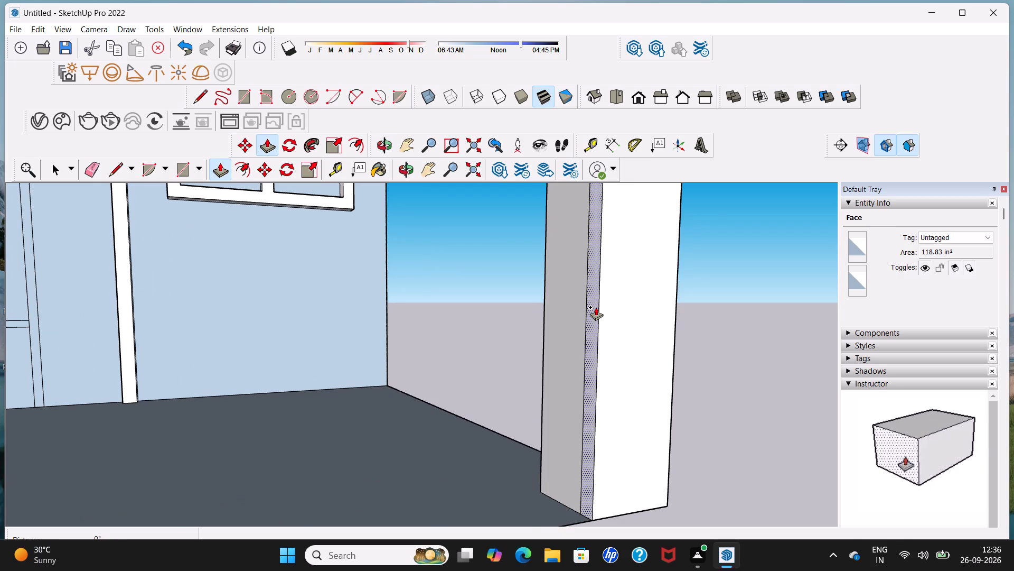
{"action": "scroll", "coordinate": [527, 323], "scroll_direction": "down", "scroll_amount": 6}
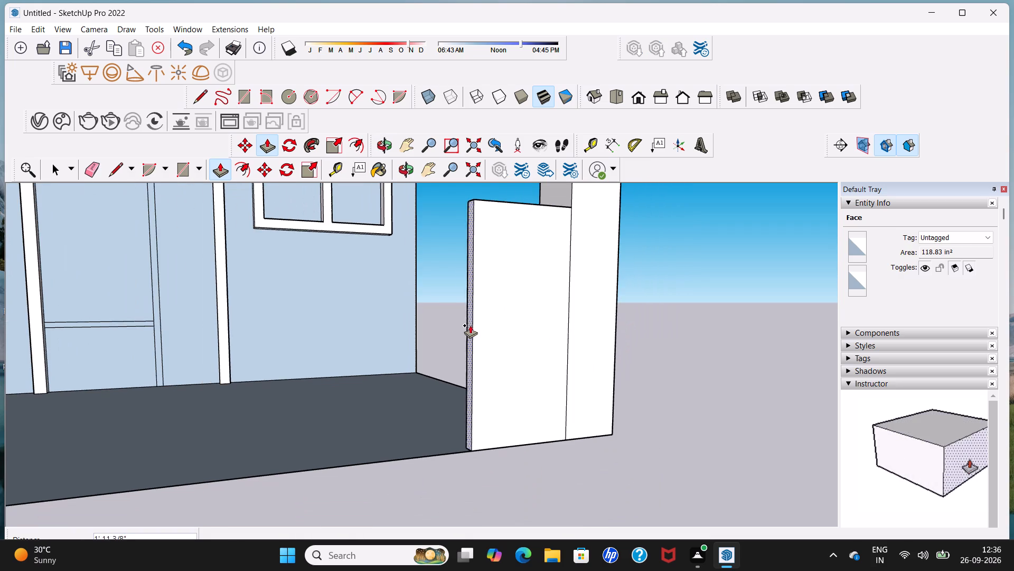
{"action": "scroll", "coordinate": [453, 325], "scroll_direction": "down", "scroll_amount": 6}
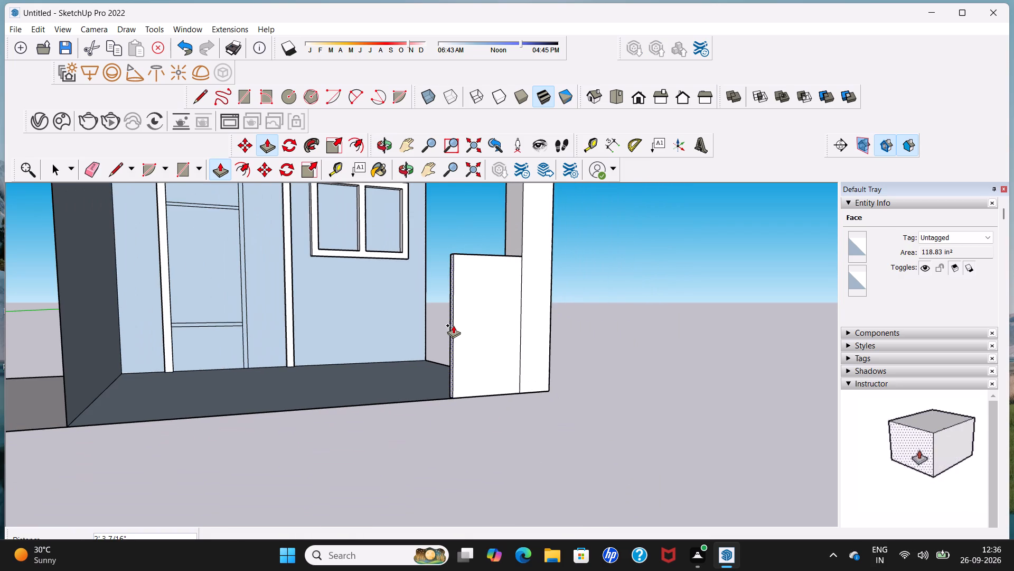
{"action": "scroll", "coordinate": [453, 325], "scroll_direction": "down", "scroll_amount": 4}
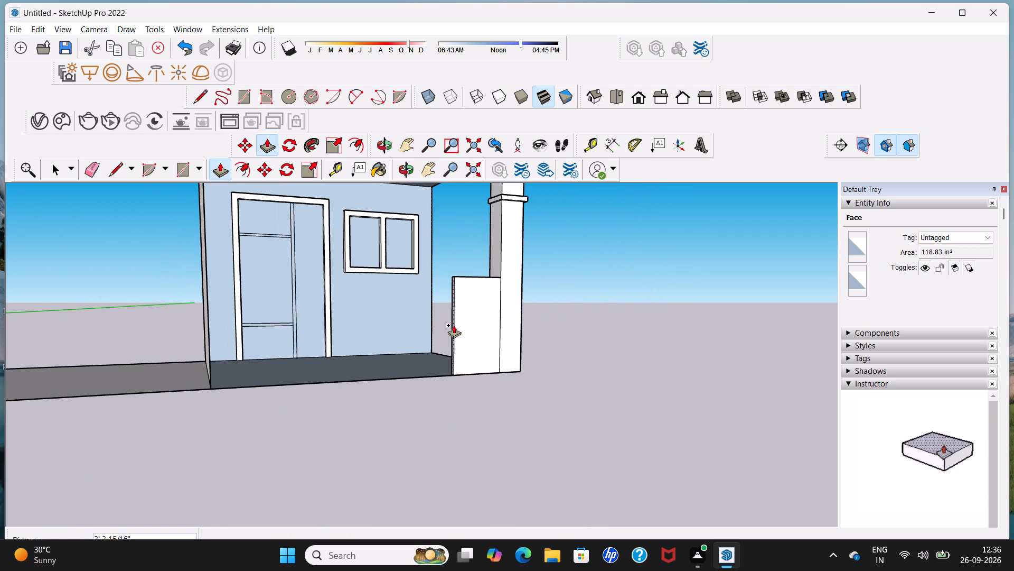
{"action": "middle_click_drag", "start_coordinate": [454, 325], "coordinate": [371, 330], "text": "shift"}
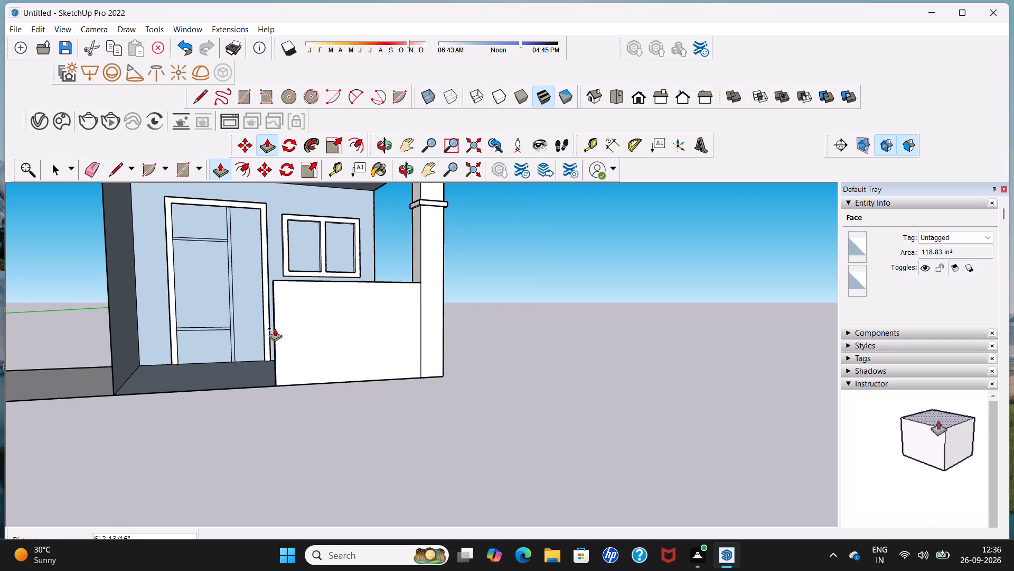
{"action": "left_click", "coordinate": [278, 326]}
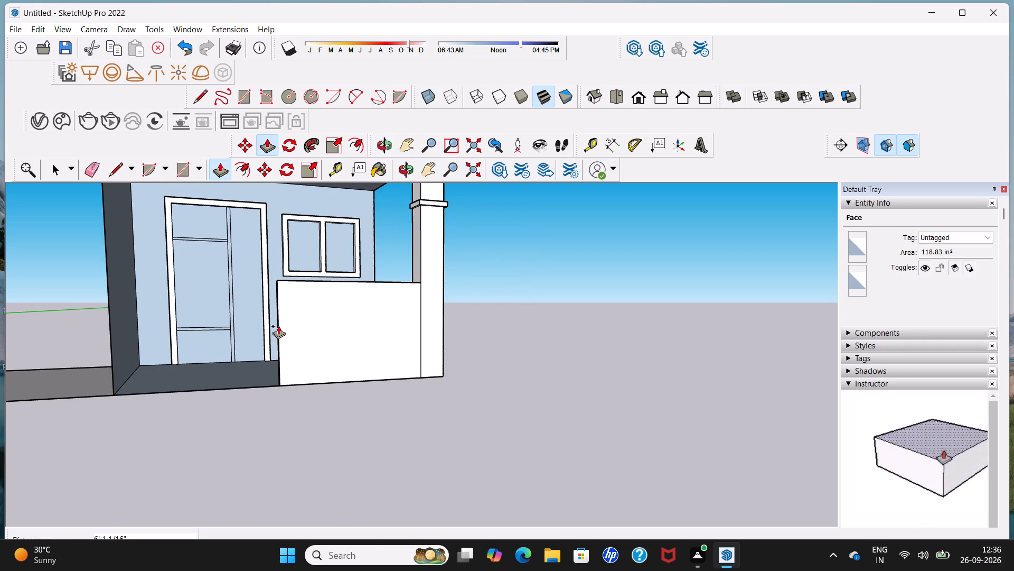
{"action": "key", "text": "space"}
Offset the outline of the low wall's front face inward by about 2 1/2".
{"action": "middle_click_drag", "start_coordinate": [339, 330], "coordinate": [205, 315]}
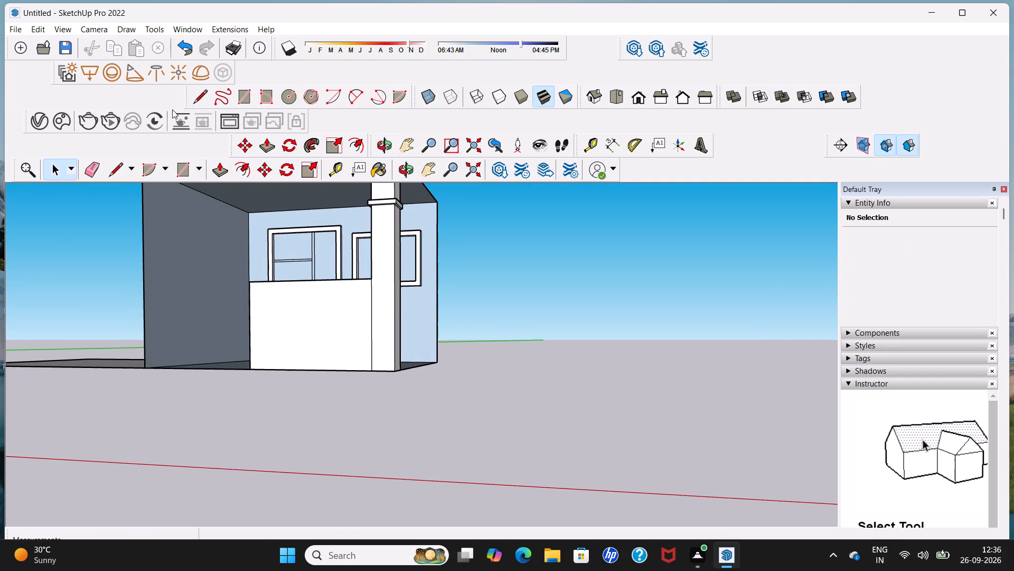
{"action": "left_click", "coordinate": [202, 96]}
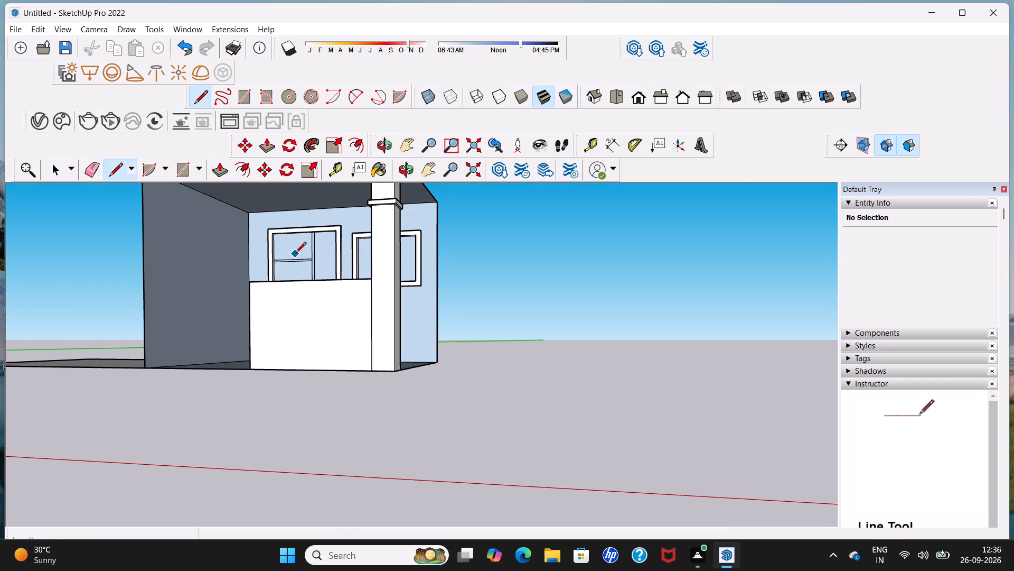
{"action": "middle_click_drag", "start_coordinate": [296, 254], "coordinate": [328, 289], "text": "shift"}
{"action": "scroll", "coordinate": [337, 341], "scroll_direction": "up", "scroll_amount": 4}
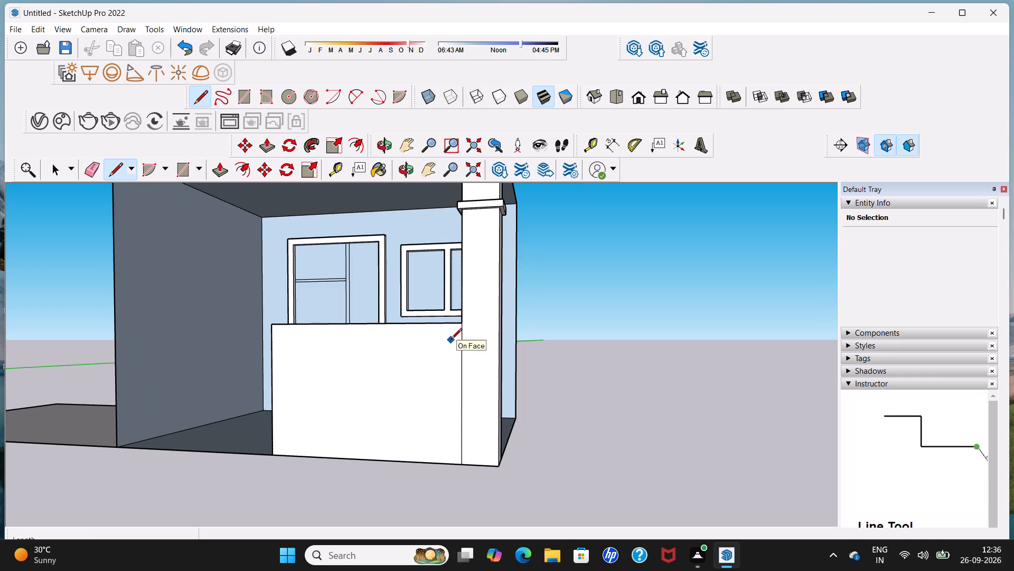
{"action": "key", "text": "space"}
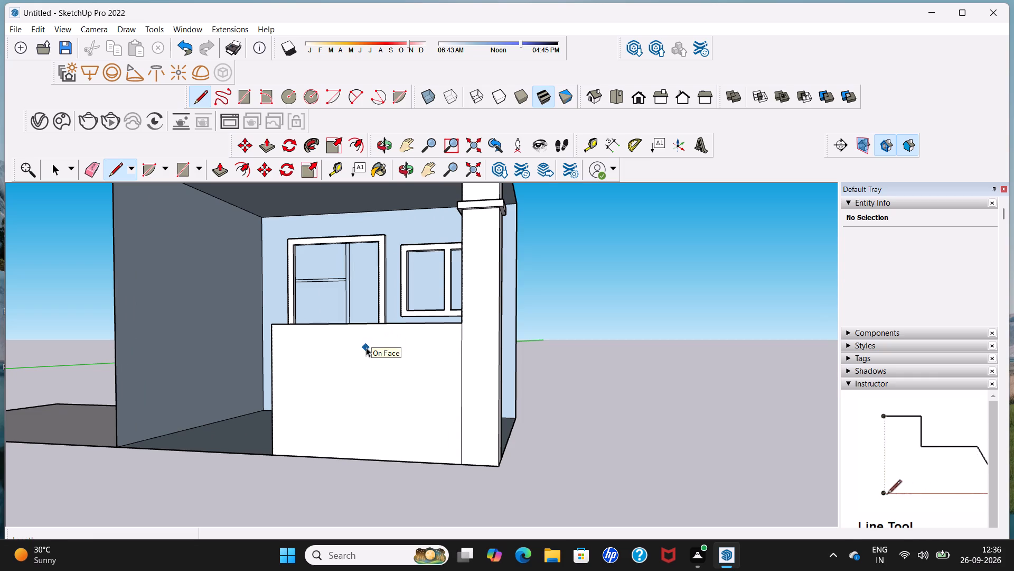
{"action": "left_click", "coordinate": [353, 143]}
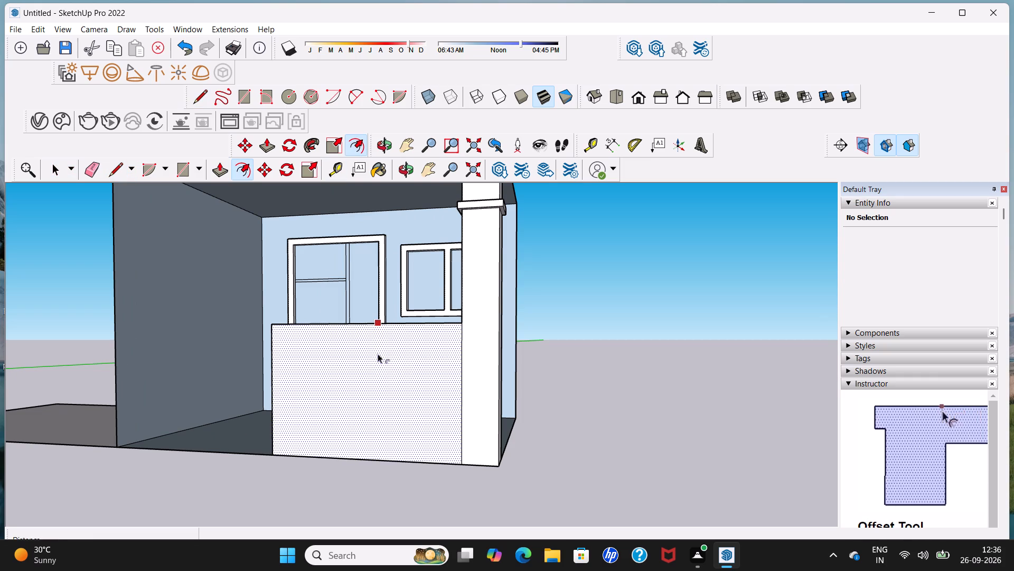
{"action": "left_click", "coordinate": [378, 358]}
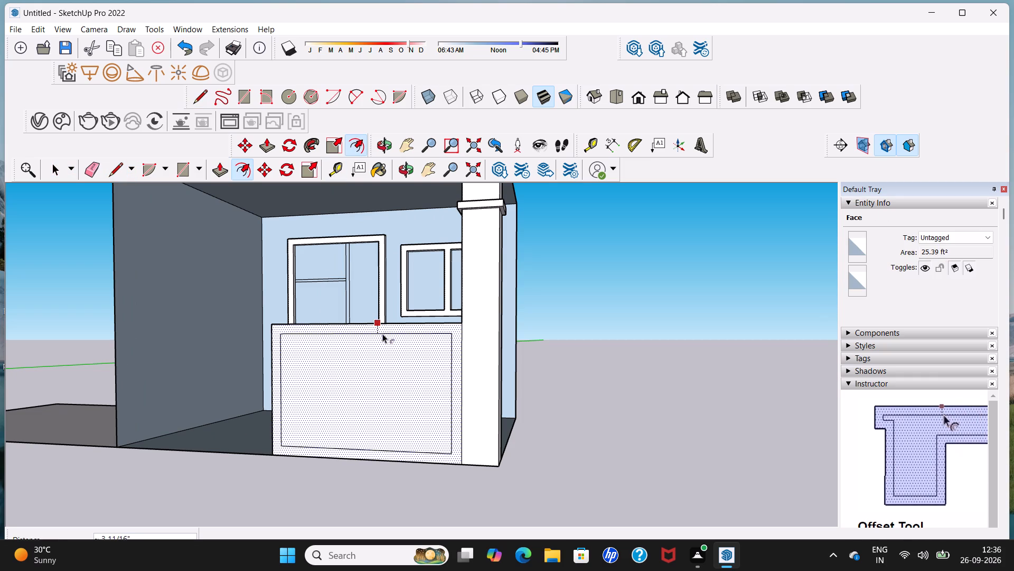
{"action": "left_click", "coordinate": [384, 330]}
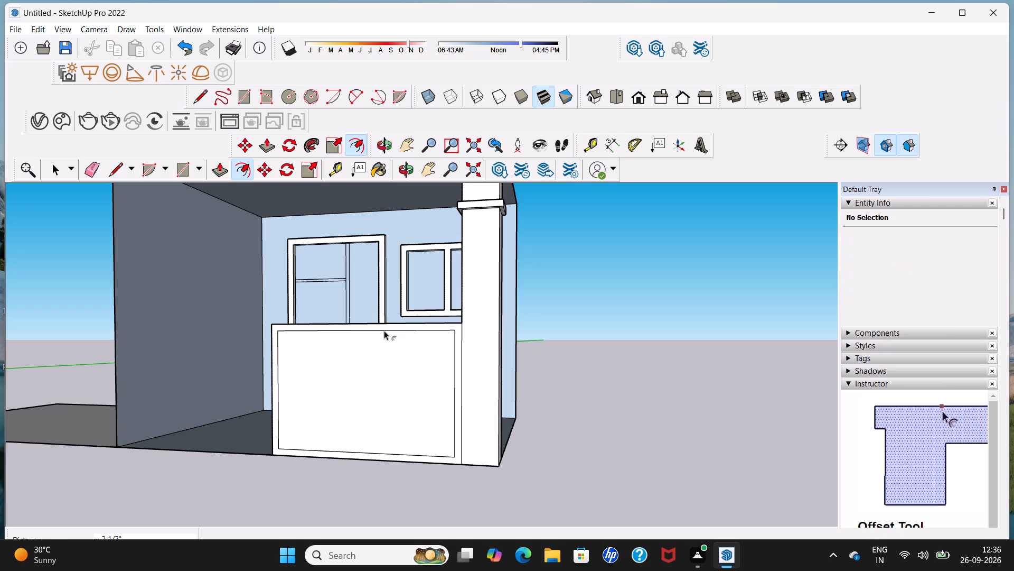
{"action": "key", "text": "space"}
Draw two closely spaced vertical lines about 3' 9" long across the low wall's inset panel, near the column end.
{"action": "middle_click_drag", "start_coordinate": [384, 333], "coordinate": [425, 343]}
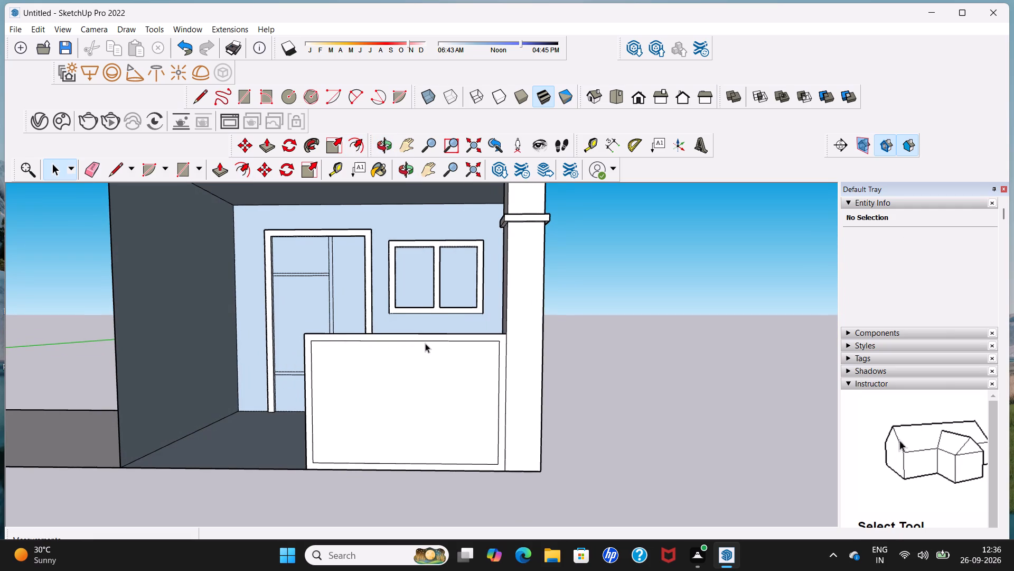
{"action": "scroll", "coordinate": [425, 343], "scroll_direction": "up", "scroll_amount": 1}
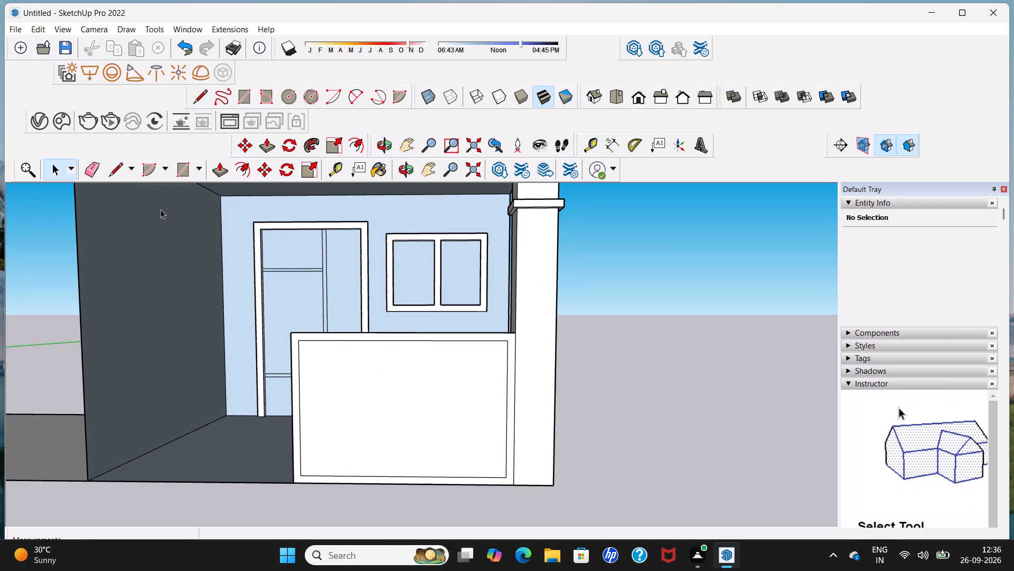
{"action": "left_click", "coordinate": [201, 103]}
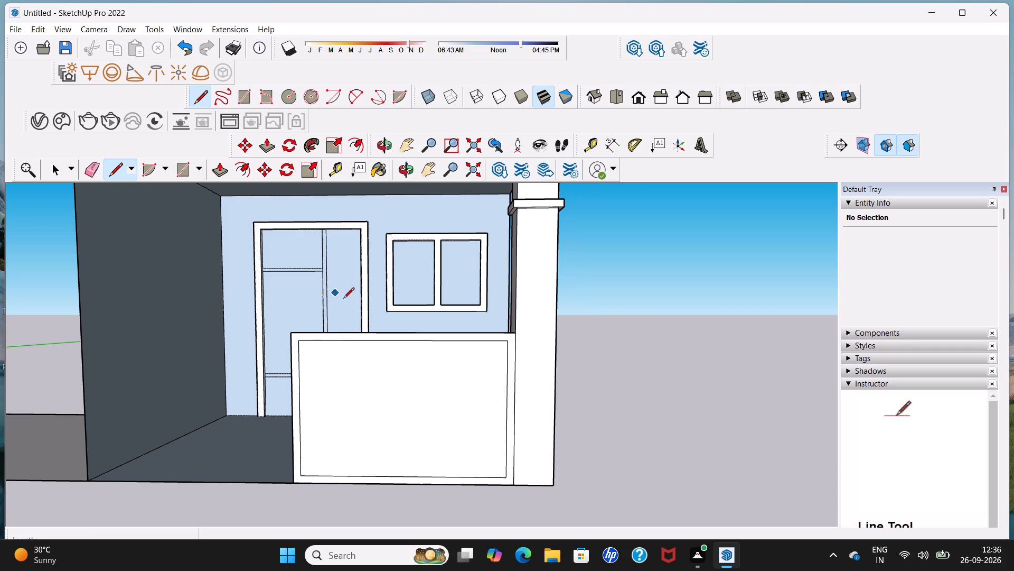
{"action": "left_click", "coordinate": [492, 344]}
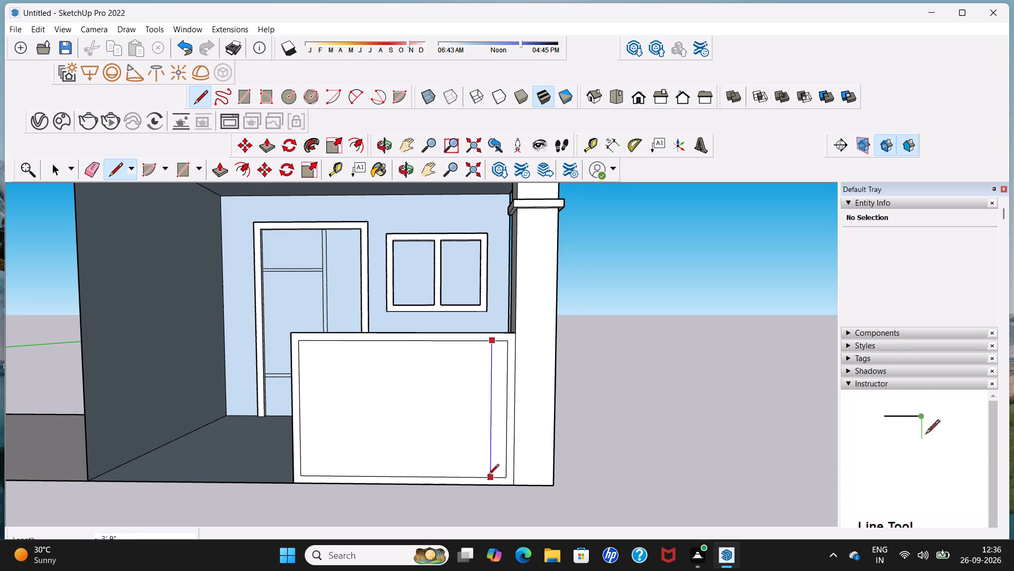
{"action": "left_click", "coordinate": [489, 477]}
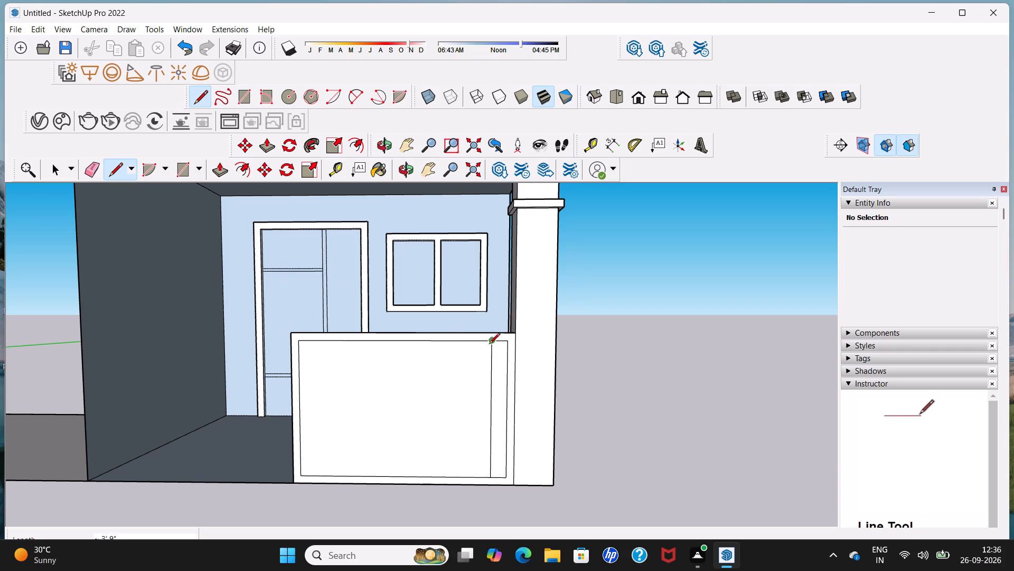
{"action": "left_click", "coordinate": [484, 343]}
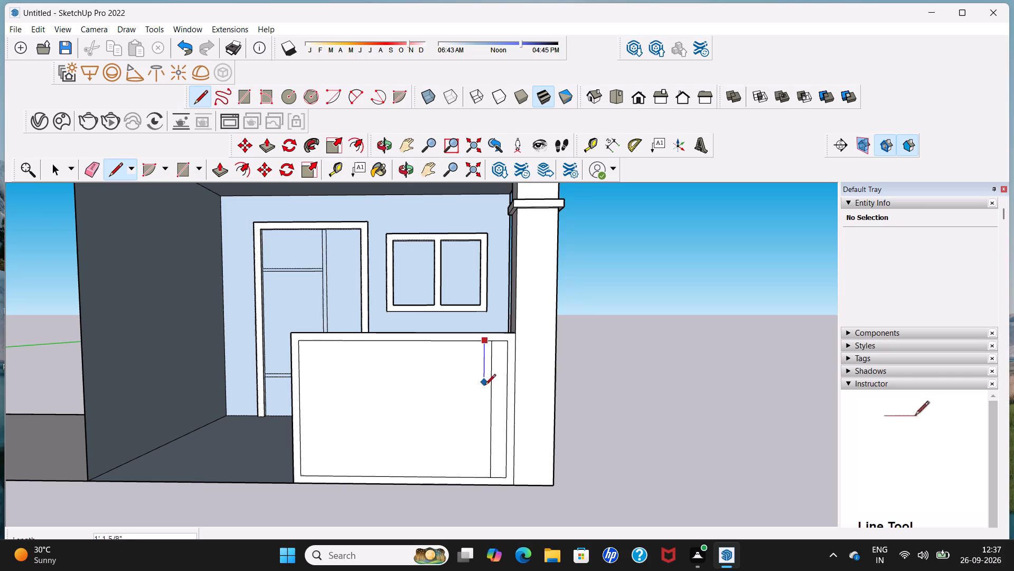
{"action": "left_click", "coordinate": [477, 474]}
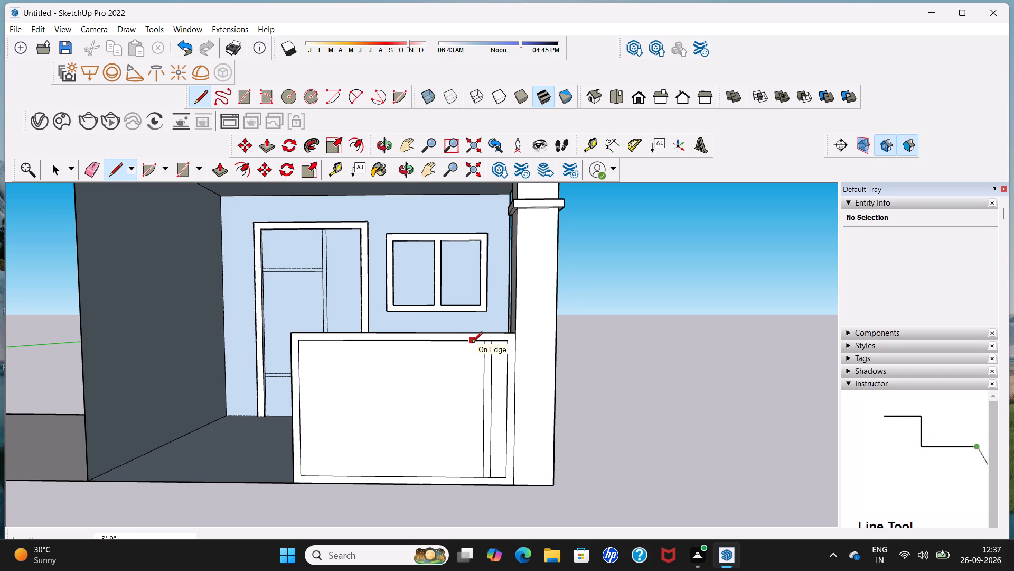
Draw a second closely spaced pair of vertical lines about 3' 9" long on the inset panel, farther from the column.
{"action": "left_click", "coordinate": [472, 344]}
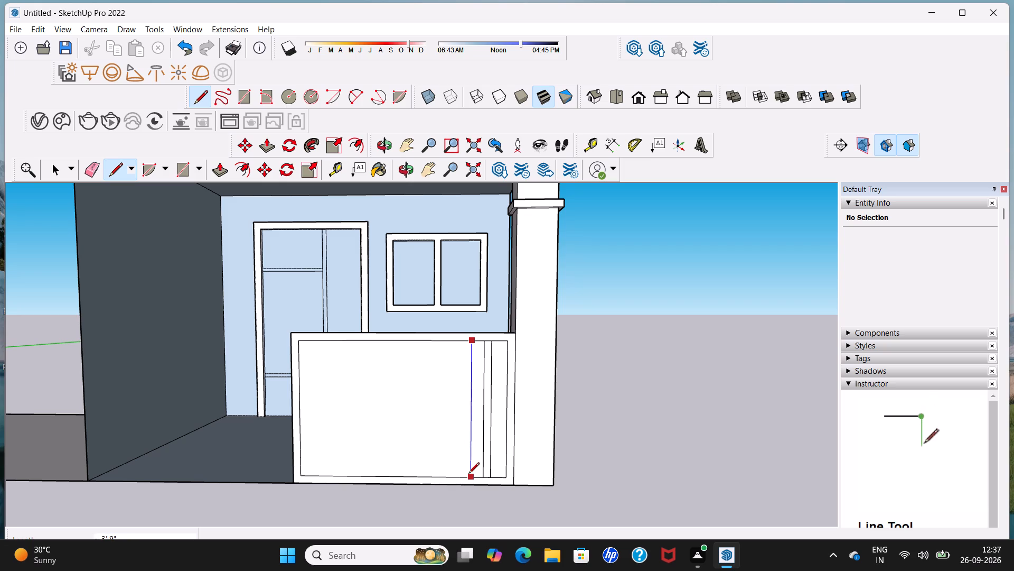
{"action": "left_click", "coordinate": [468, 474]}
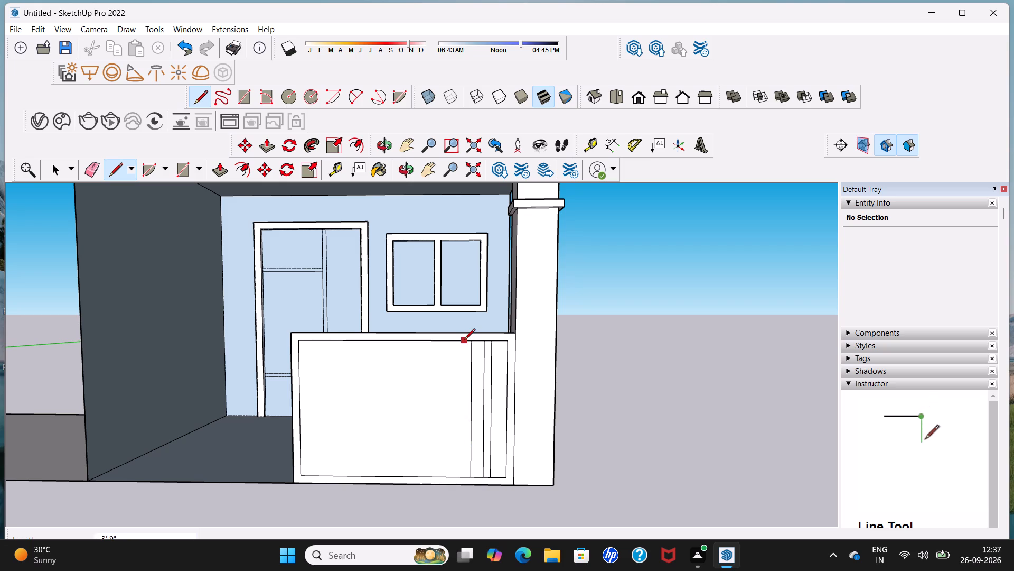
{"action": "scroll", "coordinate": [466, 342], "scroll_direction": "up", "scroll_amount": 4}
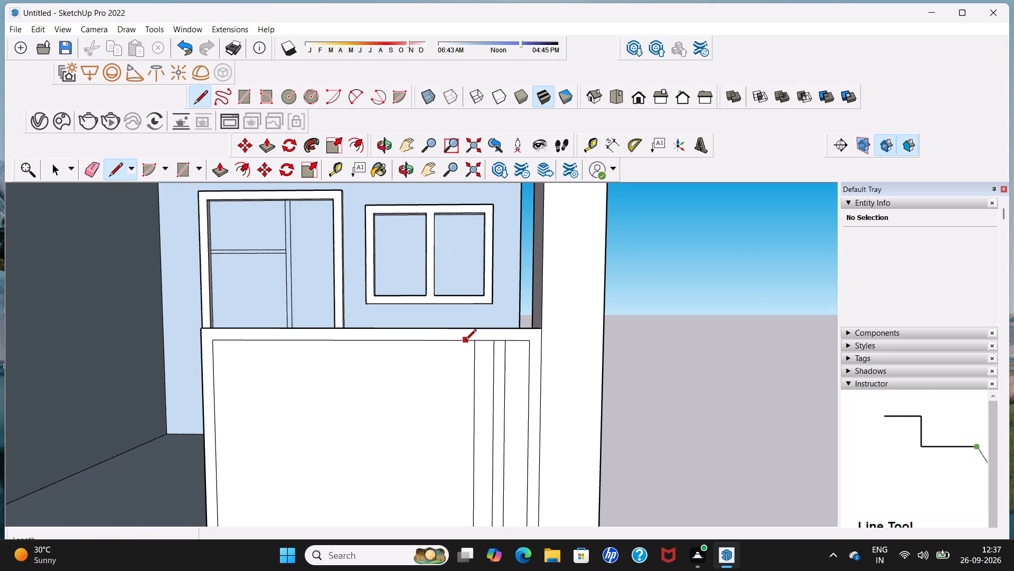
{"action": "left_click", "coordinate": [465, 341]}
{"action": "scroll", "coordinate": [463, 395], "scroll_direction": "down", "scroll_amount": 8}
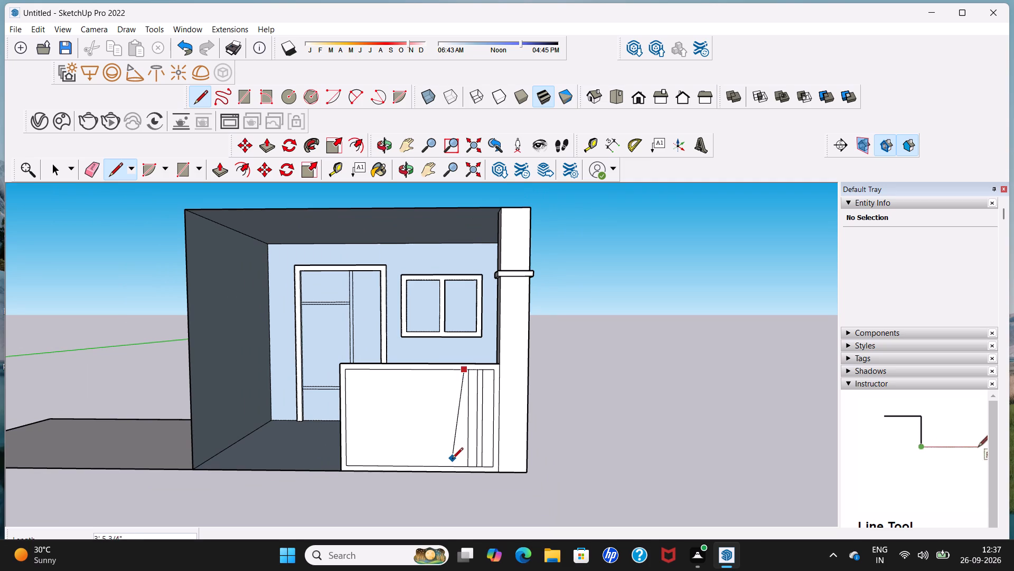
{"action": "left_click", "coordinate": [457, 467]}
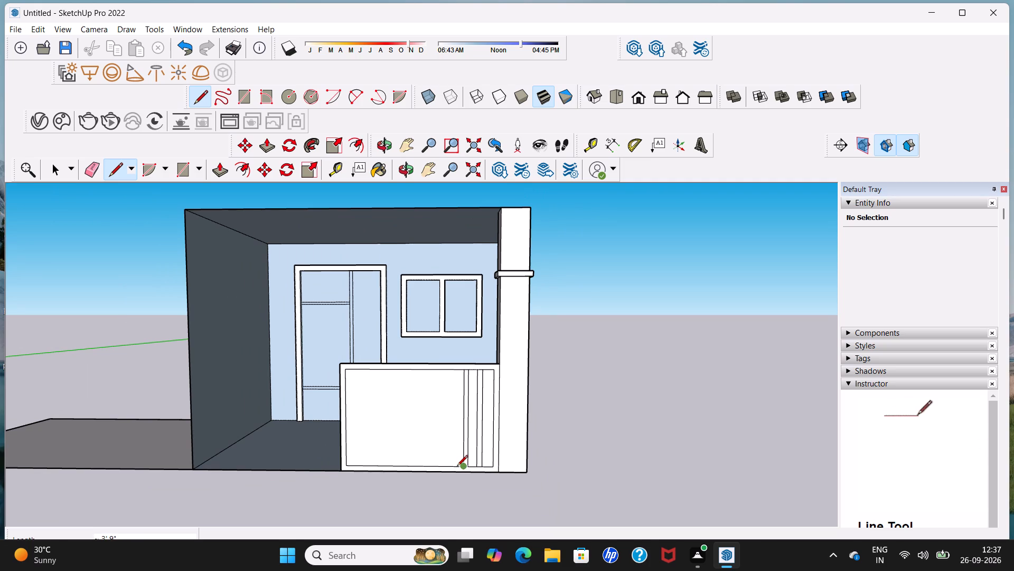
{"action": "key", "text": "space"}
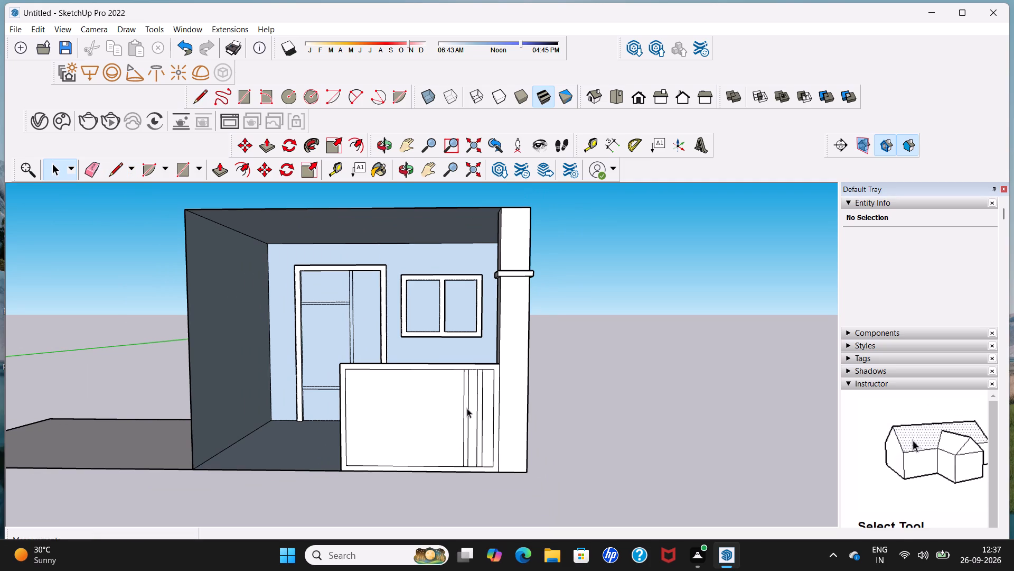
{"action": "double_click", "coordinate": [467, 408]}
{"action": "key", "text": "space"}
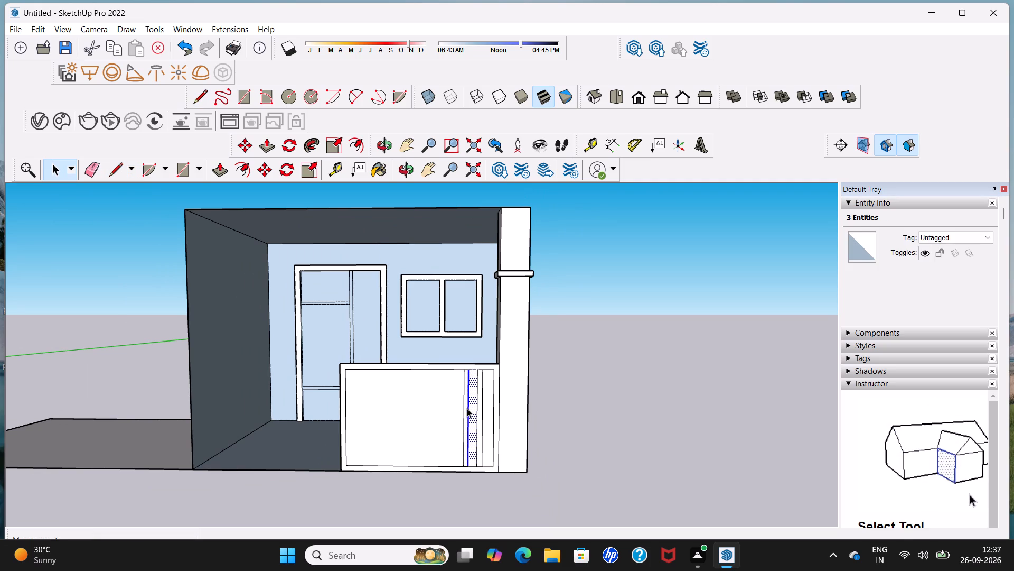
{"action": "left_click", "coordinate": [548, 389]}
Draw a third closely spaced pair of vertical lines about 3' 9" long across the inset panel, farther from the column.
{"action": "scroll", "coordinate": [402, 386], "scroll_direction": "up", "scroll_amount": 3}
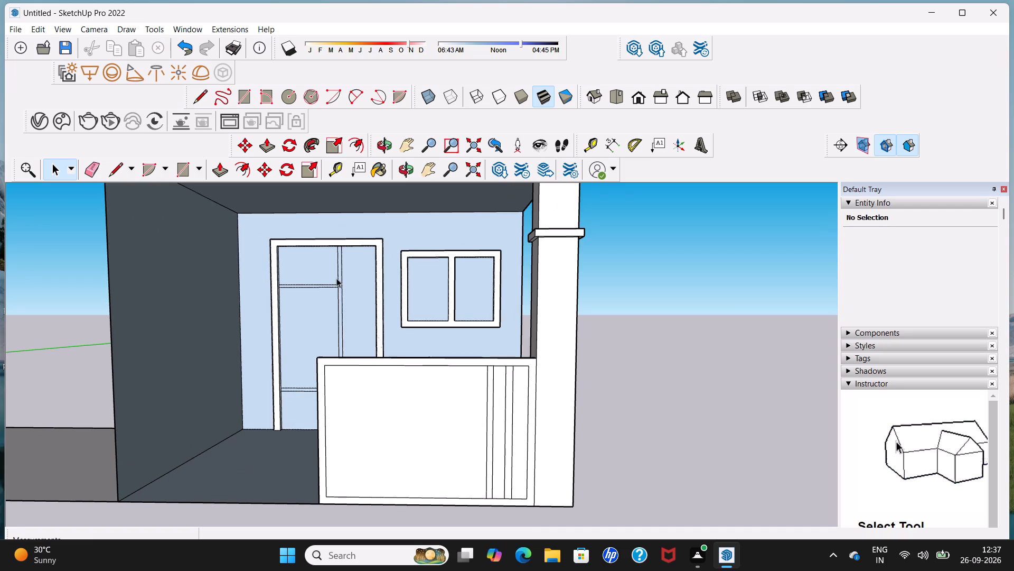
{"action": "left_click", "coordinate": [199, 95]}
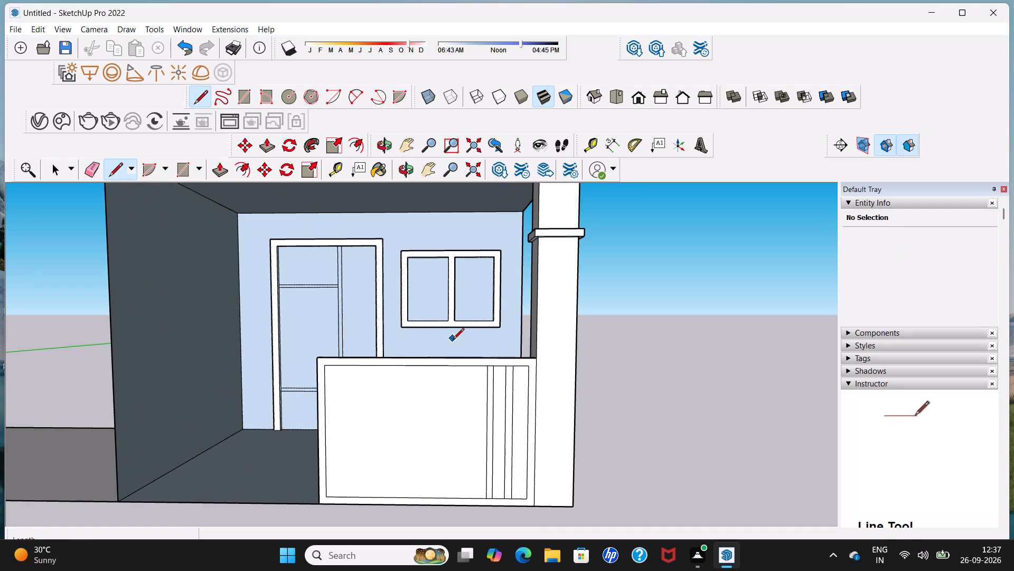
{"action": "left_click", "coordinate": [475, 368]}
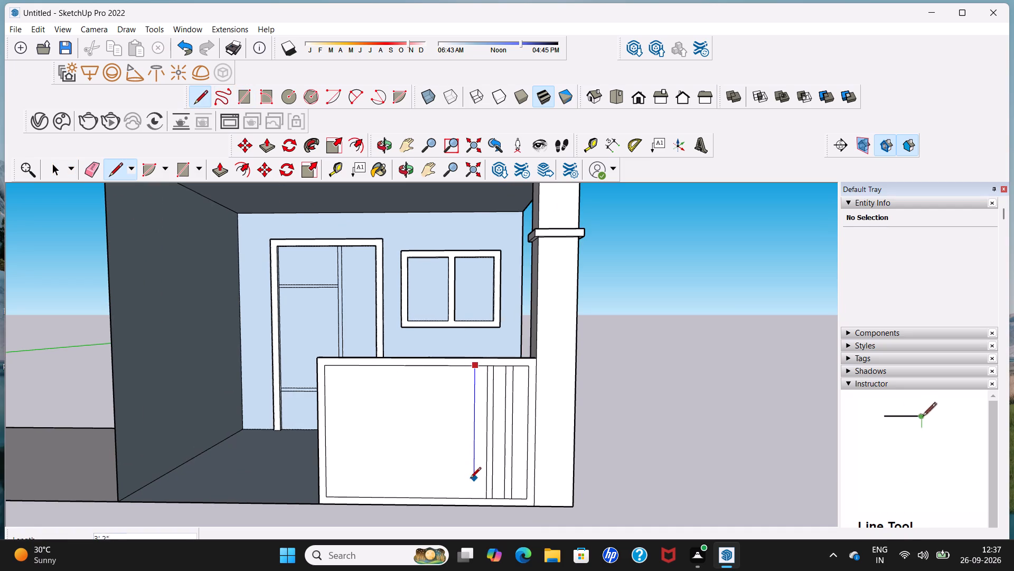
{"action": "left_click", "coordinate": [470, 493]}
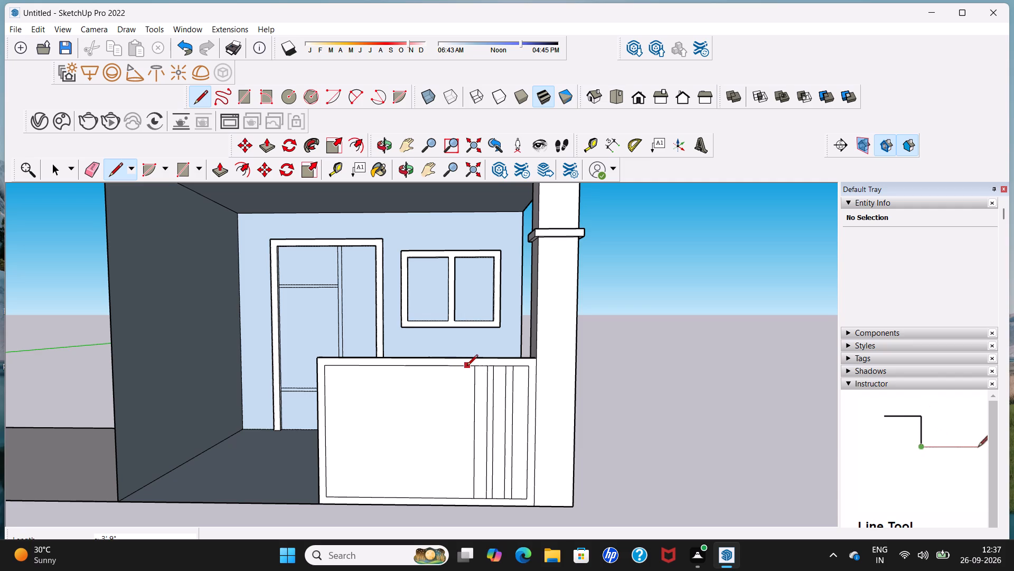
{"action": "left_click", "coordinate": [467, 366]}
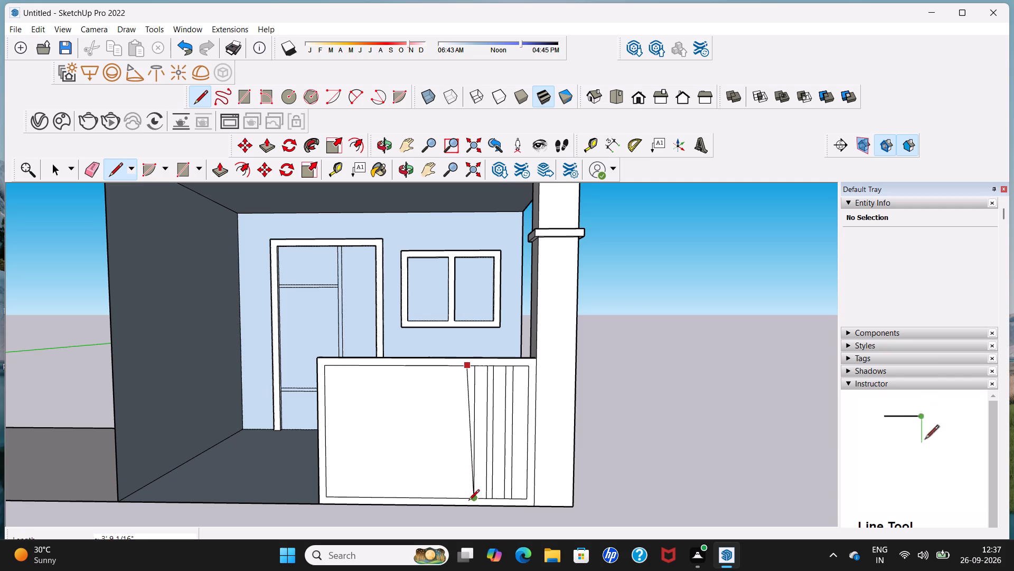
{"action": "left_click", "coordinate": [465, 501]}
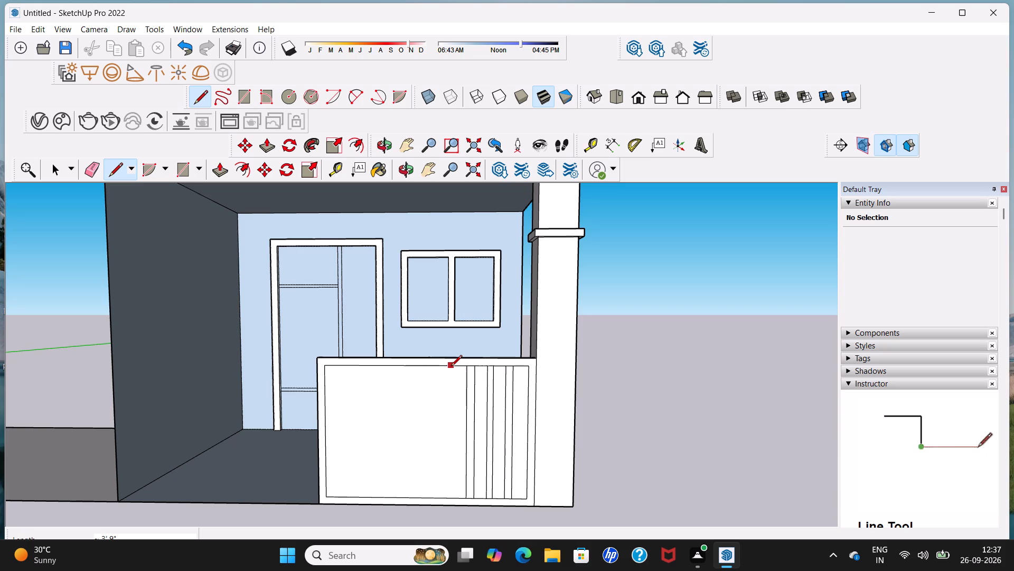
Draw two more closely spaced pairs of vertical lines about 3' 9" long on the inset panel, continuing the bar pattern away from the column.
{"action": "left_click", "coordinate": [453, 367]}
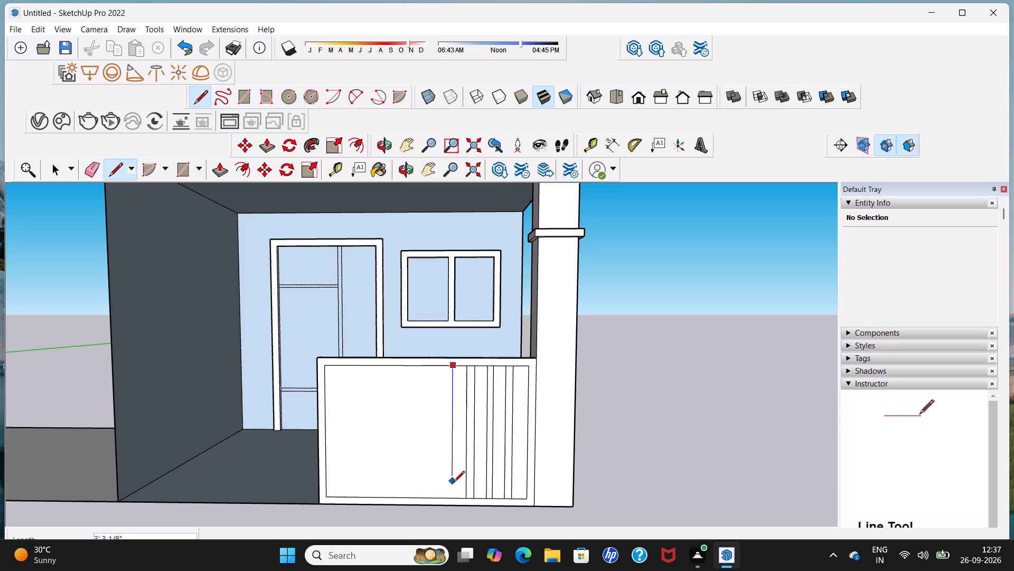
{"action": "left_click", "coordinate": [454, 495]}
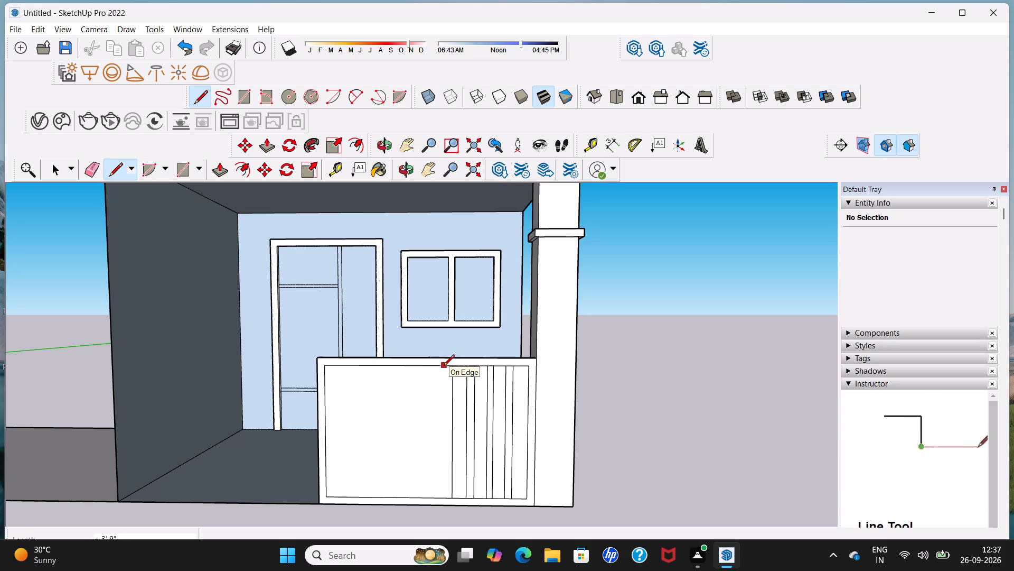
{"action": "left_click", "coordinate": [445, 366]}
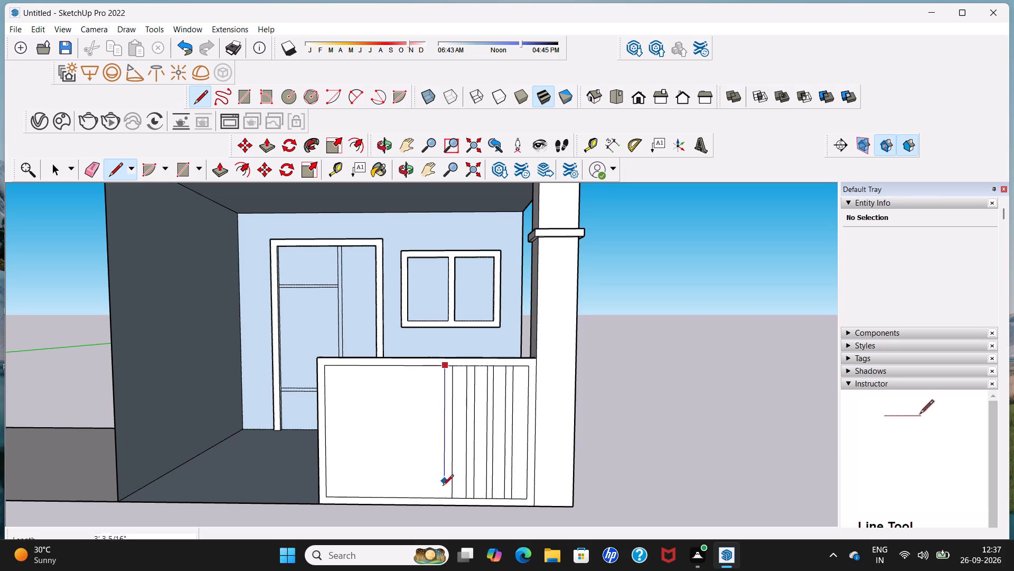
{"action": "left_click", "coordinate": [442, 496]}
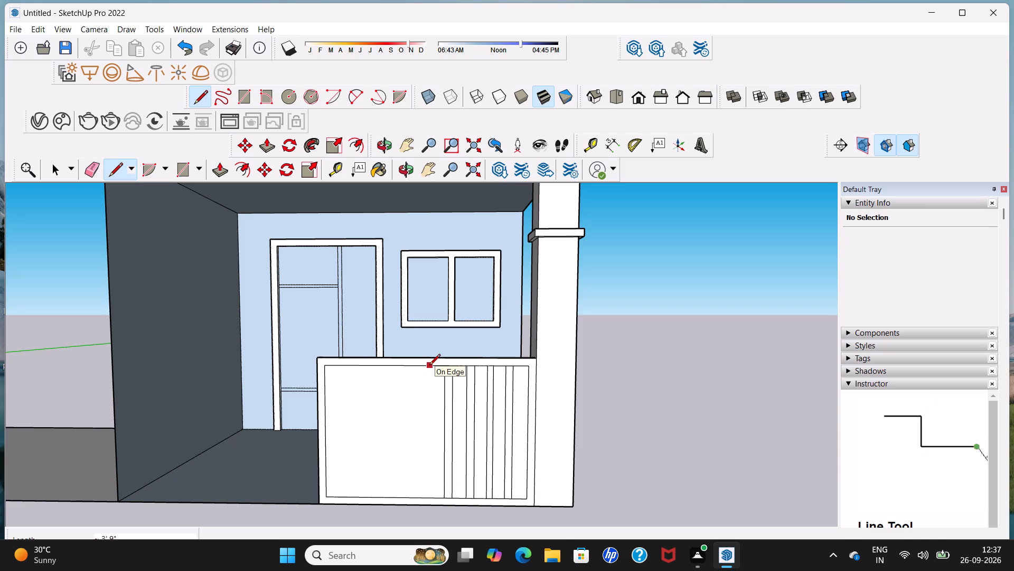
{"action": "left_click", "coordinate": [429, 366]}
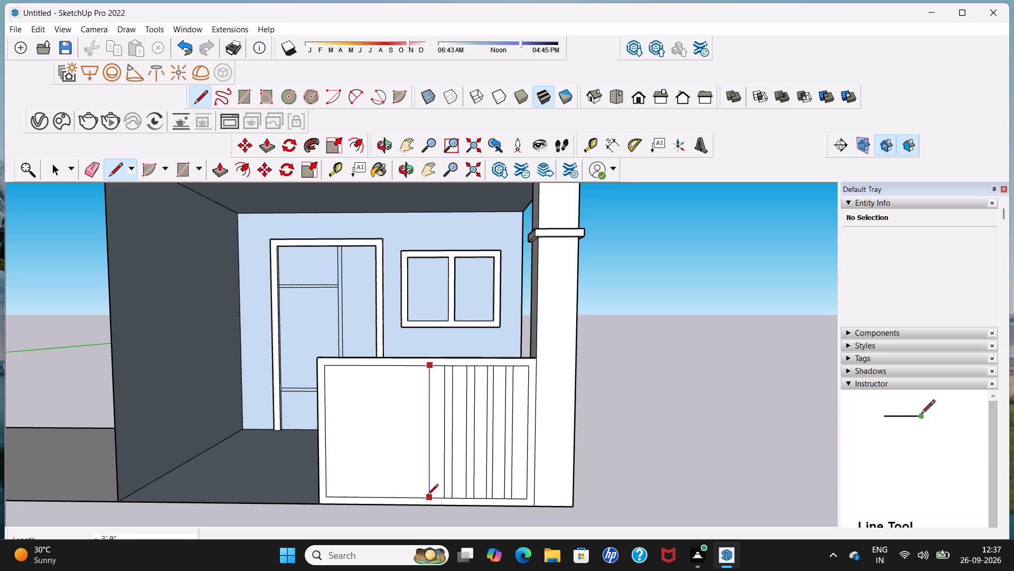
{"action": "left_click", "coordinate": [427, 498]}
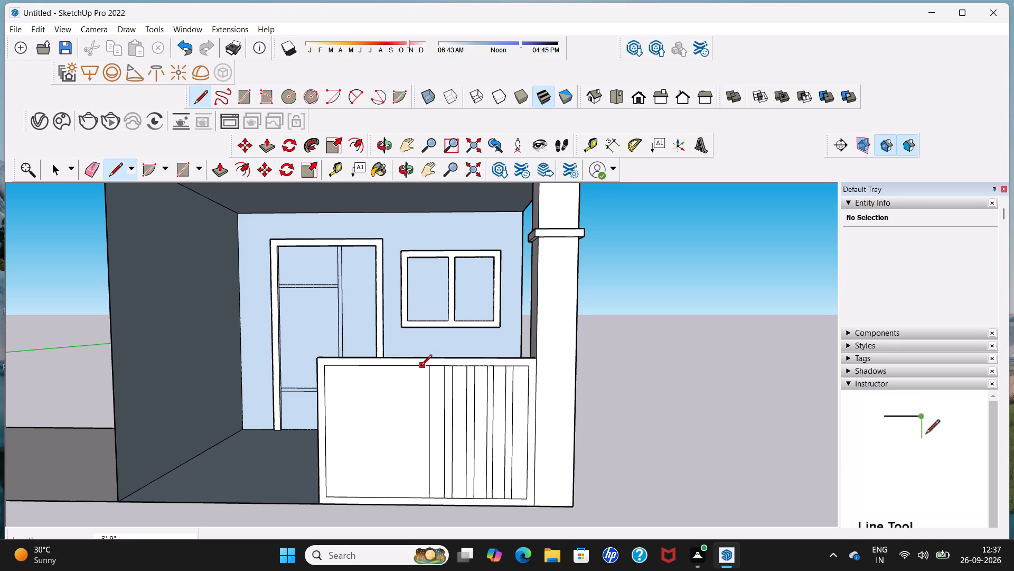
{"action": "left_click", "coordinate": [421, 366]}
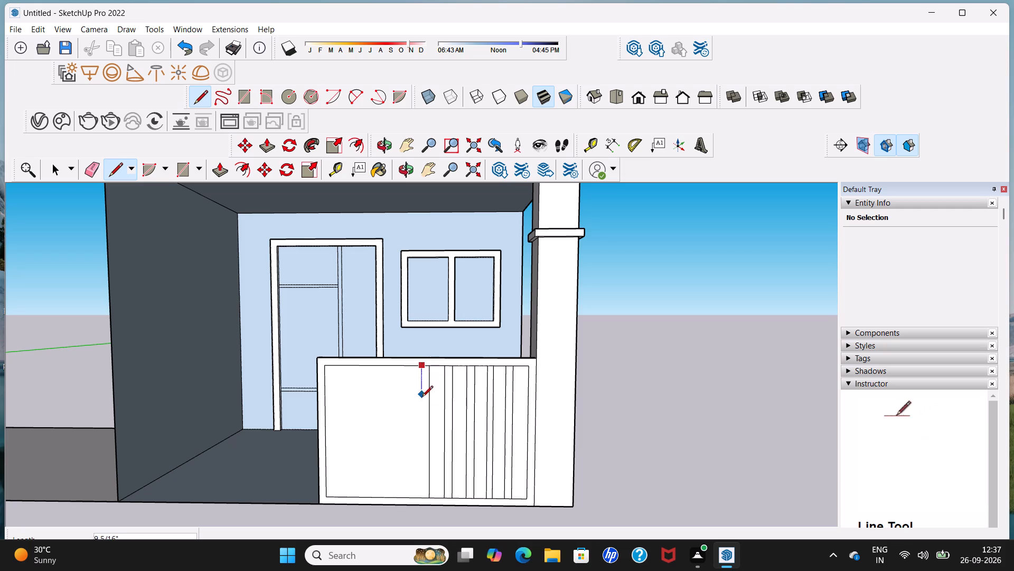
{"action": "left_click", "coordinate": [417, 495]}
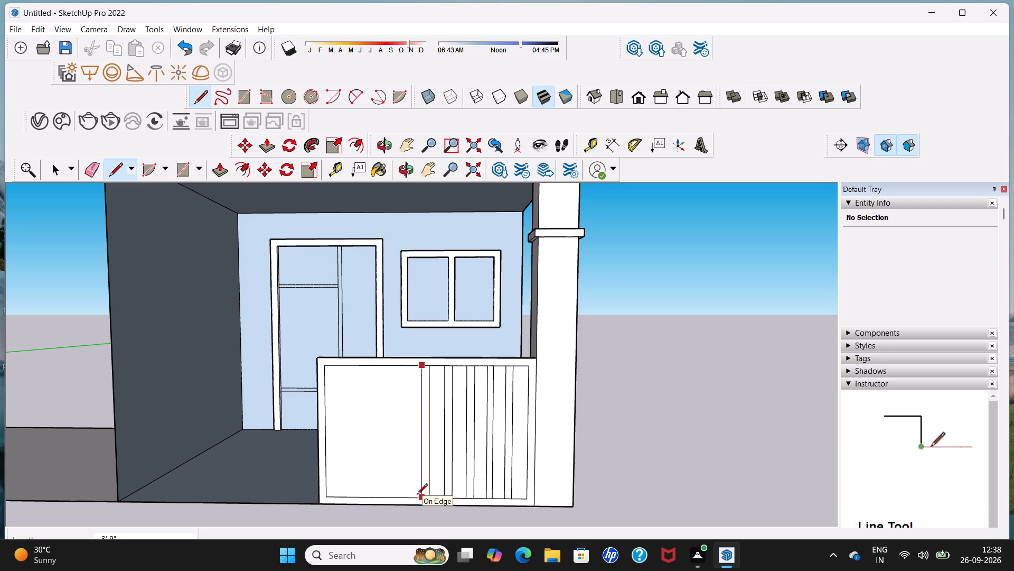
Draw the first vertical line of a sixth bar, about 3' 9" long, on the inset panel beyond the fifth pair.
{"action": "left_click", "coordinate": [407, 366]}
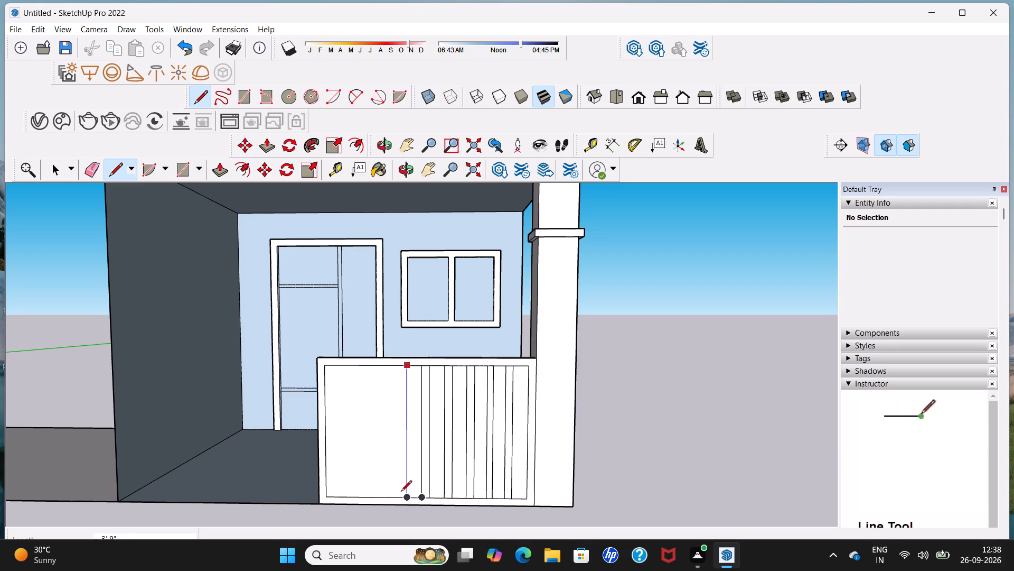
{"action": "left_click", "coordinate": [401, 492]}
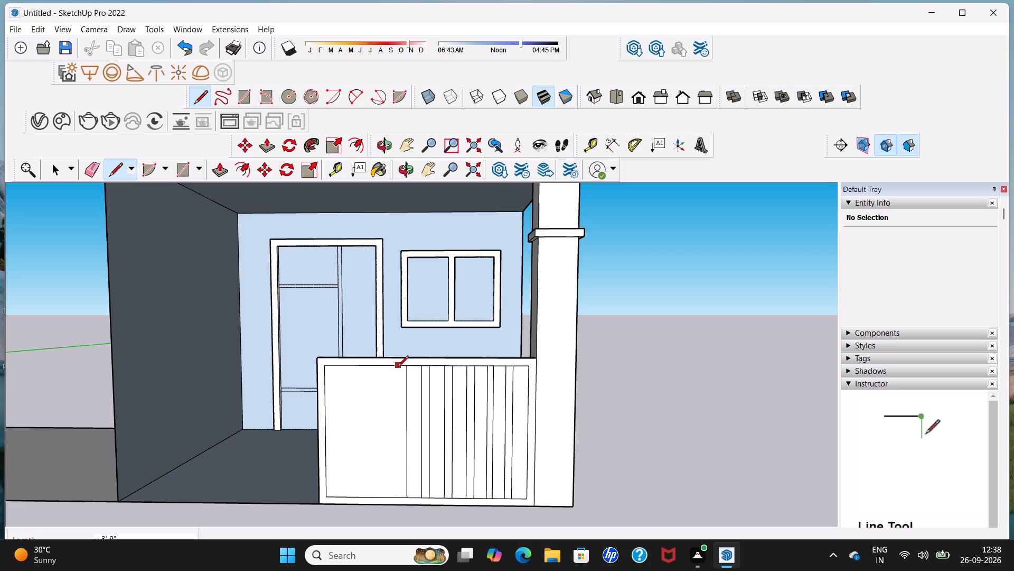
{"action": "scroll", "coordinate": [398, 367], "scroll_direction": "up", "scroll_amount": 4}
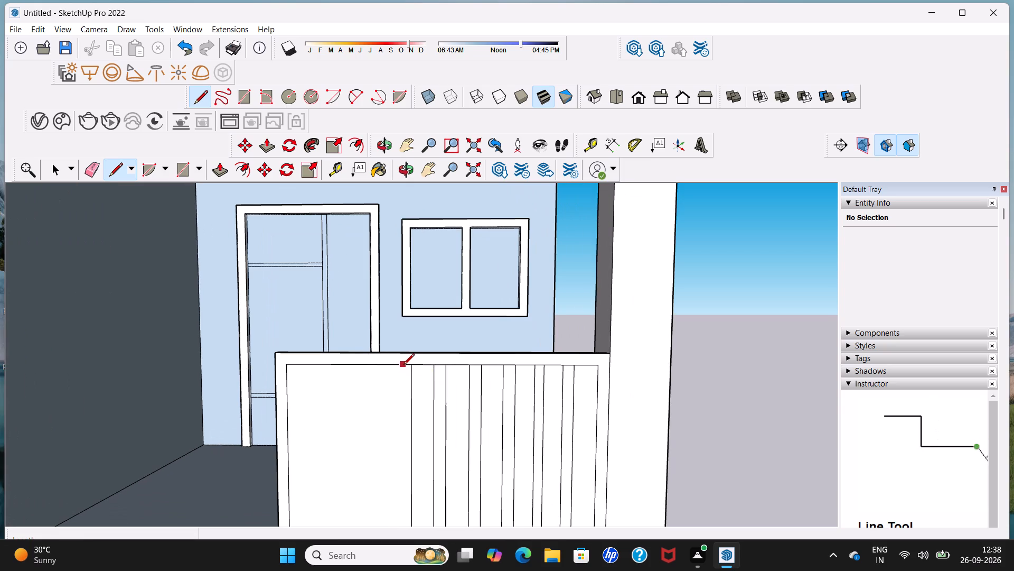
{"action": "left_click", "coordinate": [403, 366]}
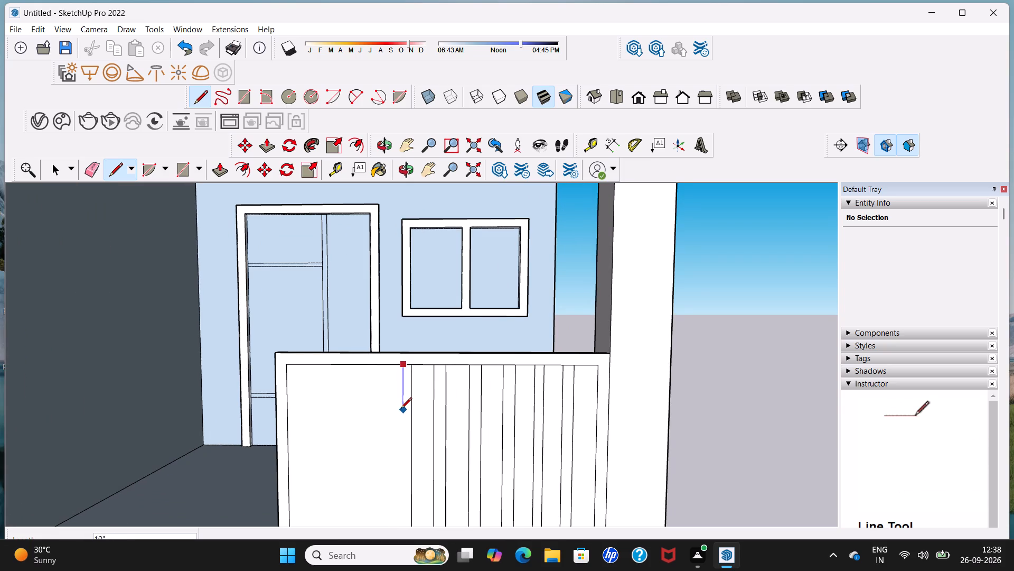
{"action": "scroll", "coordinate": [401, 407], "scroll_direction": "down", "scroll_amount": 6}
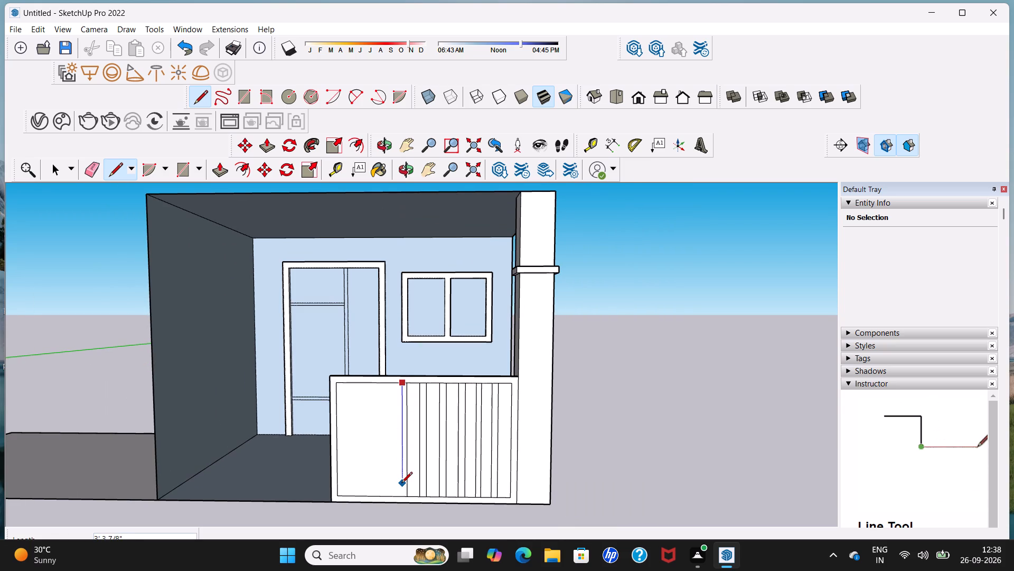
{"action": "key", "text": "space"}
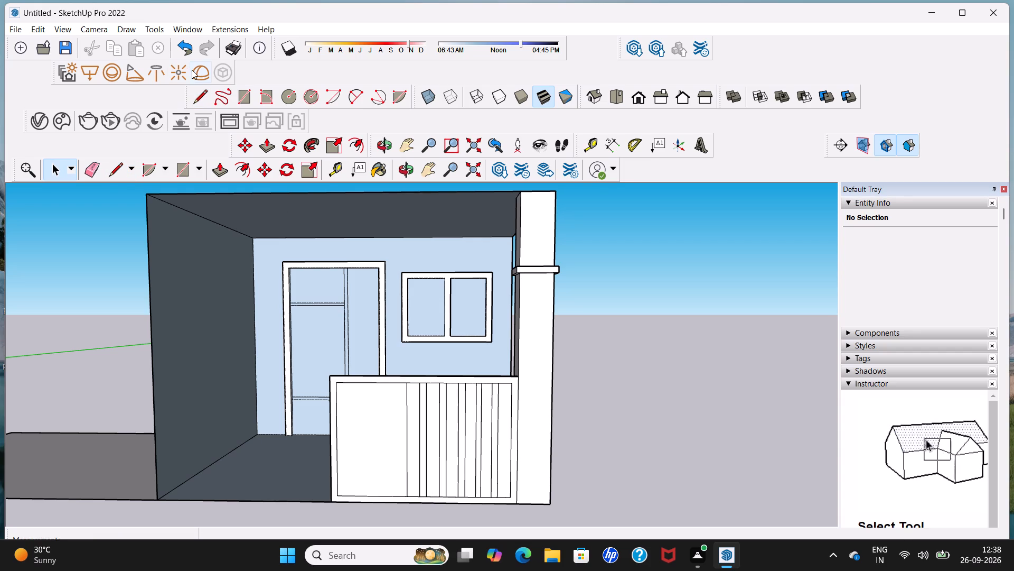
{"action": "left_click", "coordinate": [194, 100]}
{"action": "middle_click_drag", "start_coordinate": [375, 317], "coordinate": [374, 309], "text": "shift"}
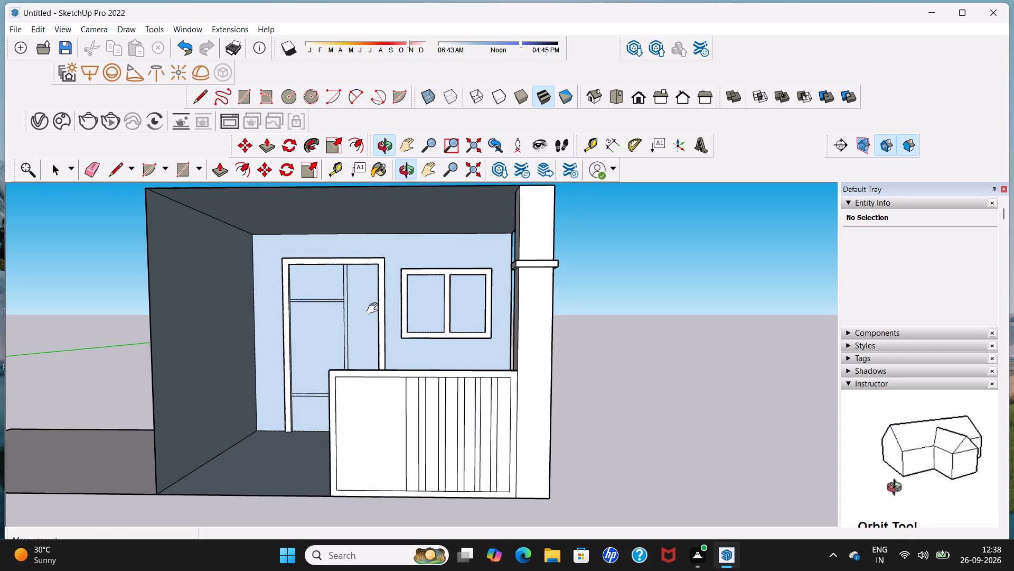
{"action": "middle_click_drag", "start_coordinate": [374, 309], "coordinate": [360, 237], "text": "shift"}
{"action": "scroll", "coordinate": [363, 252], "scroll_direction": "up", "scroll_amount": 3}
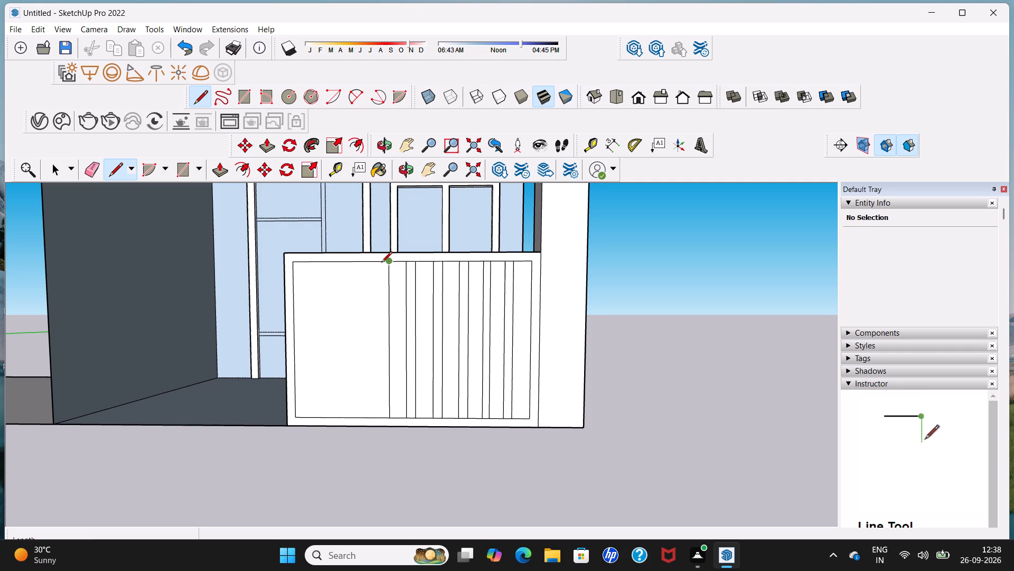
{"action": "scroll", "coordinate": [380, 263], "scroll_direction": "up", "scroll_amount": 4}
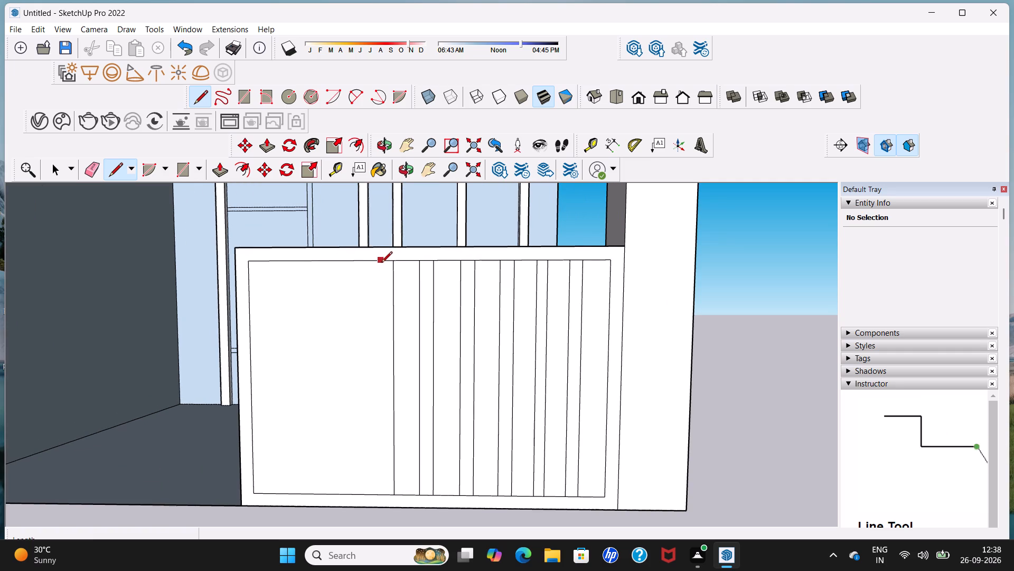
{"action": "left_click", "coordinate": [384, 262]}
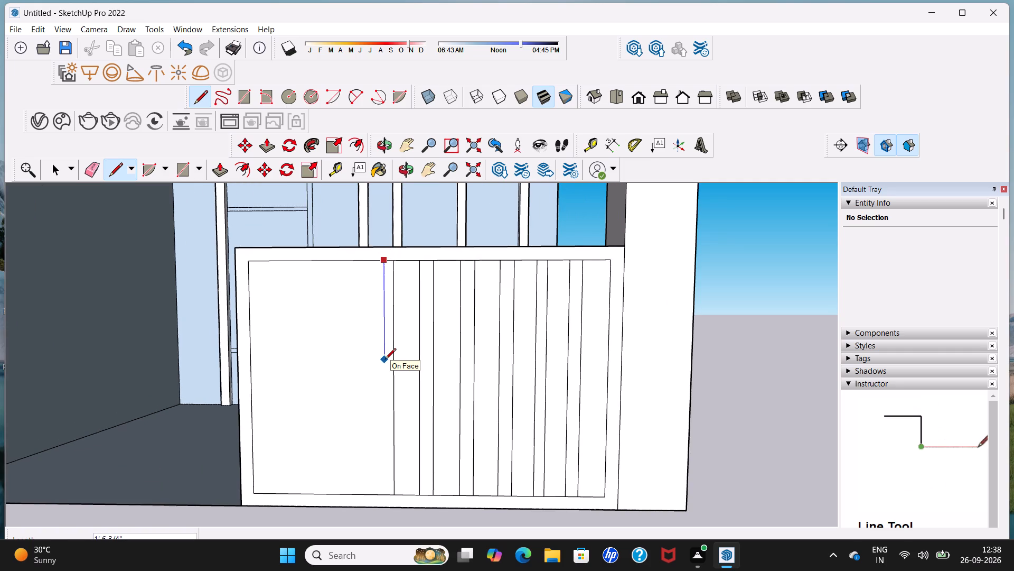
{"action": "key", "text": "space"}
Draw the sixth bar's second vertical line about 3' 9" long, close beside its first line on the side away from the column.
{"action": "left_click", "coordinate": [199, 99]}
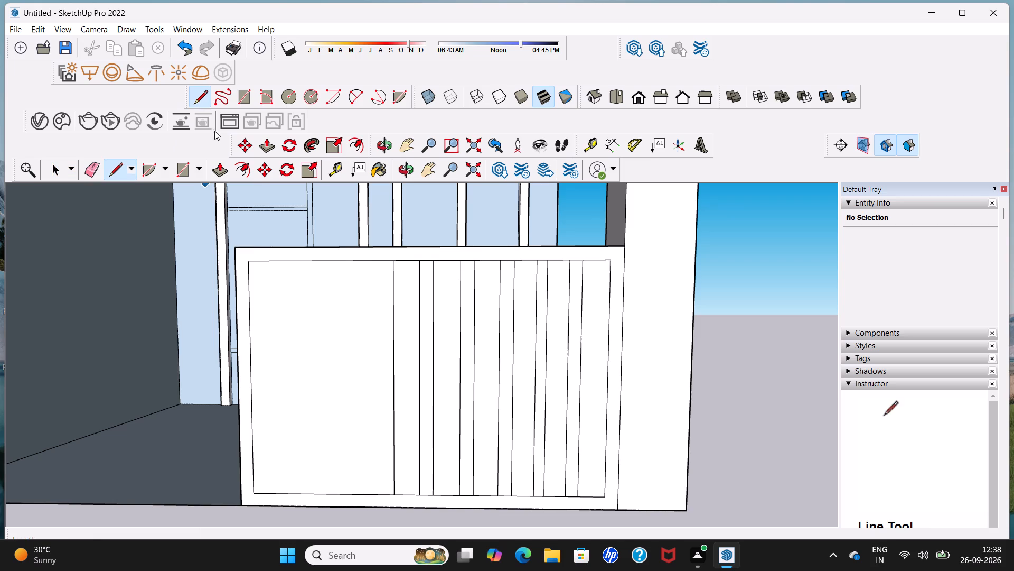
{"action": "left_click", "coordinate": [381, 263]}
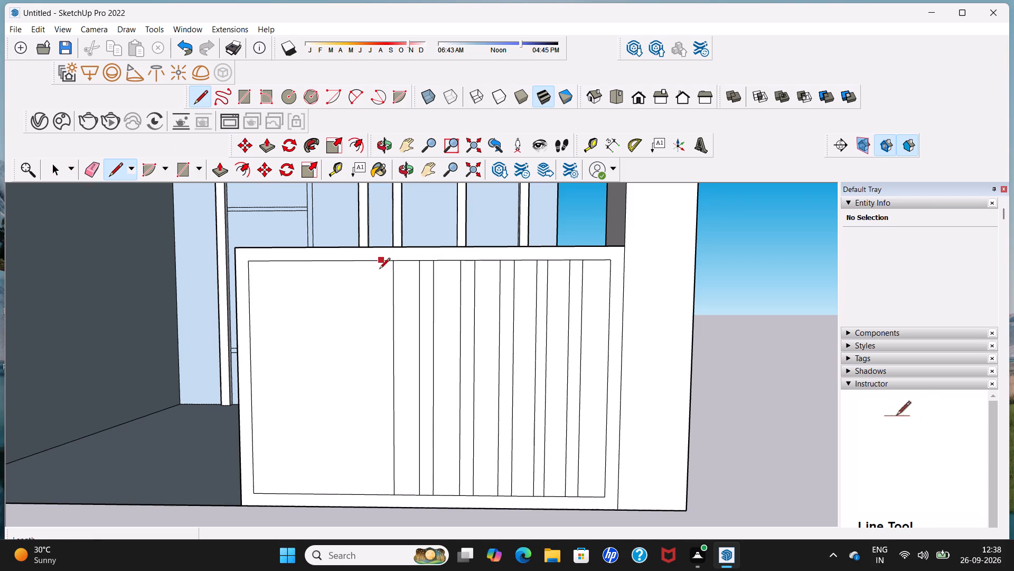
{"action": "left_click", "coordinate": [382, 492]}
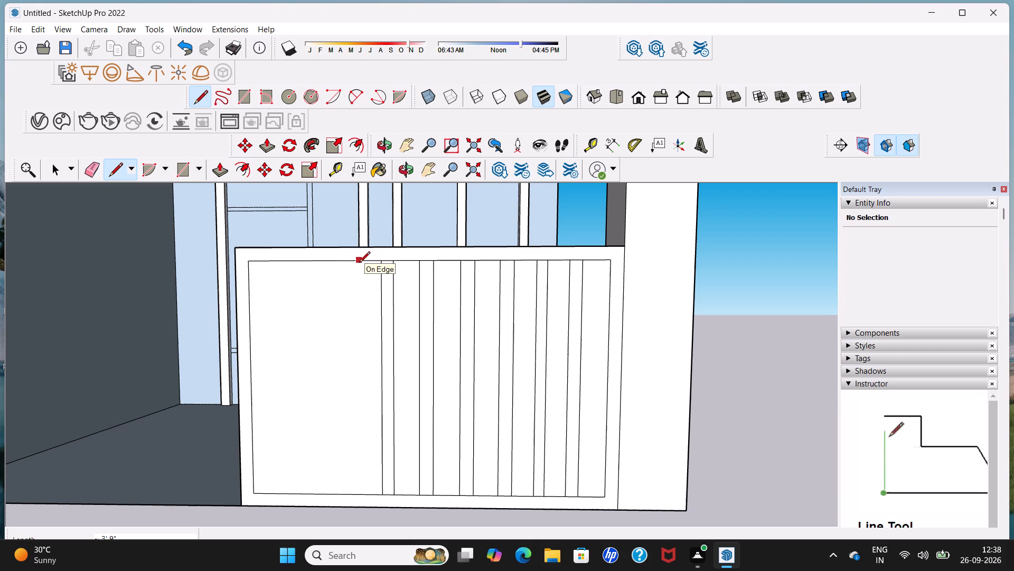
Draw a seventh closely spaced pair of vertical lines about 3' 9" long on the inset panel, farther from the column.
{"action": "left_click", "coordinate": [359, 263]}
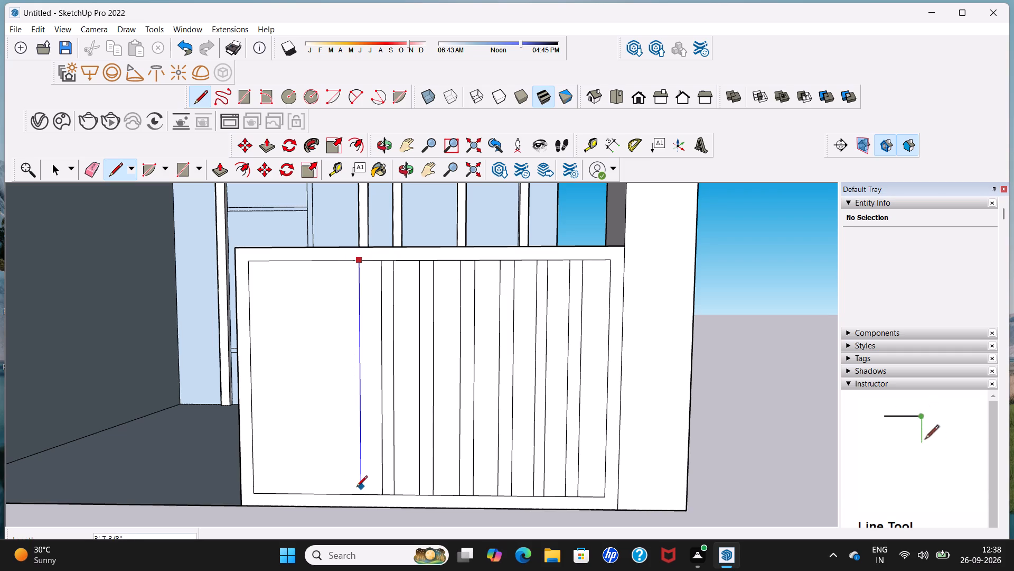
{"action": "left_click", "coordinate": [356, 496]}
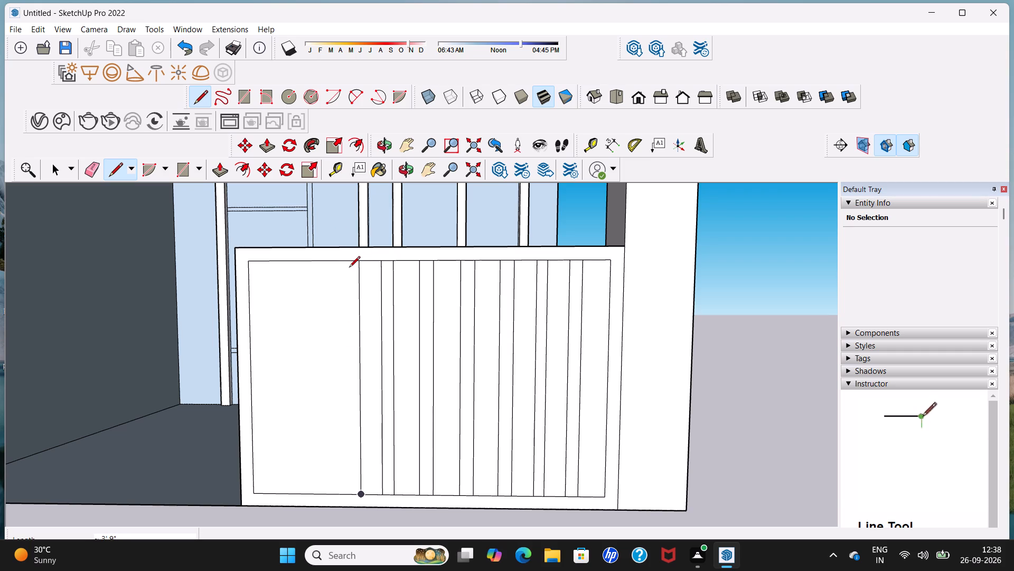
{"action": "left_click", "coordinate": [350, 261]}
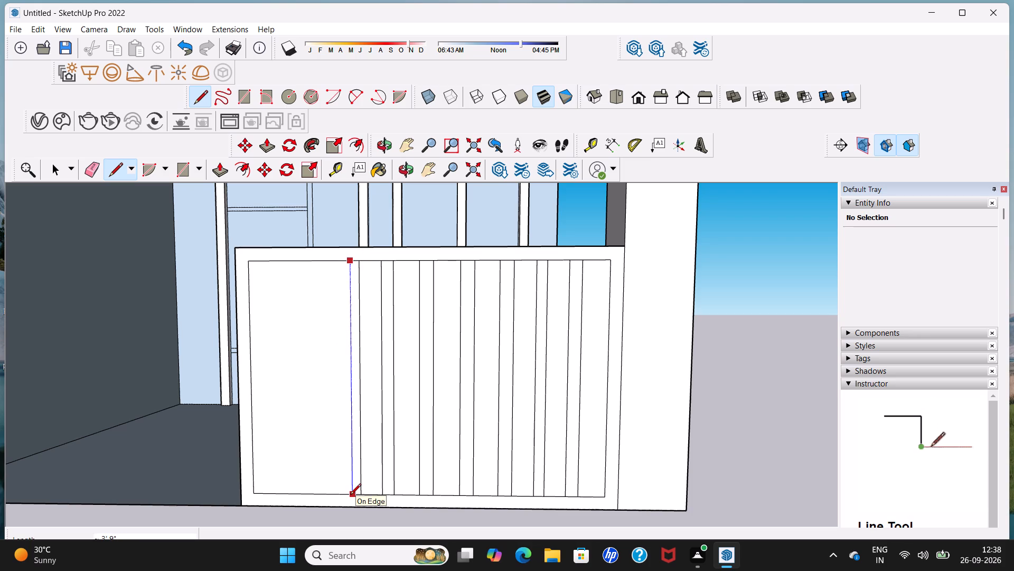
{"action": "key", "text": "space"}
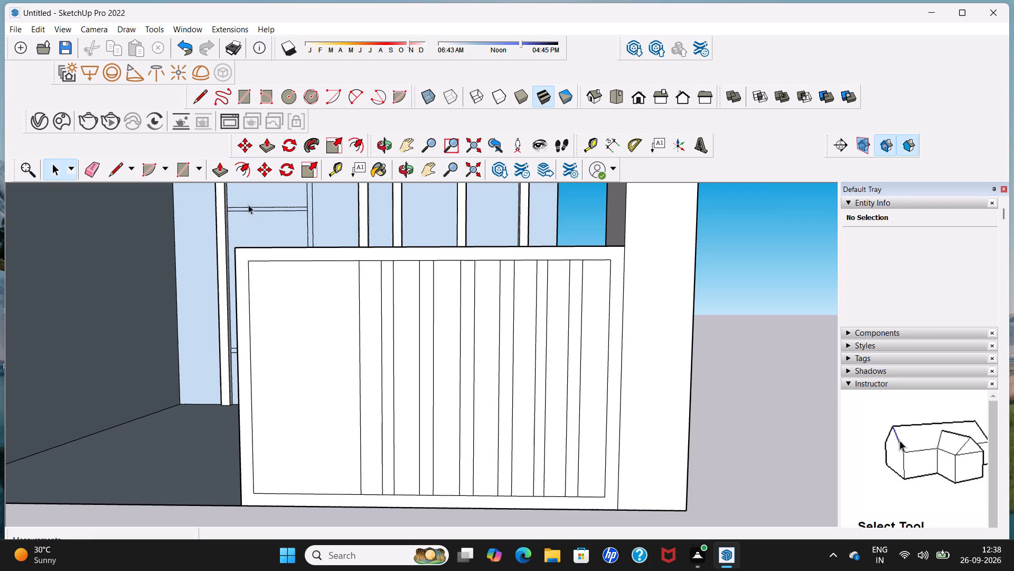
{"action": "left_click", "coordinate": [206, 98]}
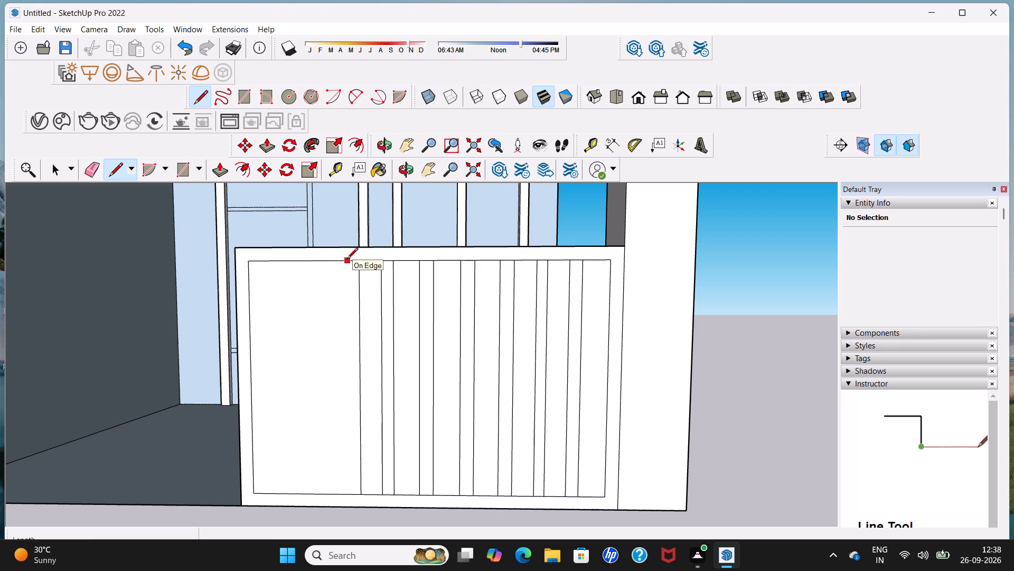
{"action": "left_click", "coordinate": [348, 260]}
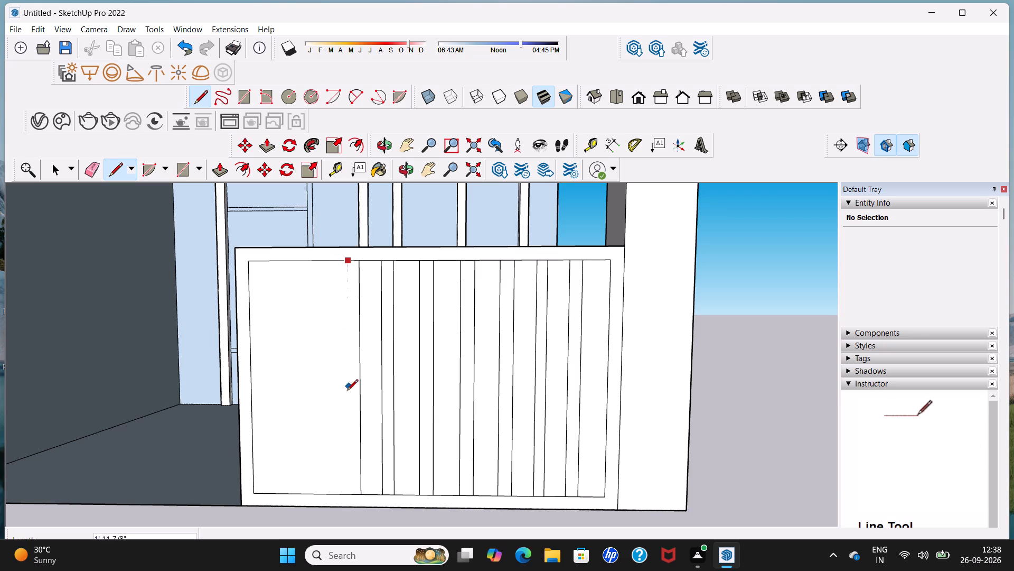
{"action": "left_click", "coordinate": [343, 492]}
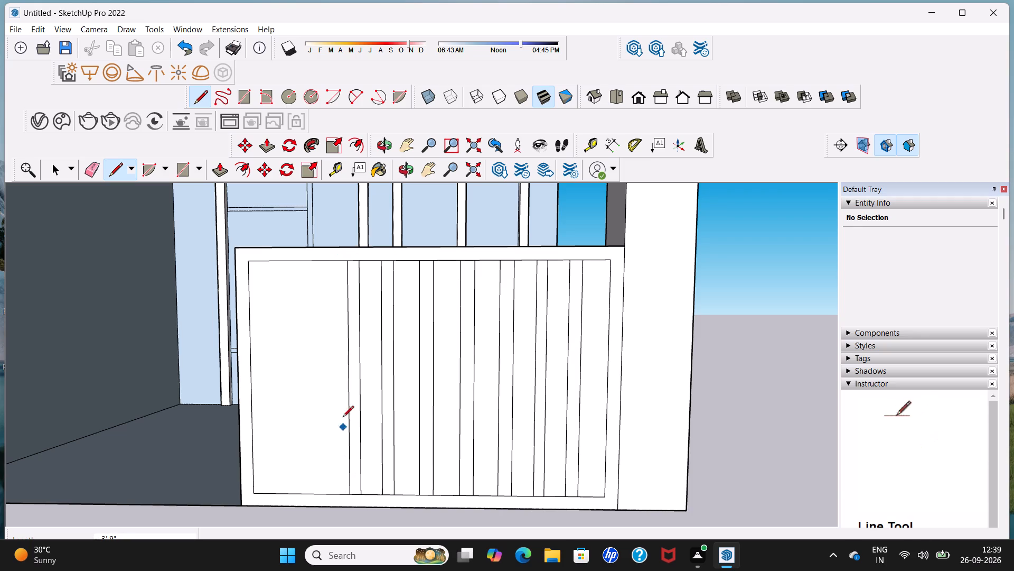
Draw an eighth closely spaced pair of vertical lines about 3' 9" long on the inset panel, farther from the column.
{"action": "left_click", "coordinate": [323, 261]}
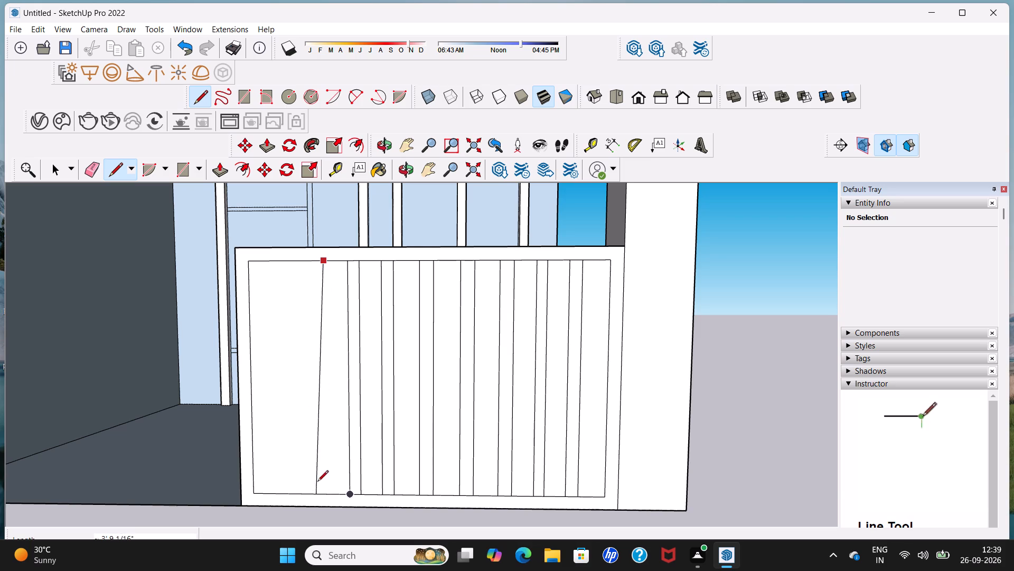
{"action": "left_click", "coordinate": [325, 498]}
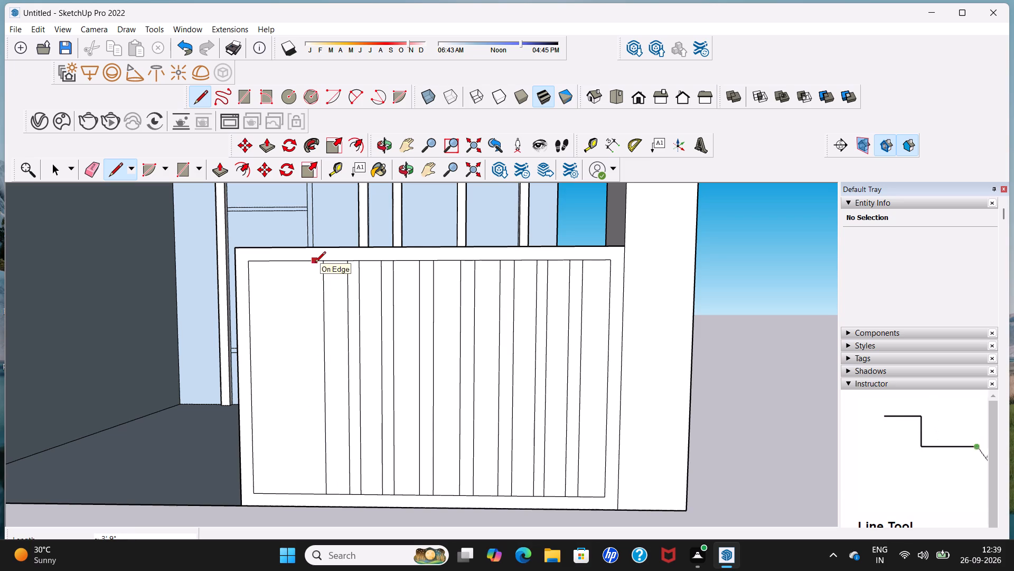
{"action": "left_click", "coordinate": [315, 263]}
{"action": "key", "text": "space"}
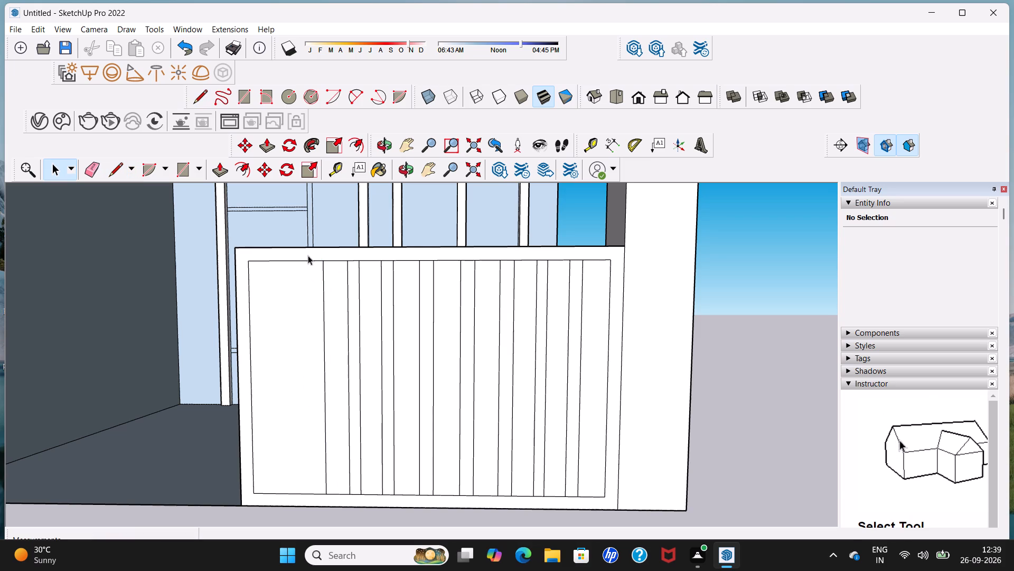
{"action": "left_click", "coordinate": [201, 98]}
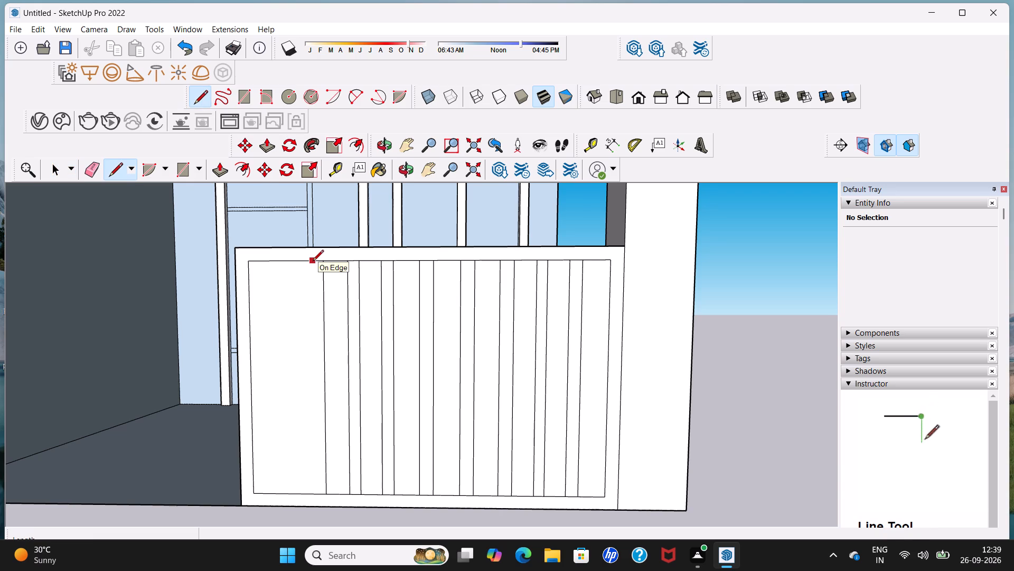
{"action": "left_click", "coordinate": [314, 261]}
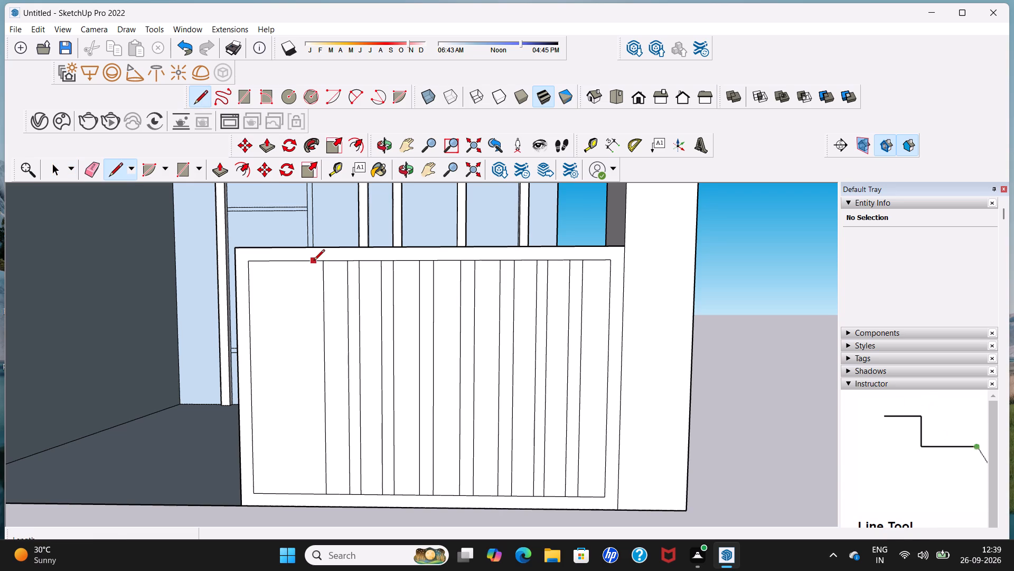
{"action": "left_click", "coordinate": [314, 496]}
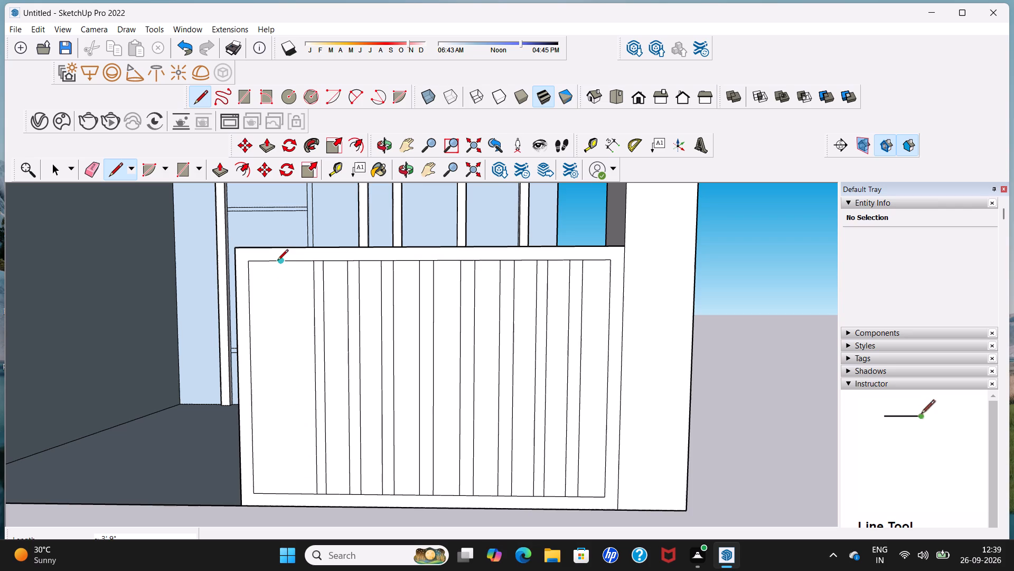
Draw a ninth closely spaced pair of vertical lines about 3' 9" long near the inset panel's end away from the column.
{"action": "scroll", "coordinate": [273, 264], "scroll_direction": "up", "scroll_amount": 3}
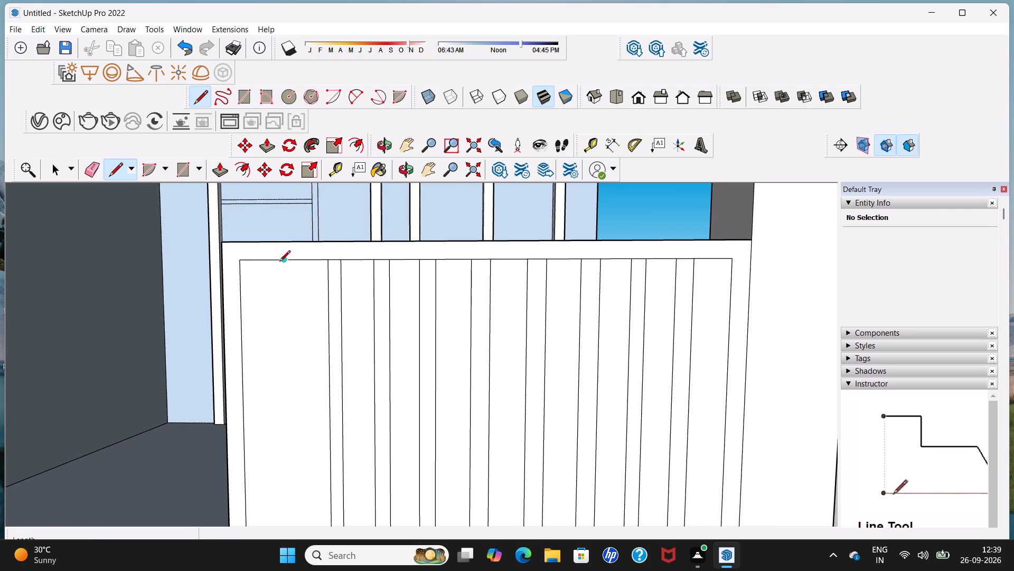
{"action": "left_click", "coordinate": [276, 262]}
{"action": "scroll", "coordinate": [276, 296], "scroll_direction": "down", "scroll_amount": 3}
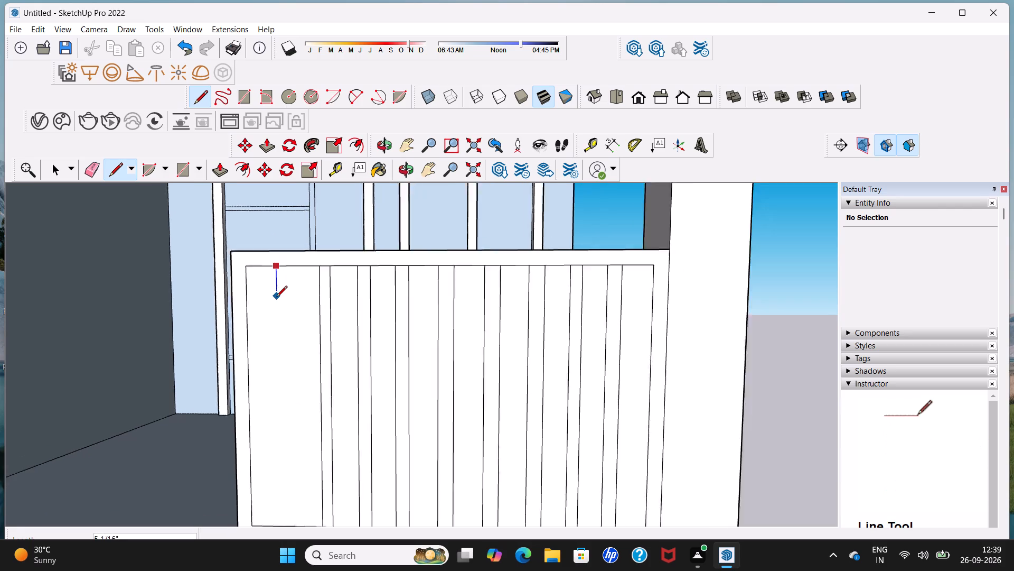
{"action": "scroll", "coordinate": [276, 298], "scroll_direction": "down", "scroll_amount": 5}
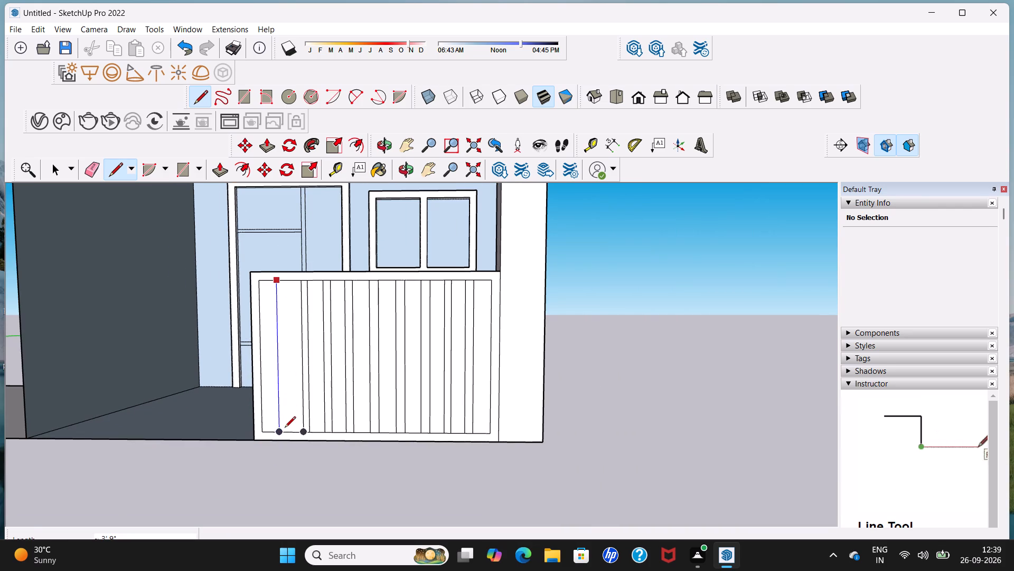
{"action": "left_click", "coordinate": [285, 428]}
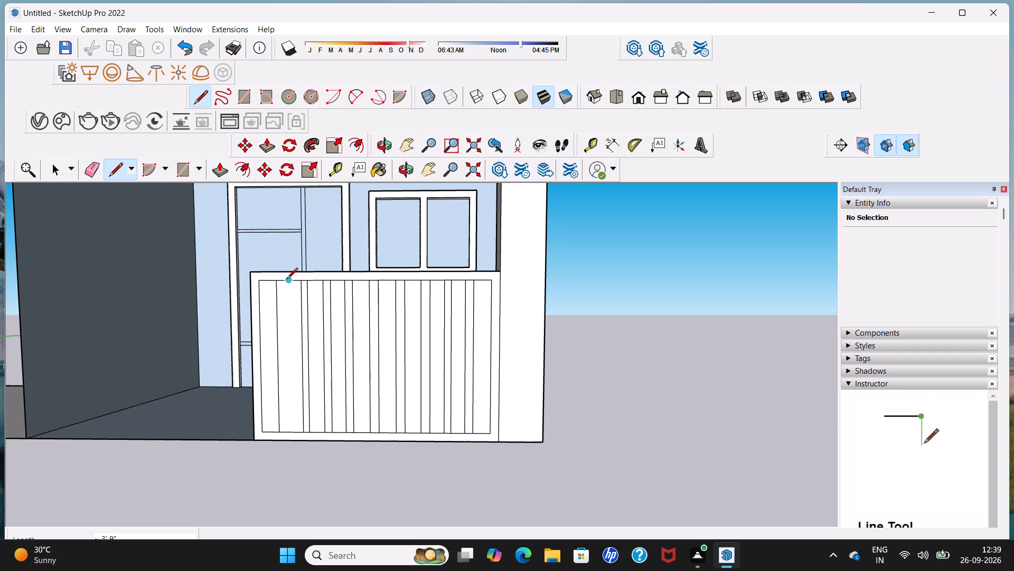
{"action": "scroll", "coordinate": [287, 280], "scroll_direction": "up", "scroll_amount": 8}
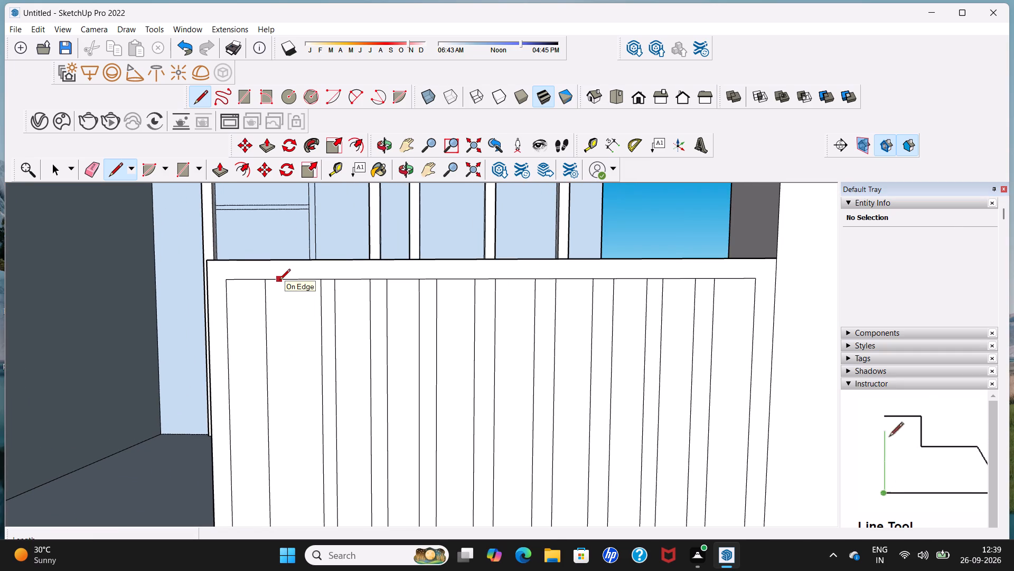
{"action": "left_click", "coordinate": [280, 281]}
{"action": "scroll", "coordinate": [280, 339], "scroll_direction": "down", "scroll_amount": 6}
{"action": "left_click", "coordinate": [286, 499]}
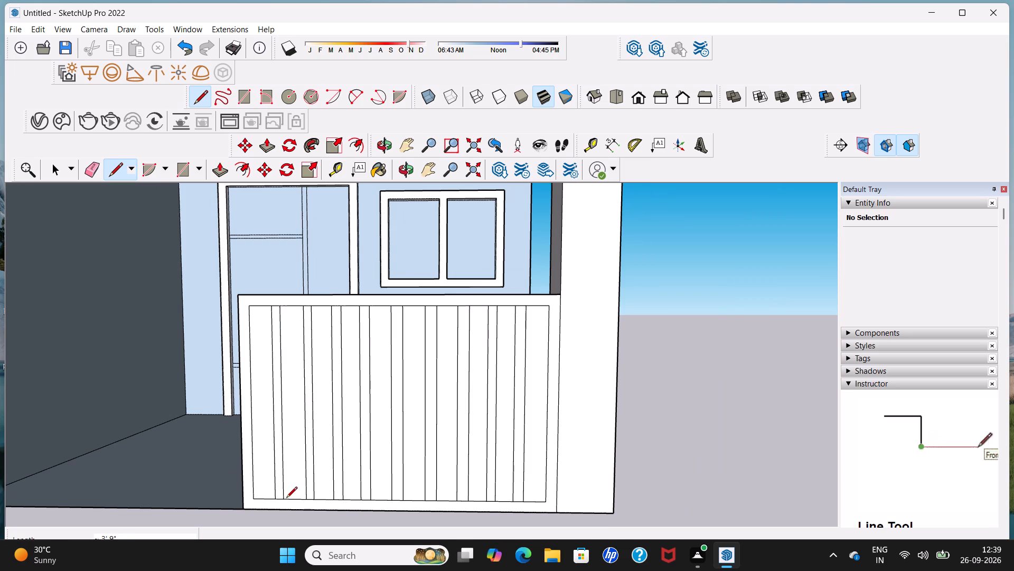
Delete the five wide faces between the bars on the half of the railing panel farthest from the column.
{"action": "key", "text": "space"}
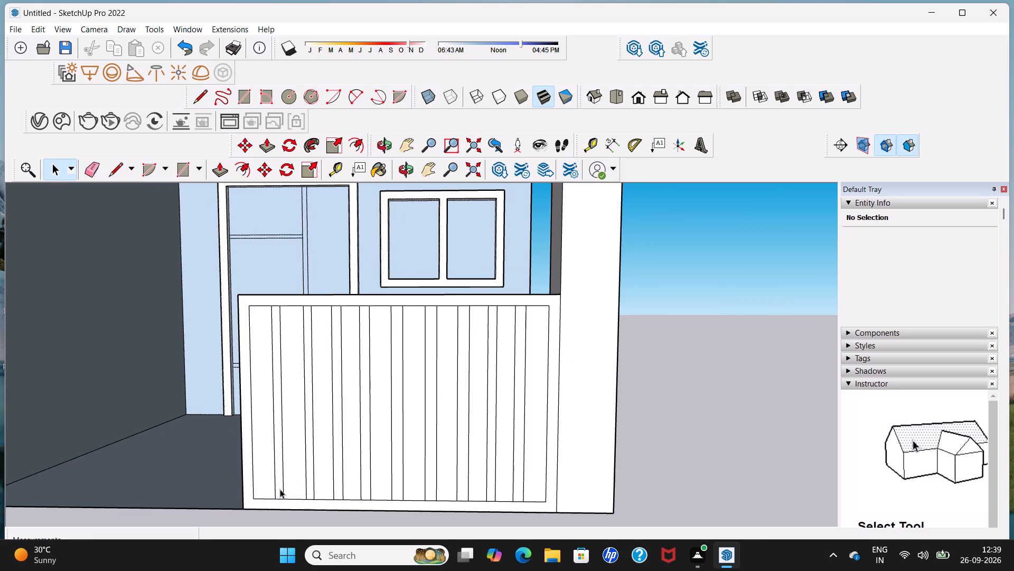
{"action": "left_click", "coordinate": [261, 449]}
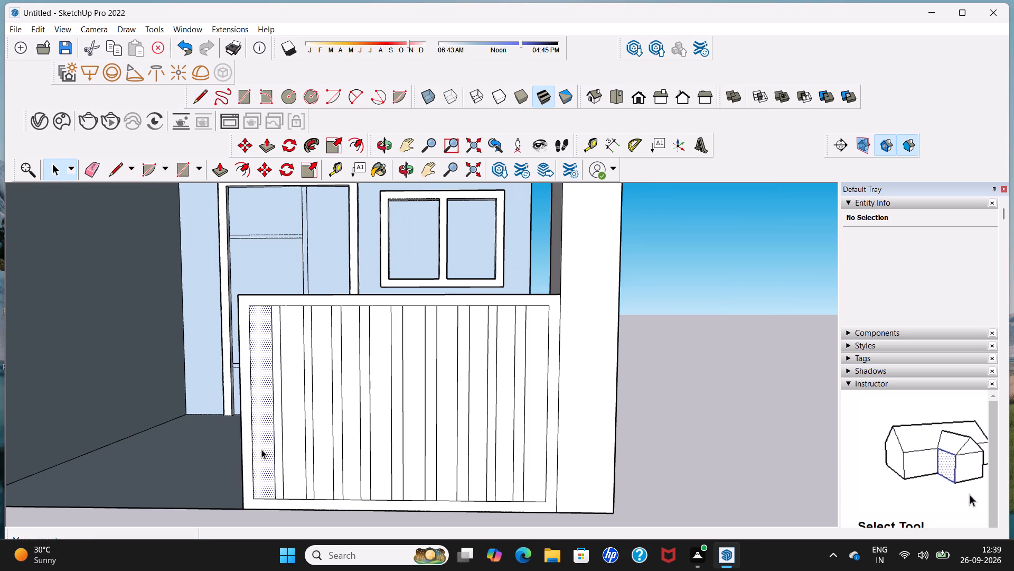
{"action": "key", "text": "Delete"}
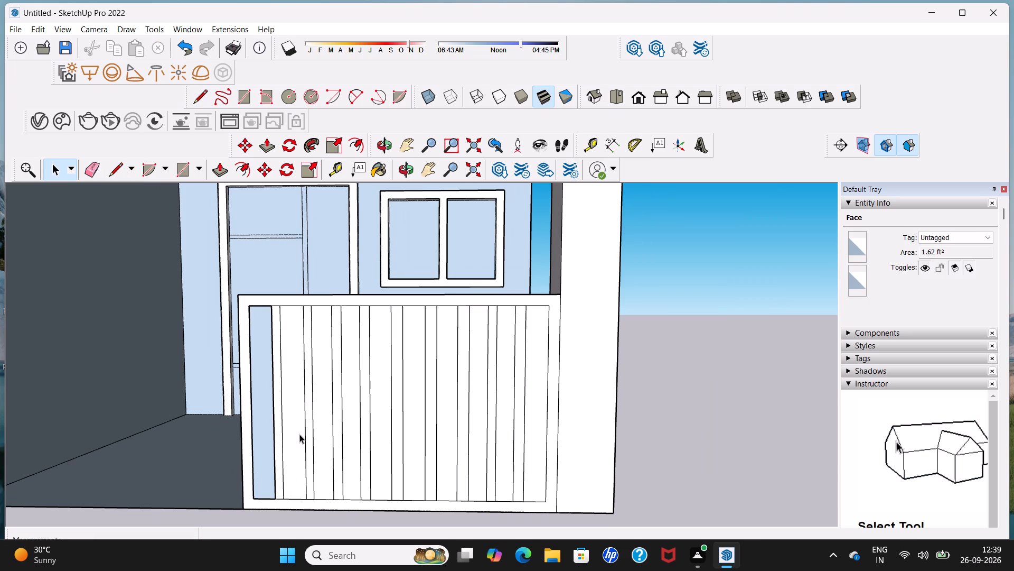
{"action": "left_click", "coordinate": [299, 435]}
{"action": "key", "text": "Delete"}
{"action": "left_click", "coordinate": [328, 419]}
{"action": "key", "text": "Delete"}
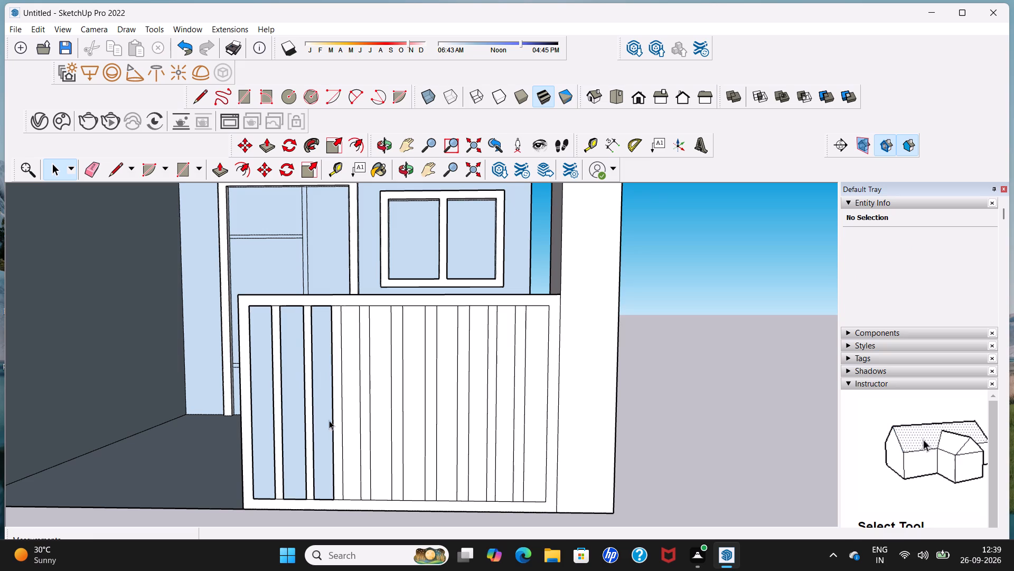
{"action": "left_click", "coordinate": [354, 419]}
{"action": "key", "text": "Delete"}
{"action": "left_click", "coordinate": [381, 411]}
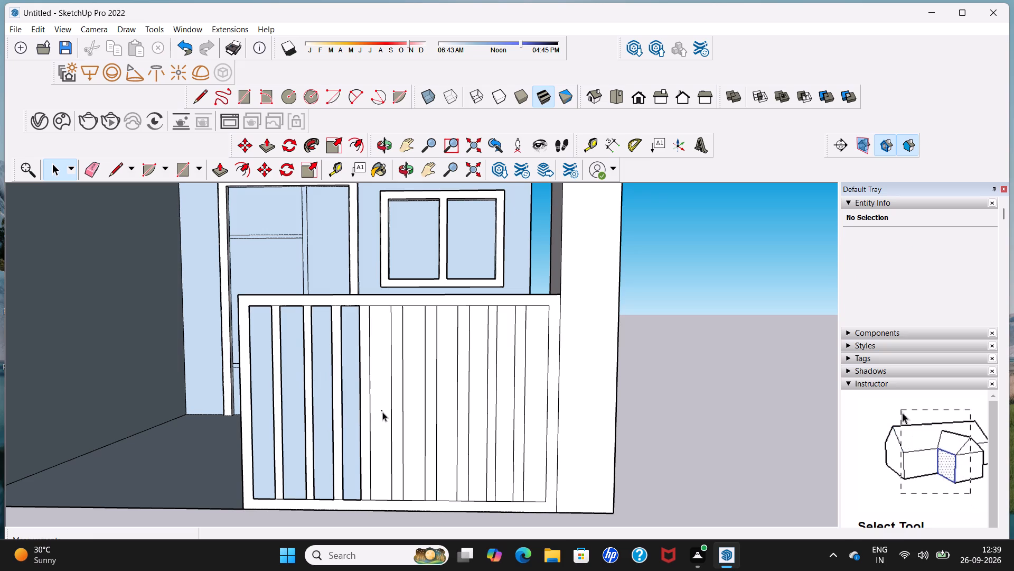
{"action": "key", "text": "Delete"}
Delete the remaining five wide faces between the bars on the railing panel, up to the column side.
{"action": "left_click", "coordinate": [412, 400]}
{"action": "key", "text": "Delete"}
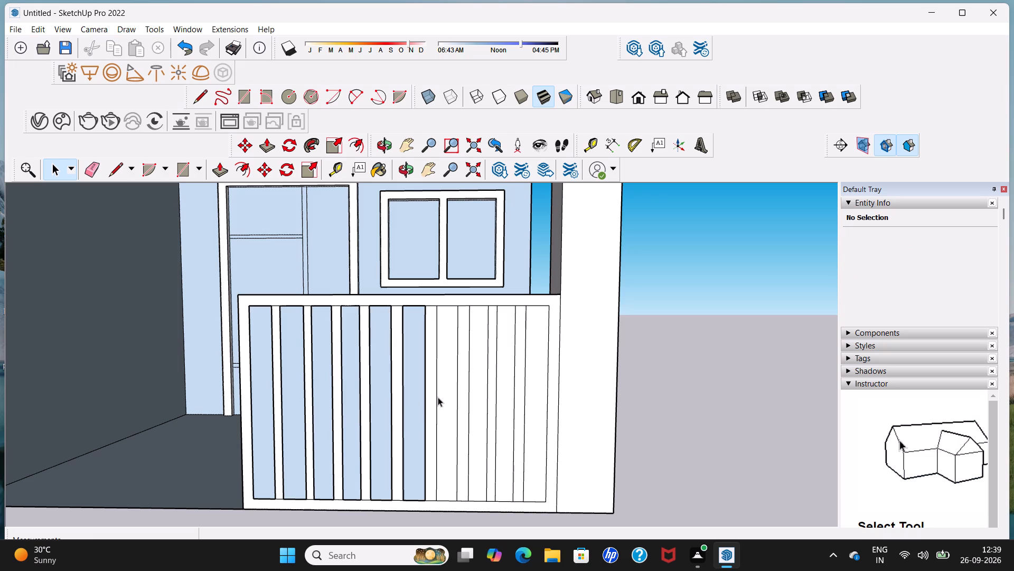
{"action": "left_click", "coordinate": [444, 394]}
{"action": "key", "text": "Delete"}
{"action": "left_click", "coordinate": [484, 395]}
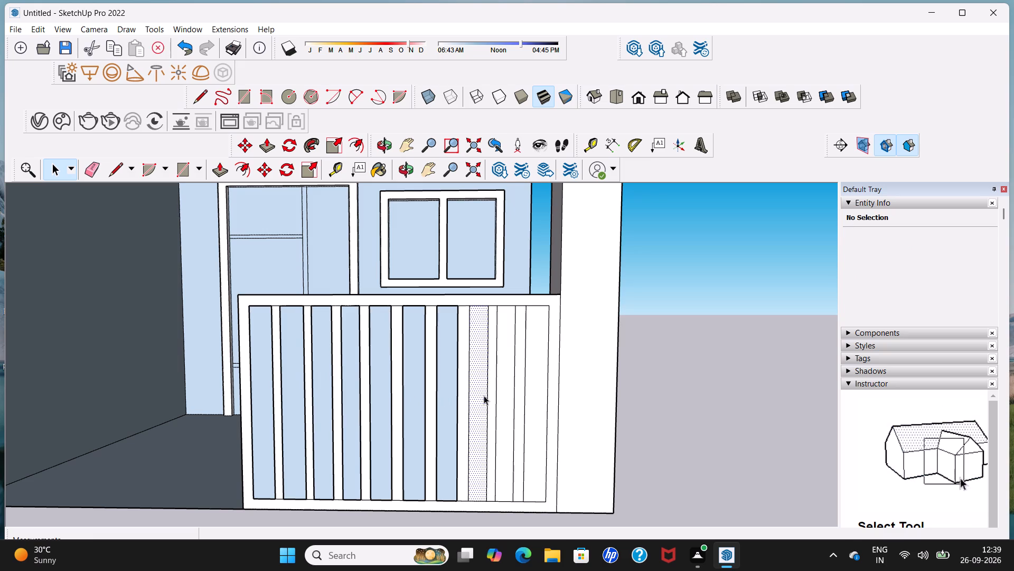
{"action": "key", "text": "Delete"}
{"action": "left_click", "coordinate": [506, 388]}
{"action": "key", "text": "Delete"}
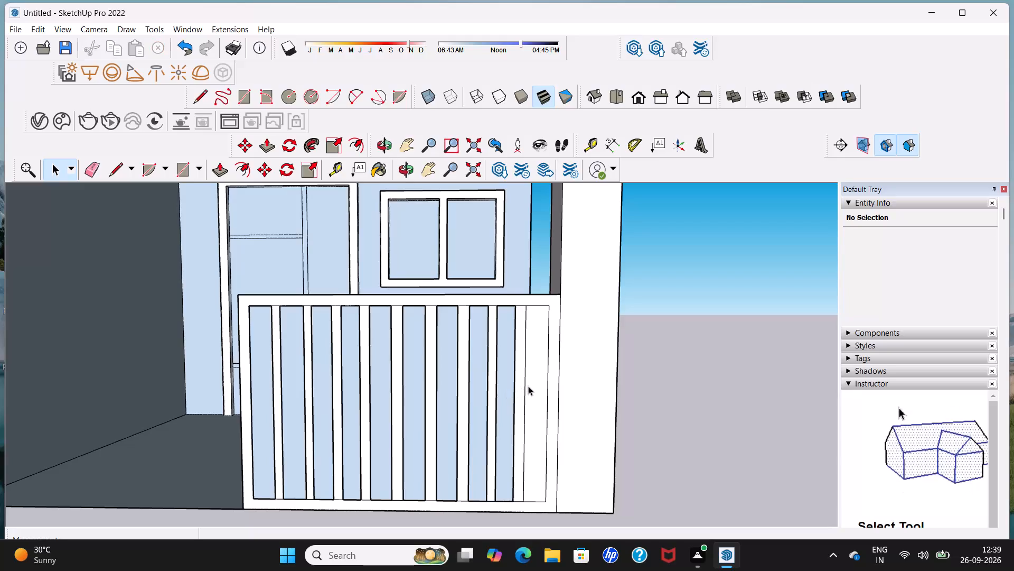
{"action": "left_click", "coordinate": [533, 384]}
{"action": "key", "text": "Delete"}
Delete the face on the inner side of the railing that closes off the gaps between the bars.
{"action": "middle_click_drag", "start_coordinate": [398, 432], "coordinate": [515, 430]}
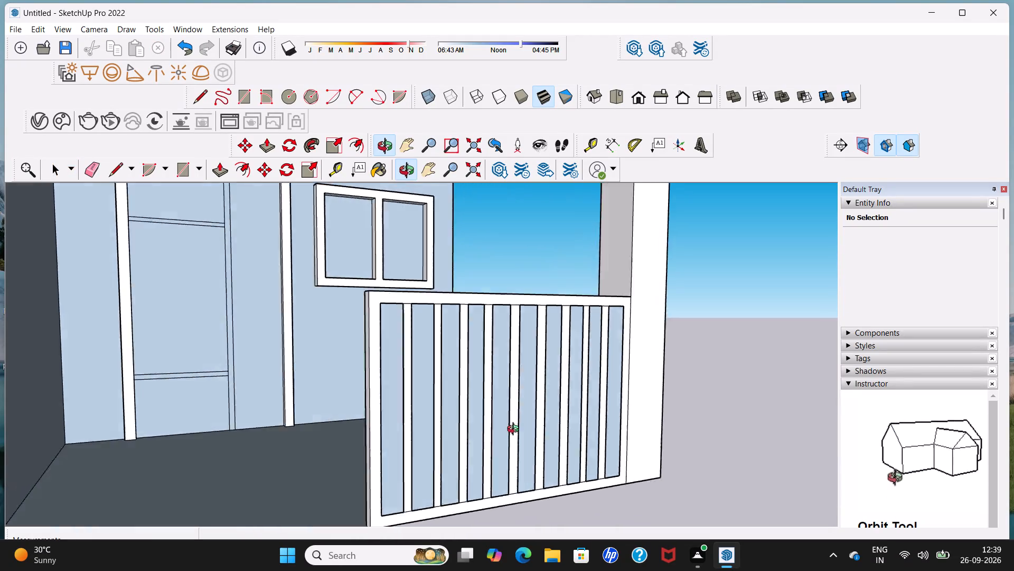
{"action": "middle_click_drag", "start_coordinate": [515, 430], "coordinate": [679, 427]}
{"action": "middle_click_drag", "start_coordinate": [583, 419], "coordinate": [358, 448]}
{"action": "middle_click_drag", "start_coordinate": [619, 423], "coordinate": [577, 434]}
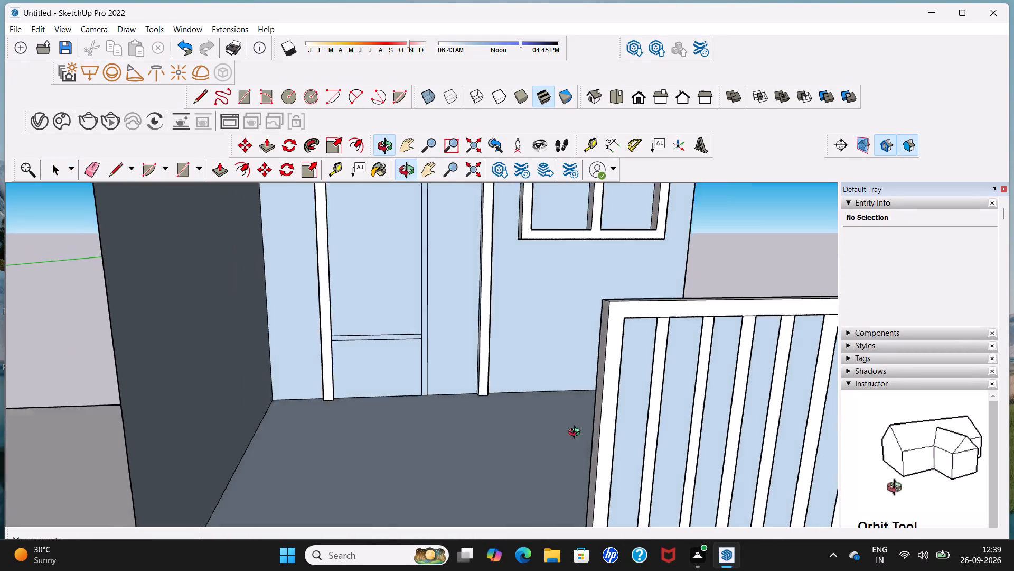
{"action": "middle_click_drag", "start_coordinate": [577, 434], "coordinate": [484, 421]}
{"action": "scroll", "coordinate": [480, 412], "scroll_direction": "down", "scroll_amount": 12}
{"action": "middle_click_drag", "start_coordinate": [589, 425], "coordinate": [437, 438]}
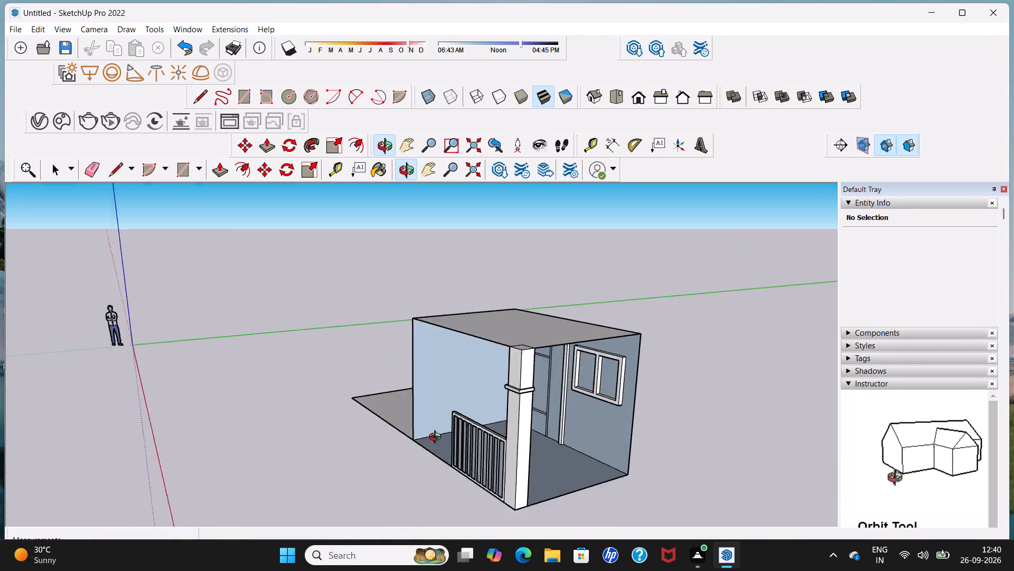
{"action": "middle_click_drag", "start_coordinate": [437, 438], "coordinate": [253, 441]}
{"action": "scroll", "coordinate": [362, 451], "scroll_direction": "up", "scroll_amount": 4}
{"action": "left_click", "coordinate": [362, 449]}
{"action": "key", "text": "Delete"}
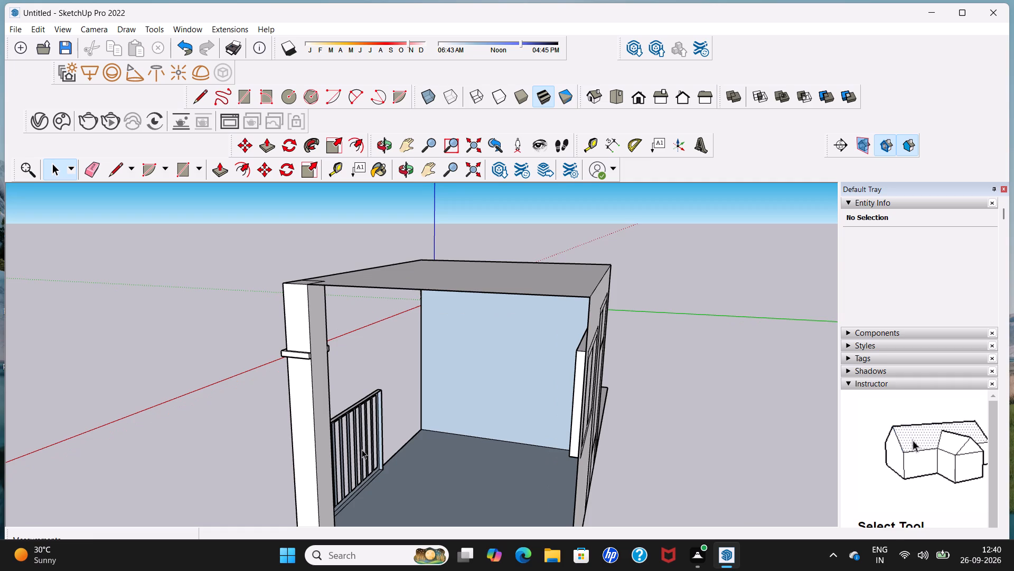
Examine the open railing and the whole structure from the inside, the window side and the front.
{"action": "middle_click_drag", "start_coordinate": [283, 480], "coordinate": [494, 470]}
{"action": "scroll", "coordinate": [407, 474], "scroll_direction": "up", "scroll_amount": 4}
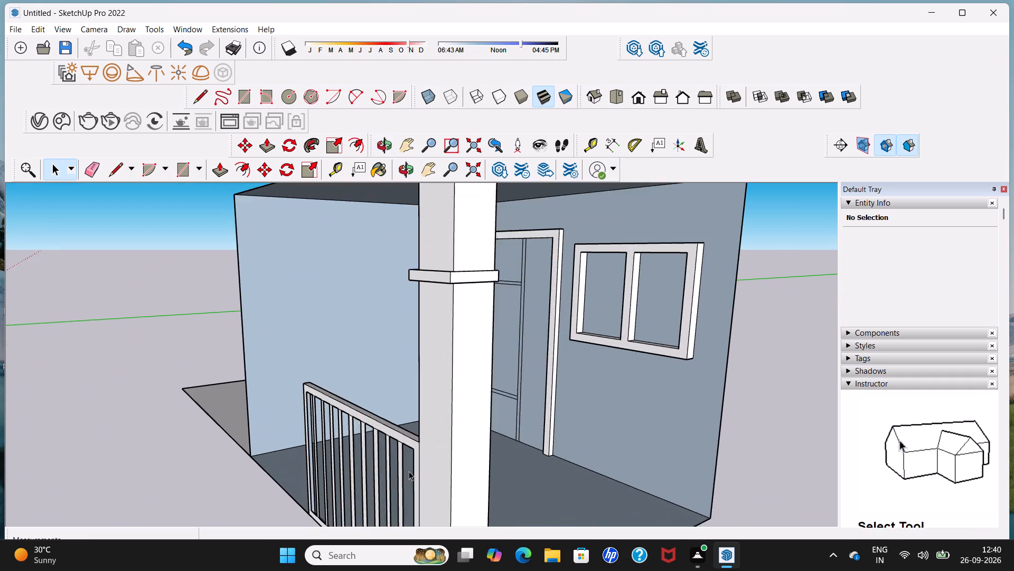
{"action": "middle_click_drag", "start_coordinate": [412, 469], "coordinate": [214, 490]}
{"action": "scroll", "coordinate": [245, 472], "scroll_direction": "up", "scroll_amount": 5}
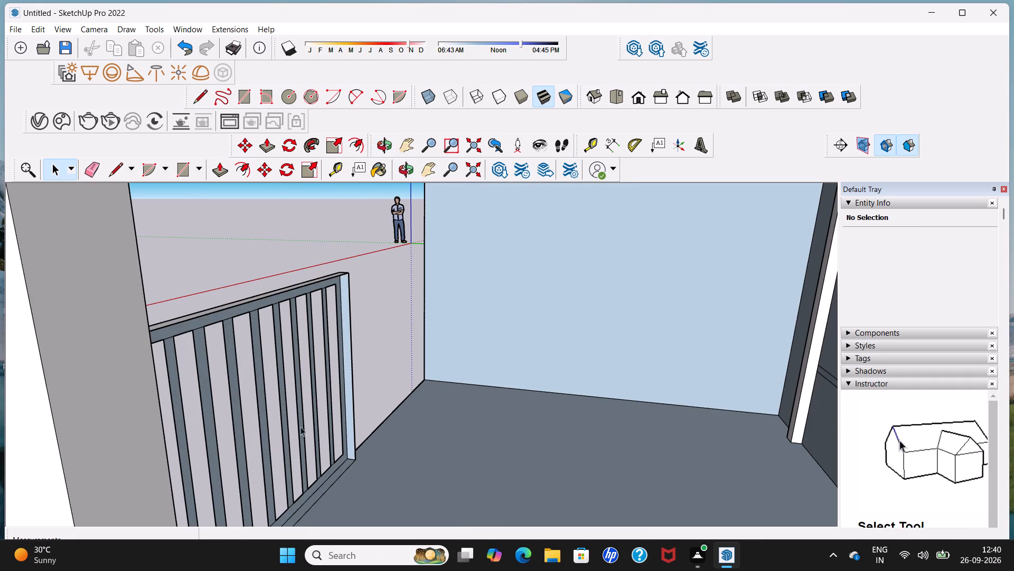
{"action": "key", "text": "i"}
{"action": "middle_click", "coordinate": [347, 356]}
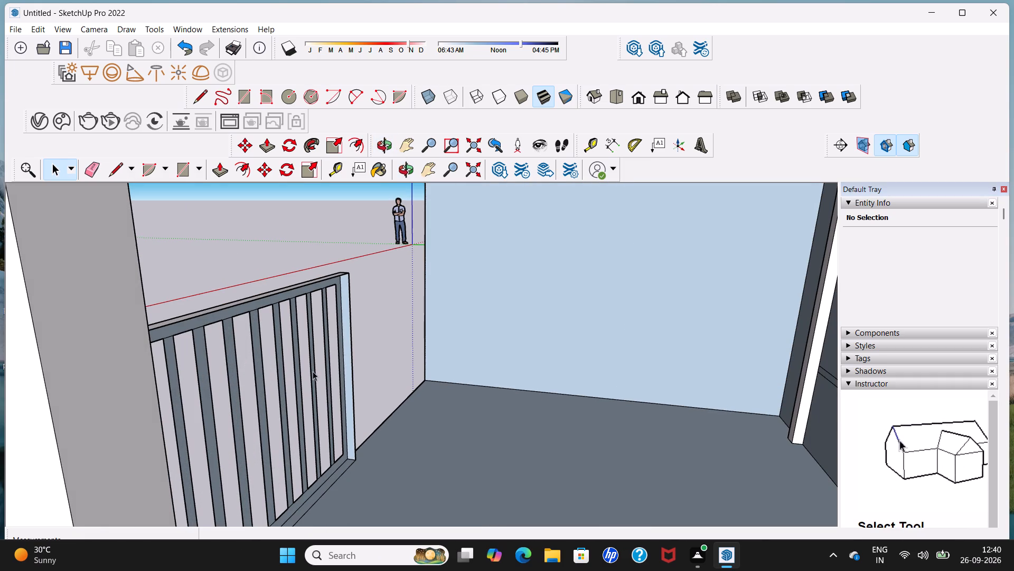
{"action": "middle_click_drag", "start_coordinate": [313, 371], "coordinate": [309, 308]}
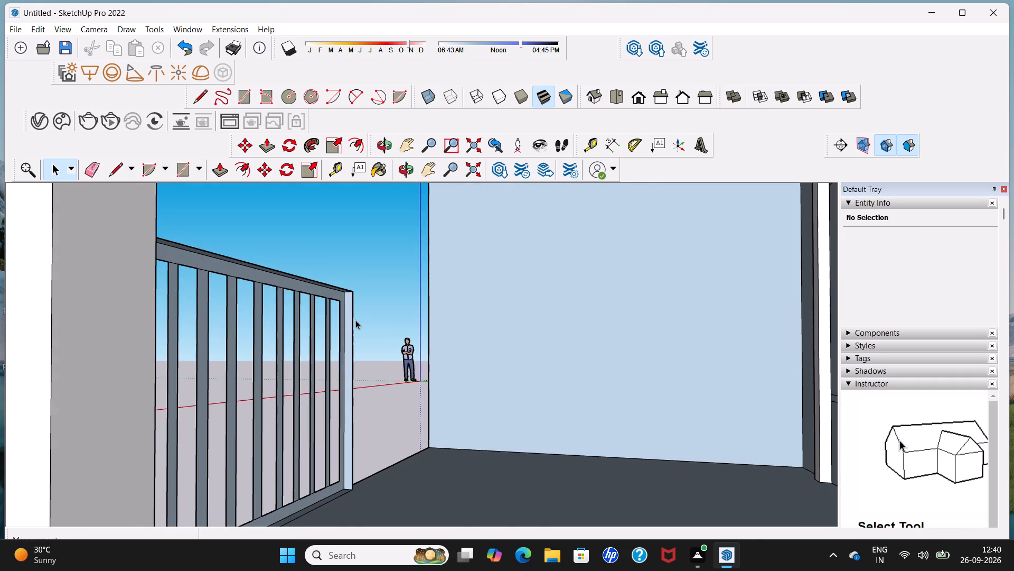
{"action": "scroll", "coordinate": [355, 320], "scroll_direction": "down", "scroll_amount": 6}
{"action": "middle_click_drag", "start_coordinate": [355, 322], "coordinate": [256, 384]}
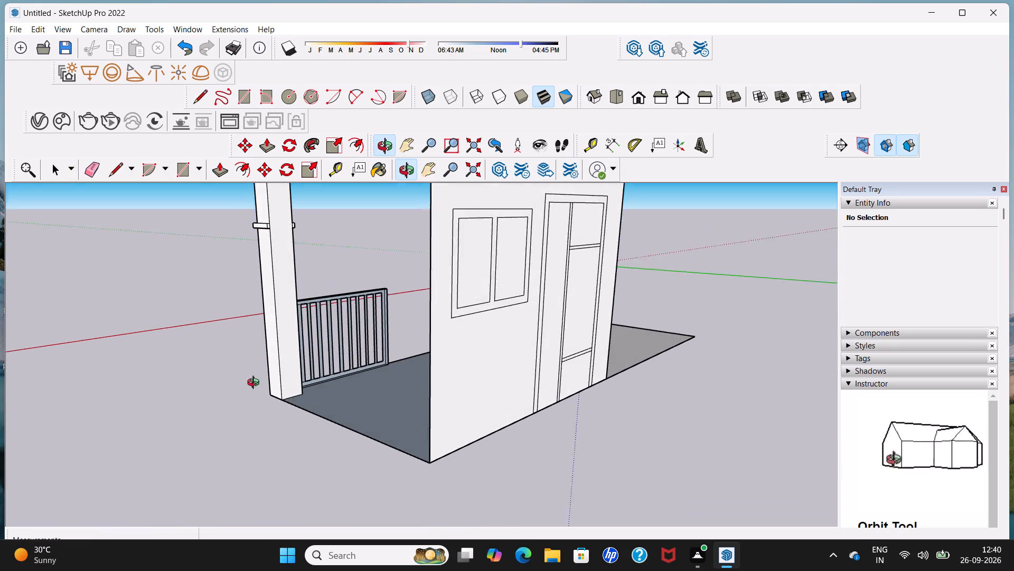
{"action": "middle_click_drag", "start_coordinate": [256, 384], "coordinate": [252, 385]}
{"action": "middle_click_drag", "start_coordinate": [242, 380], "coordinate": [530, 387]}
{"action": "scroll", "coordinate": [379, 375], "scroll_direction": "down", "scroll_amount": 6}
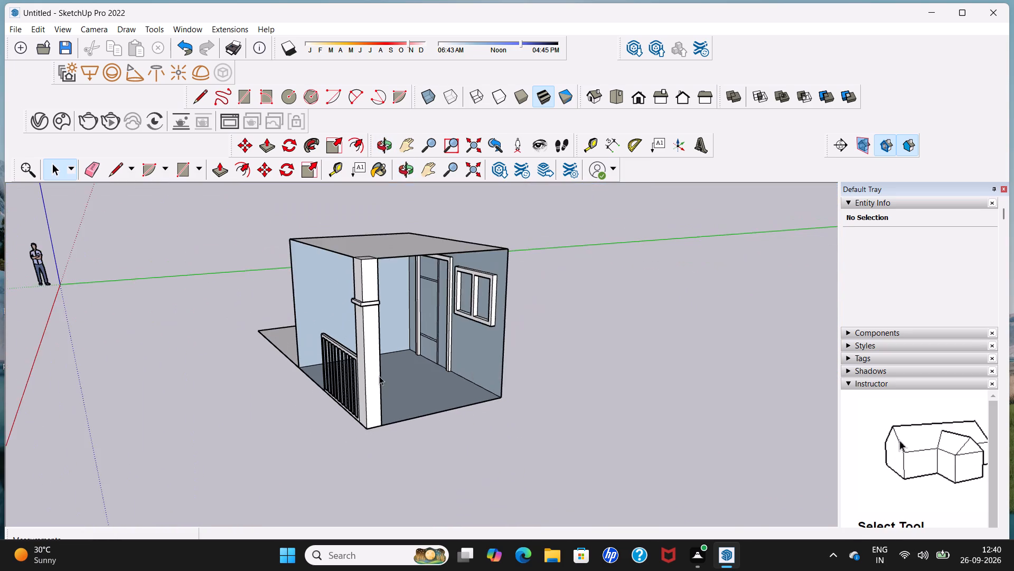
{"action": "scroll", "coordinate": [379, 376], "scroll_direction": "down", "scroll_amount": 4}
{"action": "middle_click_drag", "start_coordinate": [362, 399], "coordinate": [667, 401]}
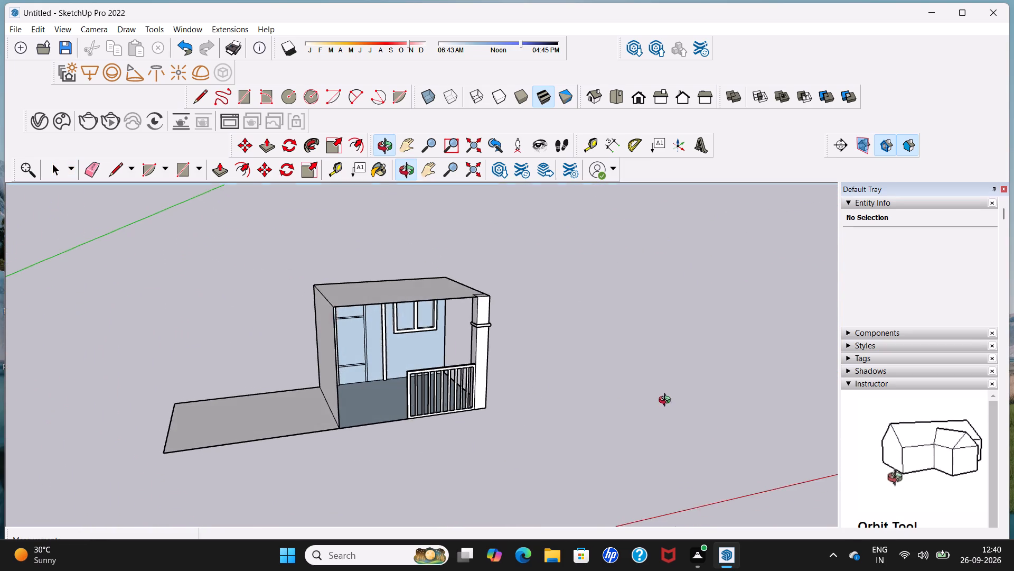
{"action": "middle_click_drag", "start_coordinate": [667, 401], "coordinate": [652, 412]}
{"action": "middle_click_drag", "start_coordinate": [460, 423], "coordinate": [408, 372], "text": "shift"}
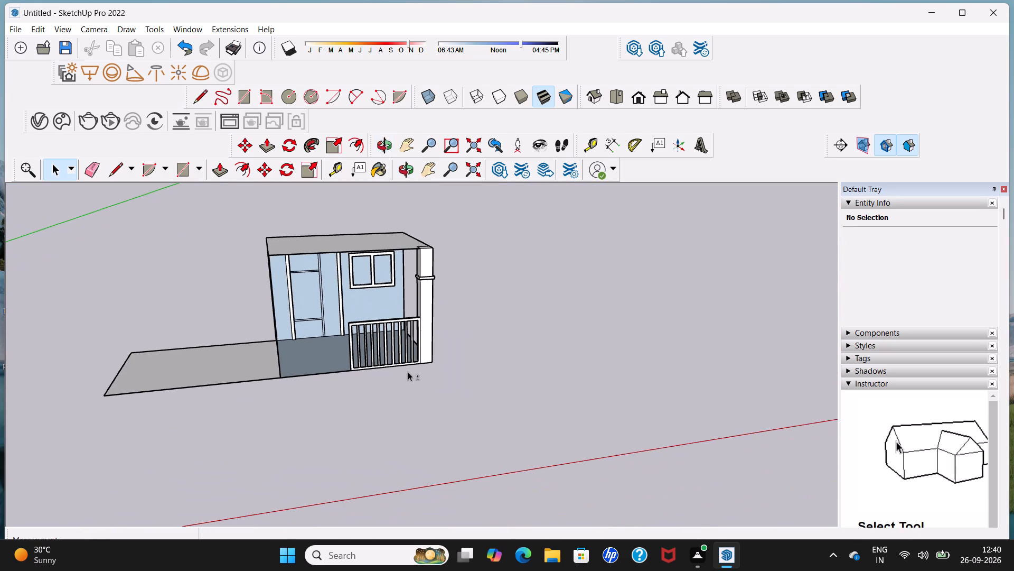
{"action": "middle_click_drag", "start_coordinate": [395, 371], "coordinate": [337, 326]}
{"action": "scroll", "coordinate": [340, 356], "scroll_direction": "up", "scroll_amount": 3}
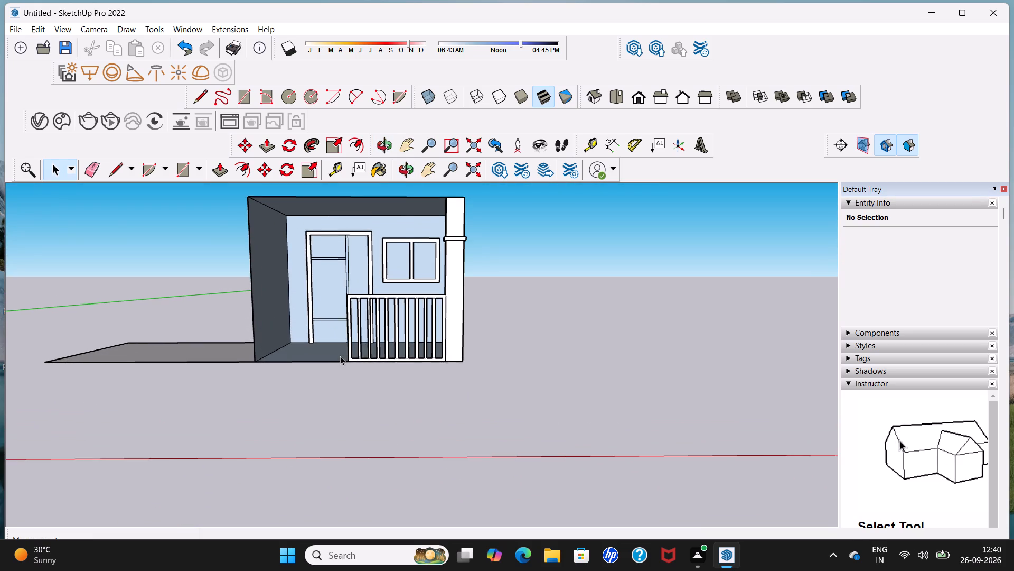
{"action": "middle_click", "coordinate": [342, 355]}
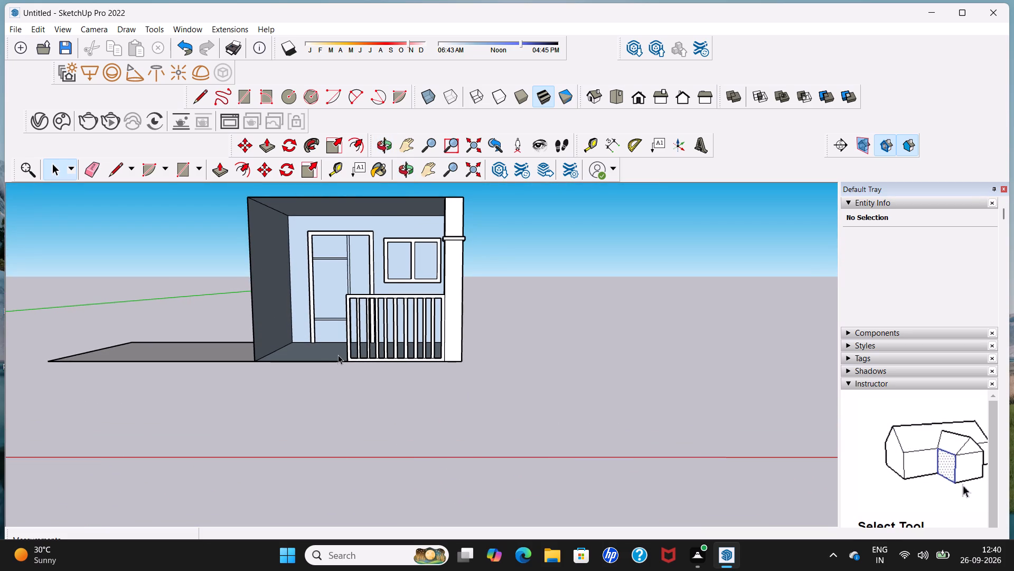
{"action": "scroll", "coordinate": [341, 355], "scroll_direction": "down", "scroll_amount": 2}
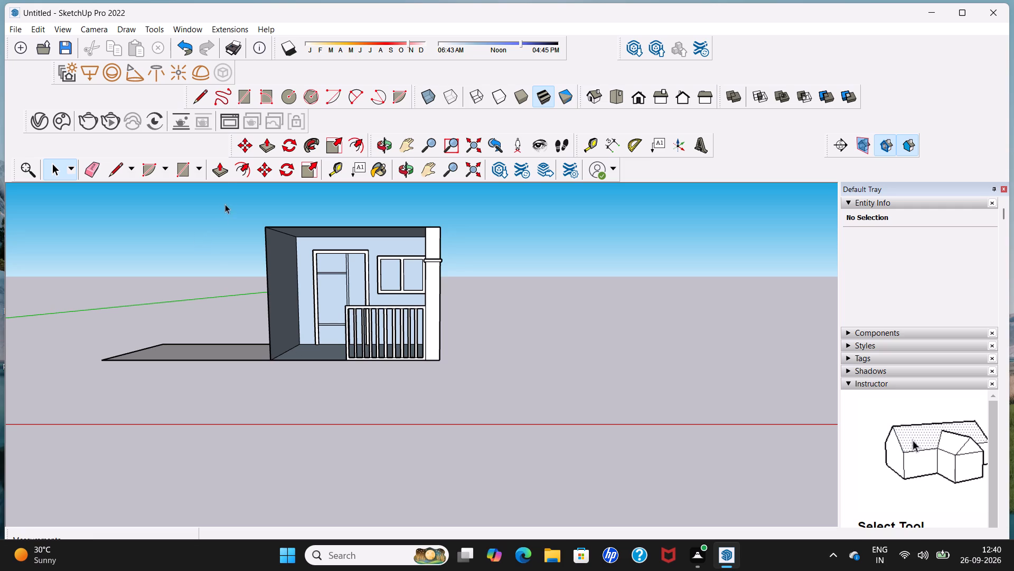
Draw a rectangle about 5' 10" wide and 8' 3" deep on the ground in front of the entrance, between the side wall corner and the railing.
{"action": "left_click", "coordinate": [183, 170]}
{"action": "middle_click_drag", "start_coordinate": [281, 397], "coordinate": [288, 427]}
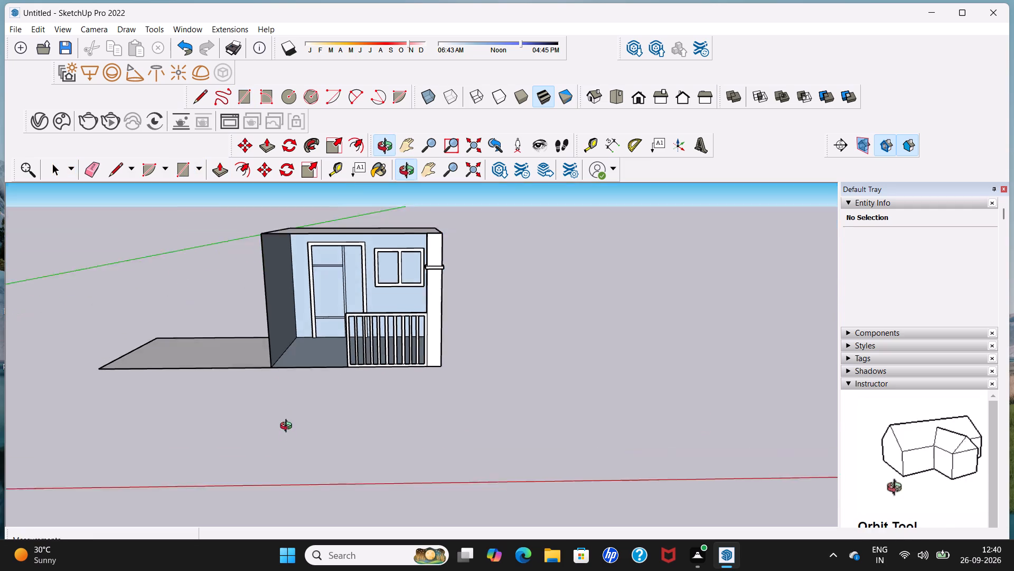
{"action": "middle_click_drag", "start_coordinate": [288, 427], "coordinate": [290, 436]}
{"action": "scroll", "coordinate": [290, 404], "scroll_direction": "up", "scroll_amount": 4}
{"action": "left_click", "coordinate": [262, 361]}
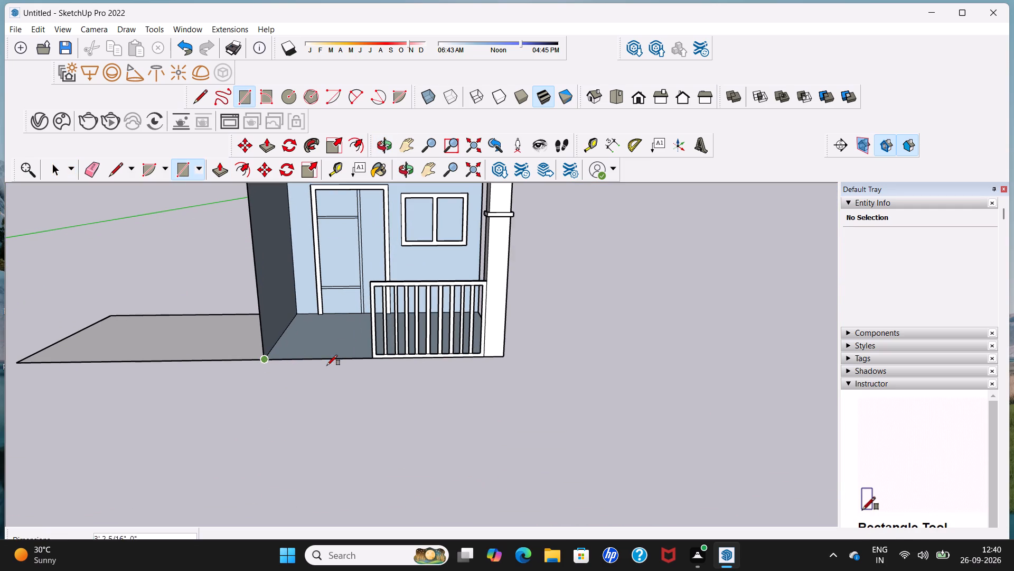
{"action": "left_click", "coordinate": [375, 359]}
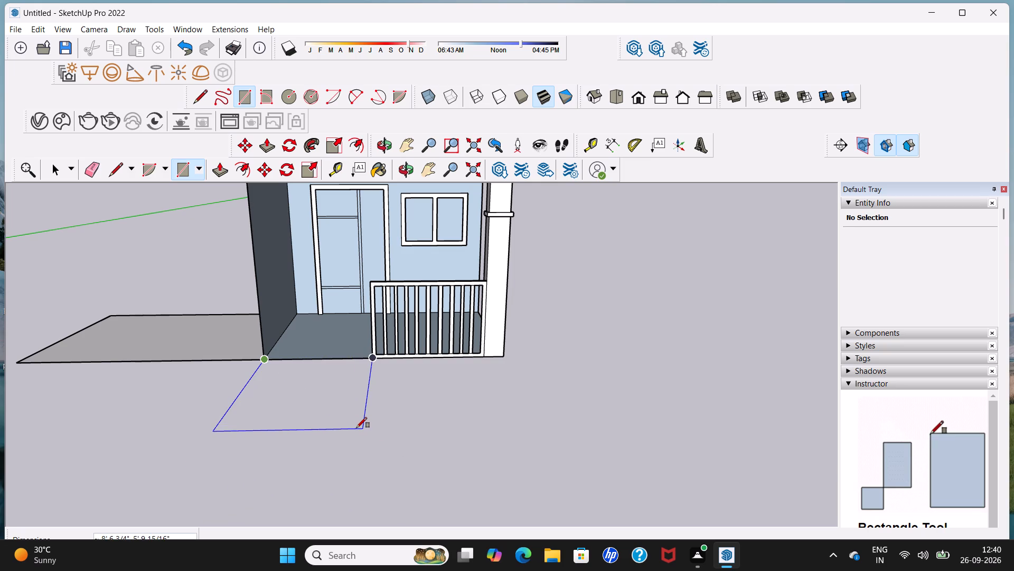
{"action": "left_click", "coordinate": [359, 425]}
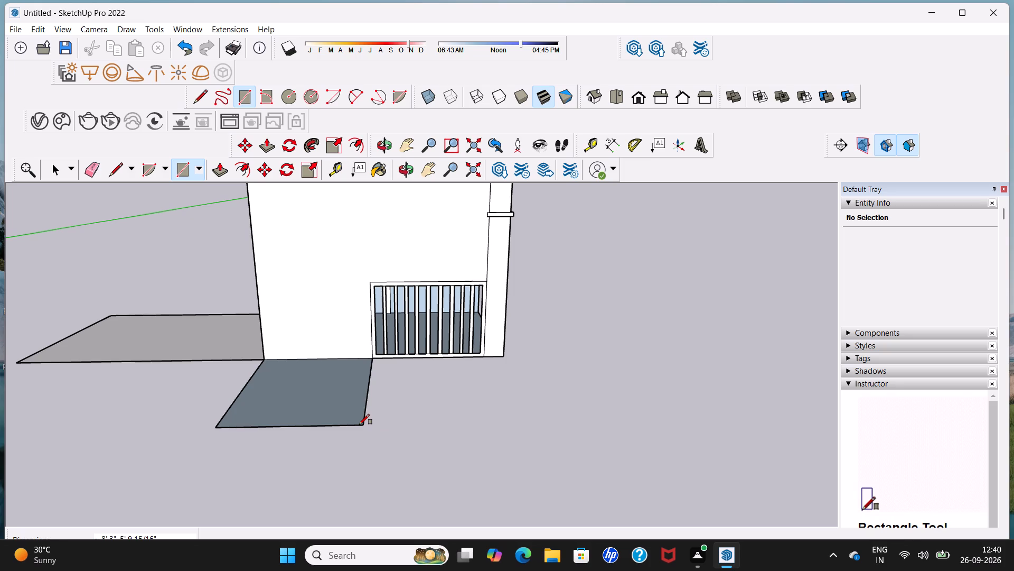
Draw two parallel lines across the entrance ground rectangle, marking off two narrow strips next to the structure.
{"action": "middle_click_drag", "start_coordinate": [359, 425], "coordinate": [364, 480]}
{"action": "scroll", "coordinate": [364, 478], "scroll_direction": "up", "scroll_amount": 5}
{"action": "middle_click_drag", "start_coordinate": [367, 431], "coordinate": [370, 474]}
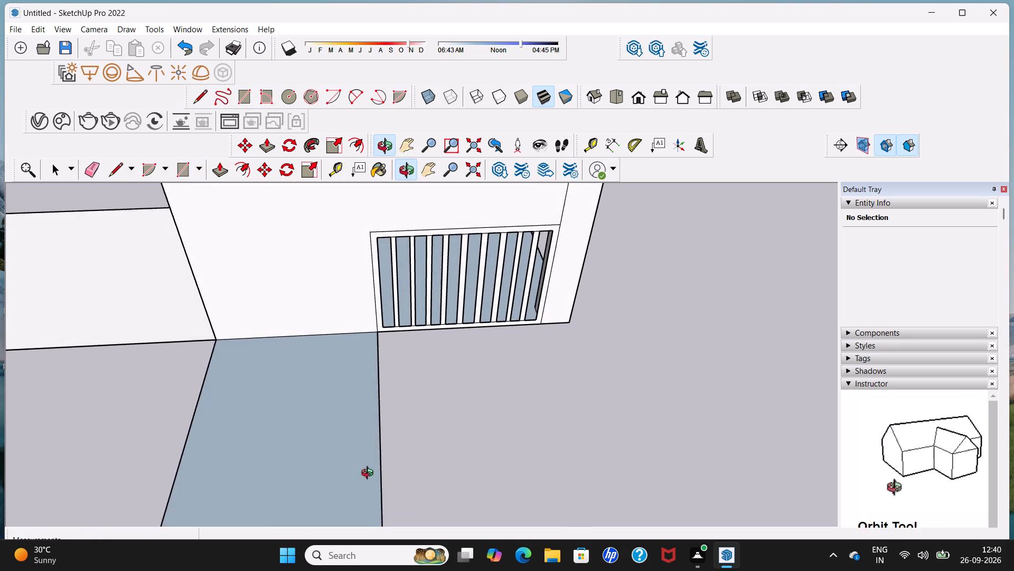
{"action": "middle_click_drag", "start_coordinate": [370, 474], "coordinate": [370, 477]}
{"action": "scroll", "coordinate": [358, 445], "scroll_direction": "up", "scroll_amount": 2}
{"action": "scroll", "coordinate": [359, 440], "scroll_direction": "down", "scroll_amount": 9}
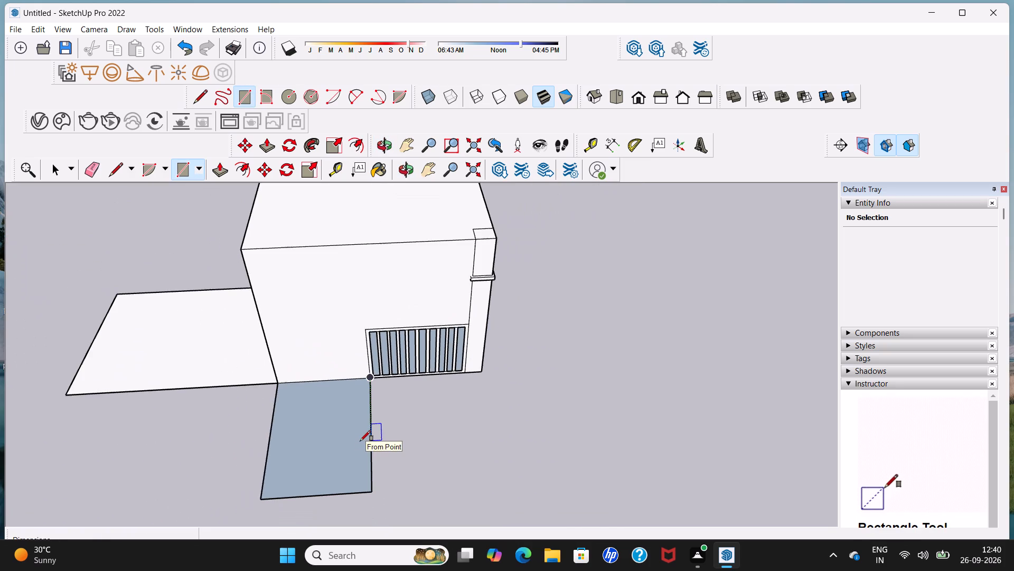
{"action": "key", "text": "space"}
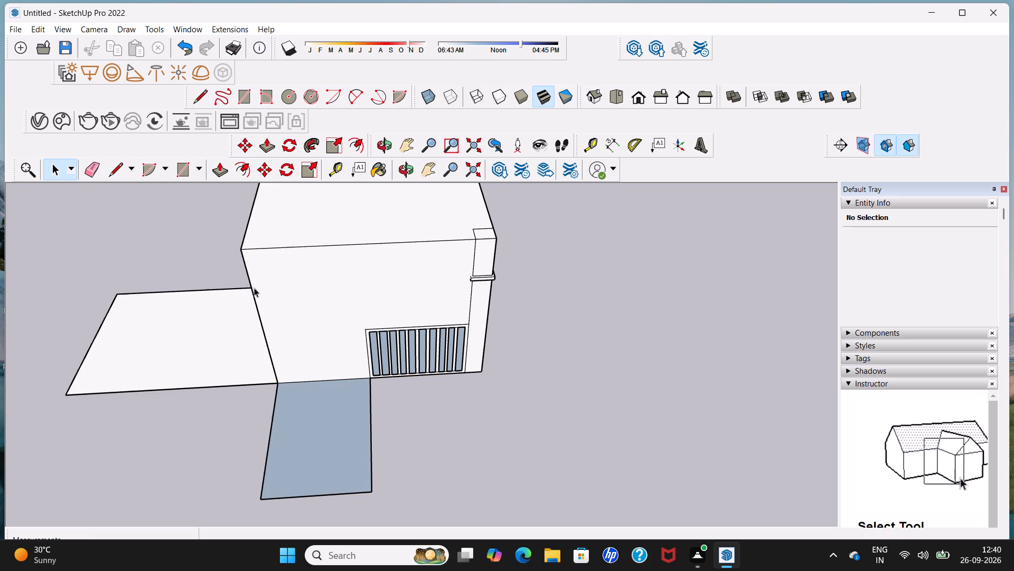
{"action": "left_click", "coordinate": [112, 170]}
{"action": "middle_click_drag", "start_coordinate": [259, 453], "coordinate": [261, 455]}
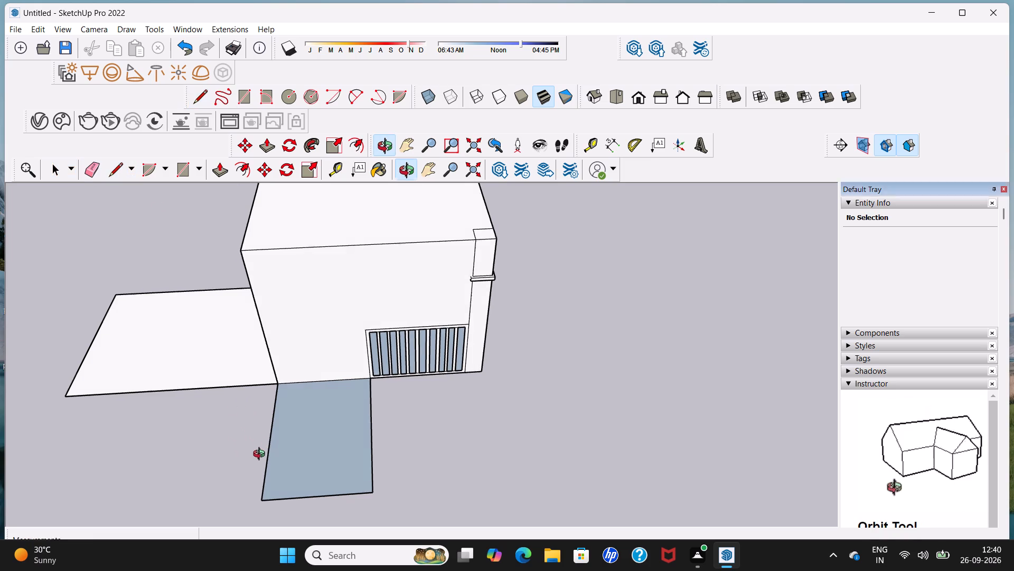
{"action": "middle_click_drag", "start_coordinate": [261, 455], "coordinate": [265, 480]}
{"action": "scroll", "coordinate": [280, 435], "scroll_direction": "up", "scroll_amount": 5}
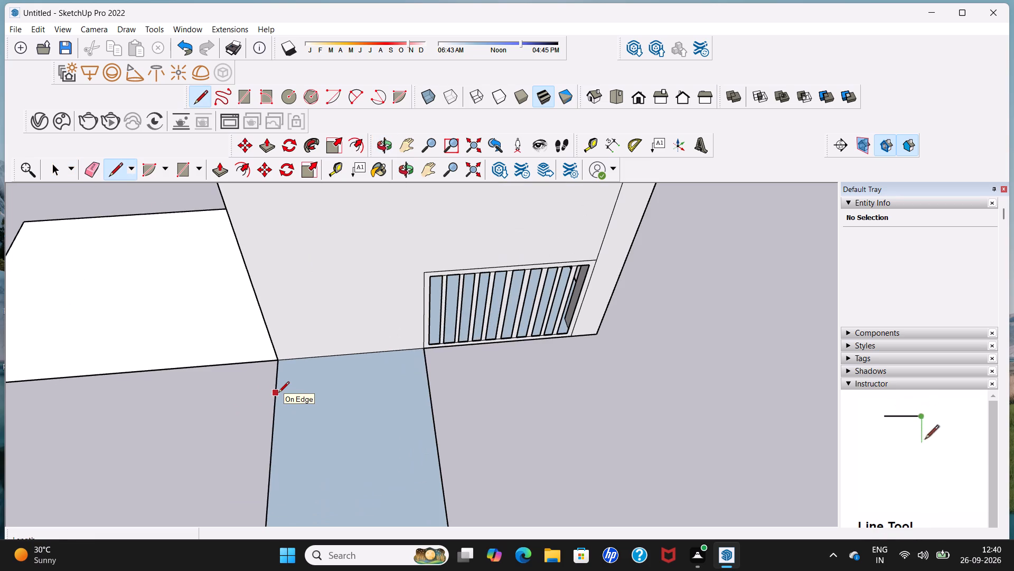
{"action": "left_click", "coordinate": [279, 391]}
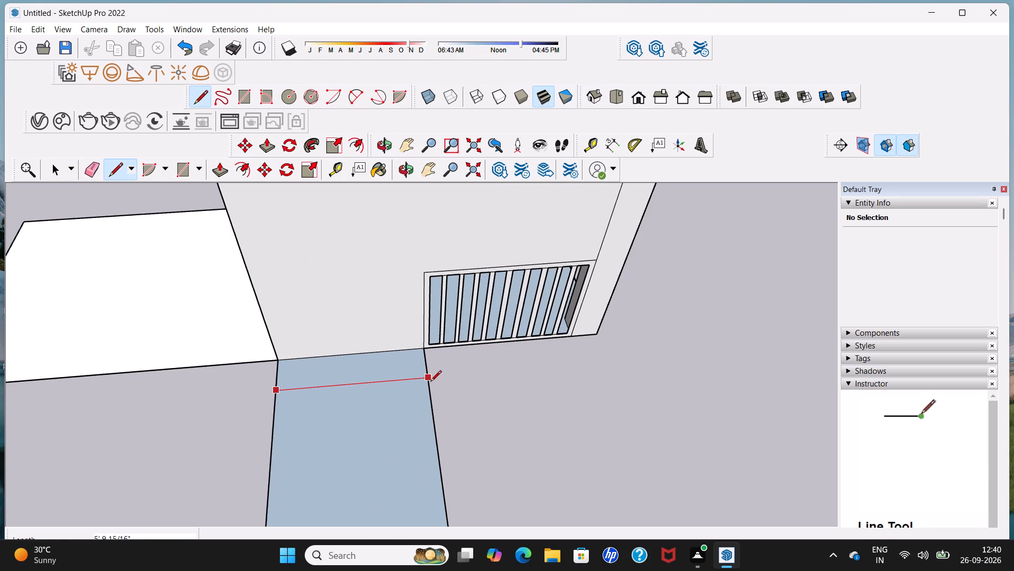
{"action": "left_click", "coordinate": [430, 382]}
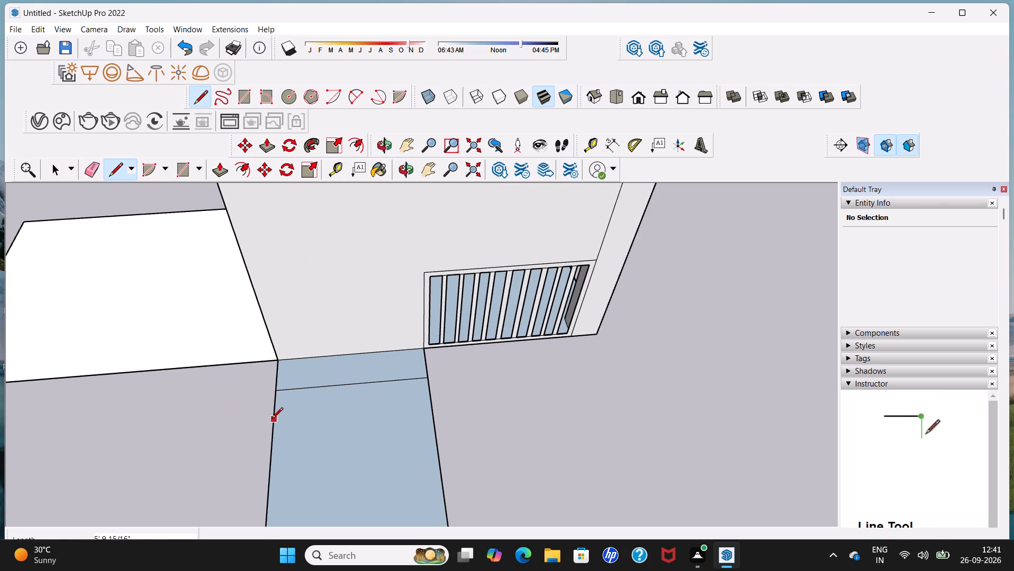
{"action": "left_click", "coordinate": [272, 419]}
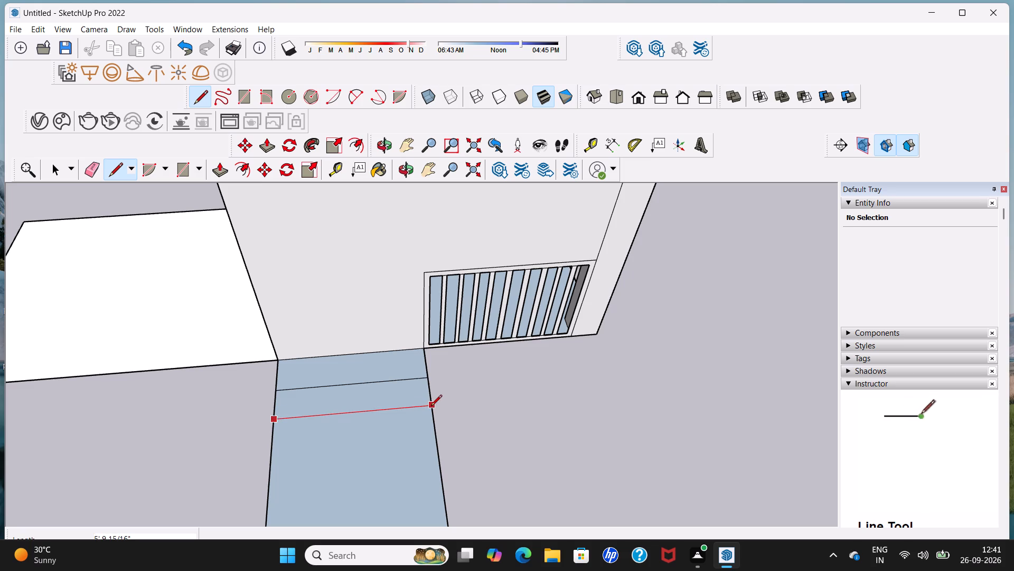
{"action": "left_click", "coordinate": [433, 407]}
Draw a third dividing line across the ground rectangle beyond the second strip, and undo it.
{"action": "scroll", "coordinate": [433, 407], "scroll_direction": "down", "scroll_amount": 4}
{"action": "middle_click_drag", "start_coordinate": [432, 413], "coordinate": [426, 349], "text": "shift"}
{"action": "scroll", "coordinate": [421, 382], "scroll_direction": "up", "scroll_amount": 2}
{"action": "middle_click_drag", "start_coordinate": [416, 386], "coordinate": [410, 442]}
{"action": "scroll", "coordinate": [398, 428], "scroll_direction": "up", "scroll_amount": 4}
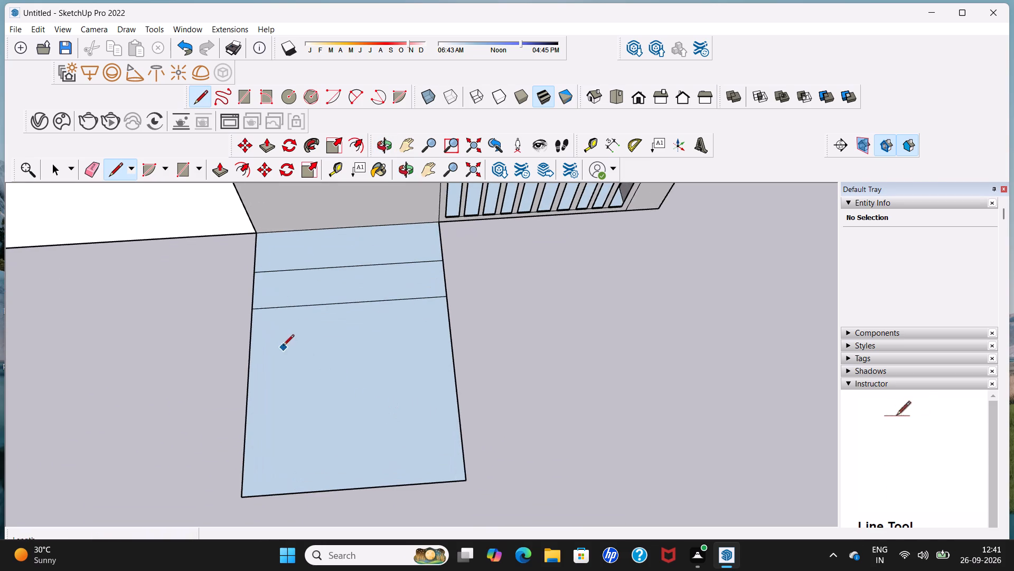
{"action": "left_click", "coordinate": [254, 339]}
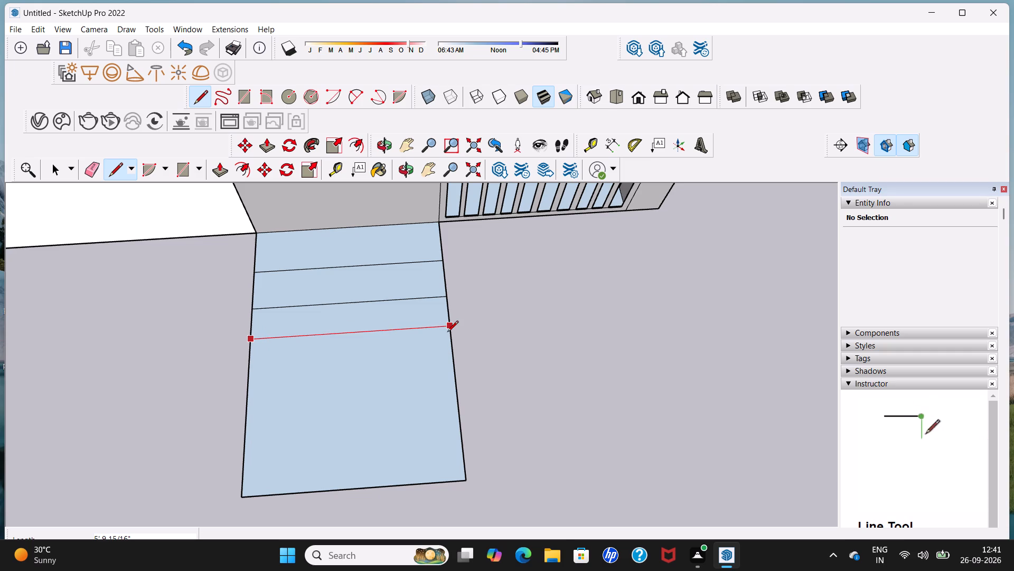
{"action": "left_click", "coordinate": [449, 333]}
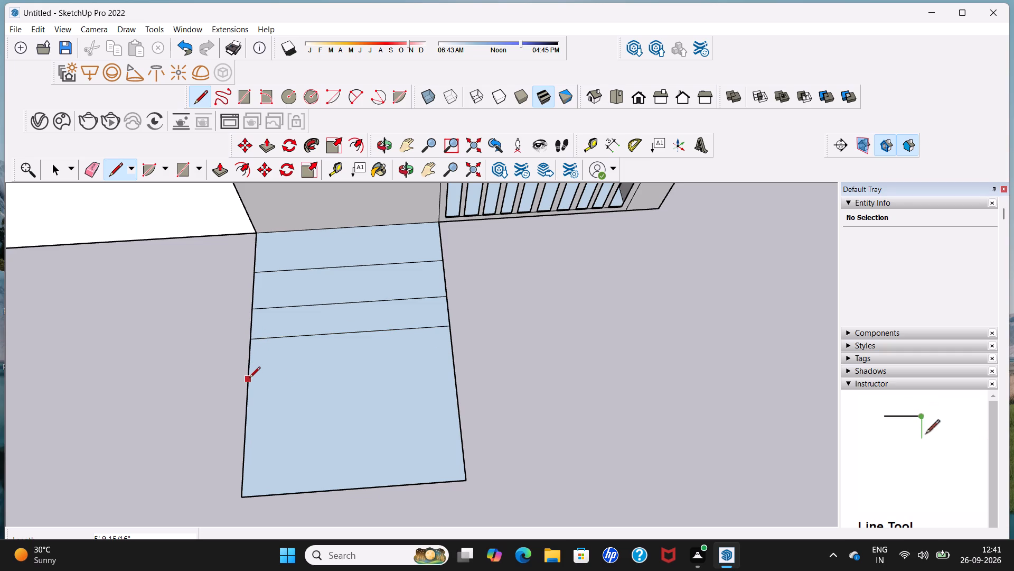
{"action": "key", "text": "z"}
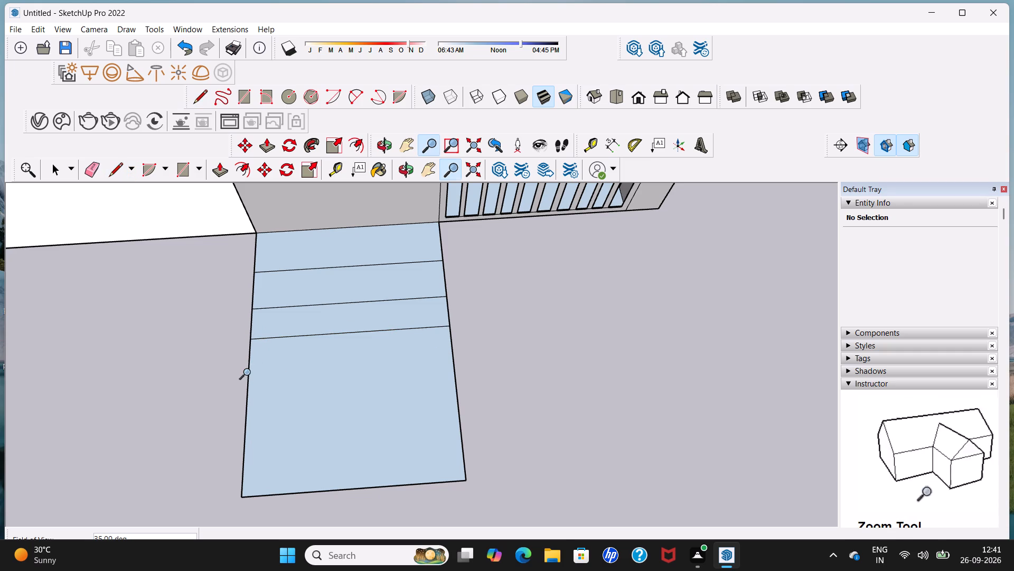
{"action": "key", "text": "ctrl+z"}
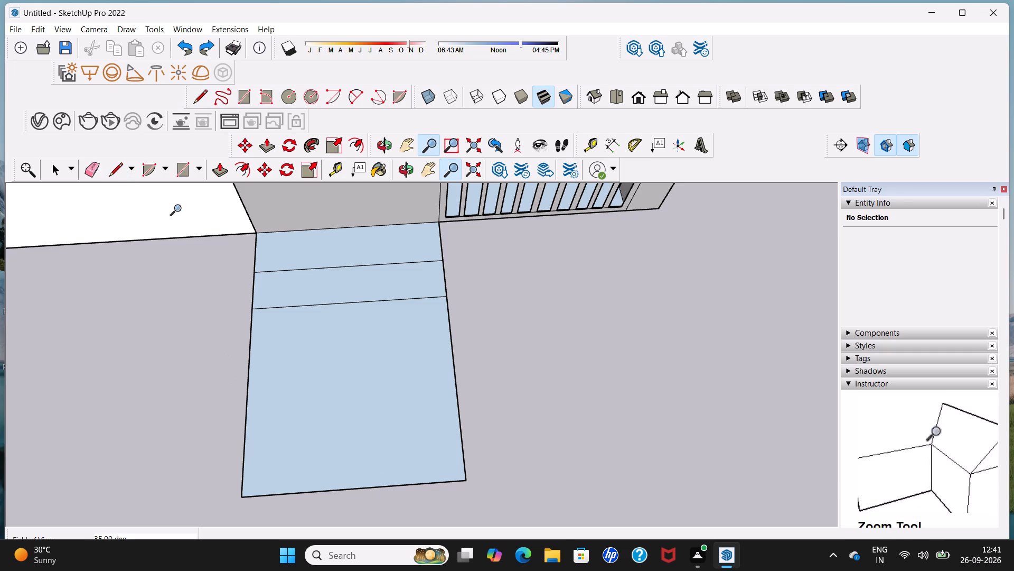
Draw two more parallel lines across the ground rectangle, marking off the third and fourth strips at spacing similar to the first two.
{"action": "left_click", "coordinate": [118, 173]}
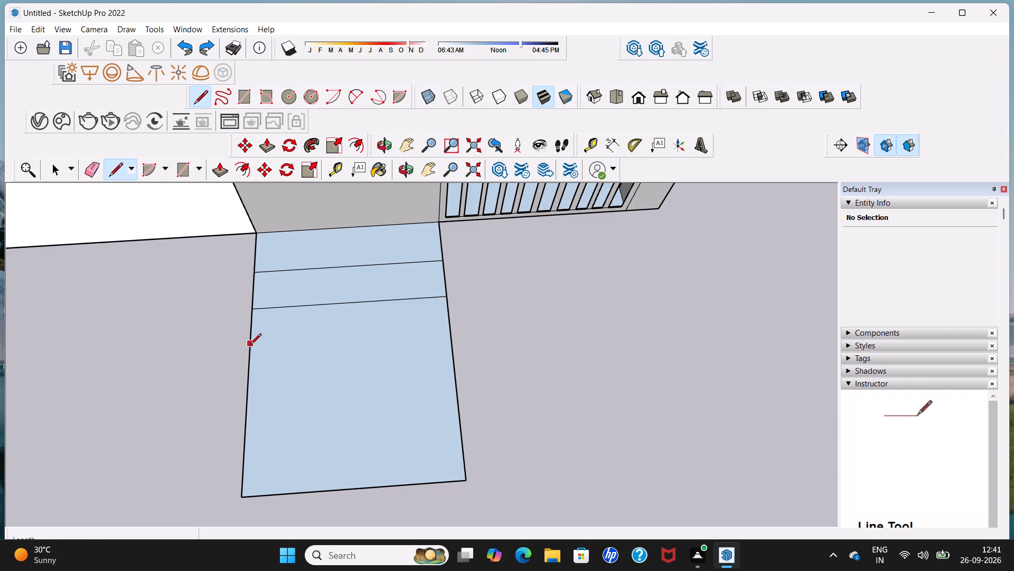
{"action": "left_click", "coordinate": [250, 346]}
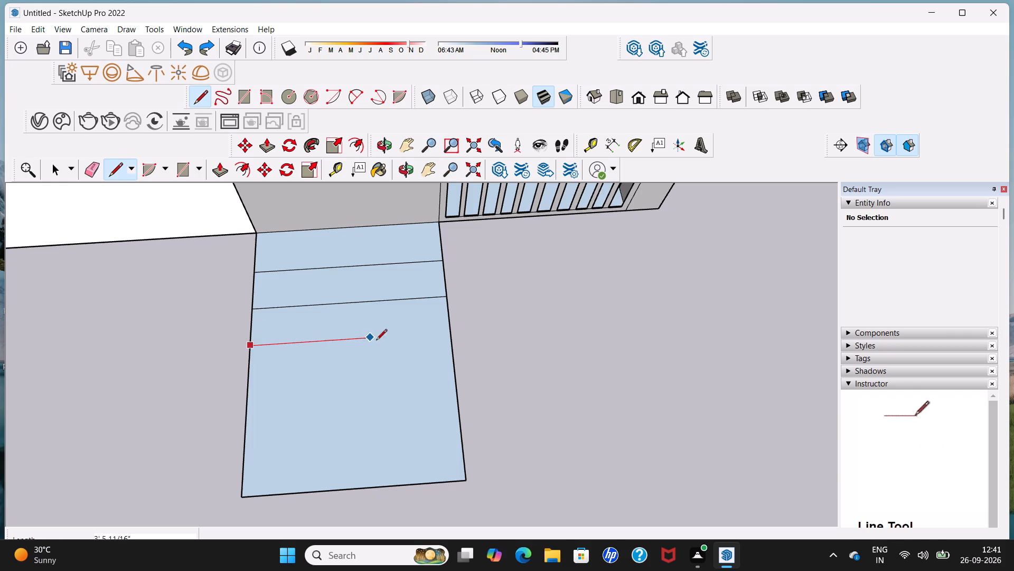
{"action": "left_click", "coordinate": [449, 337]}
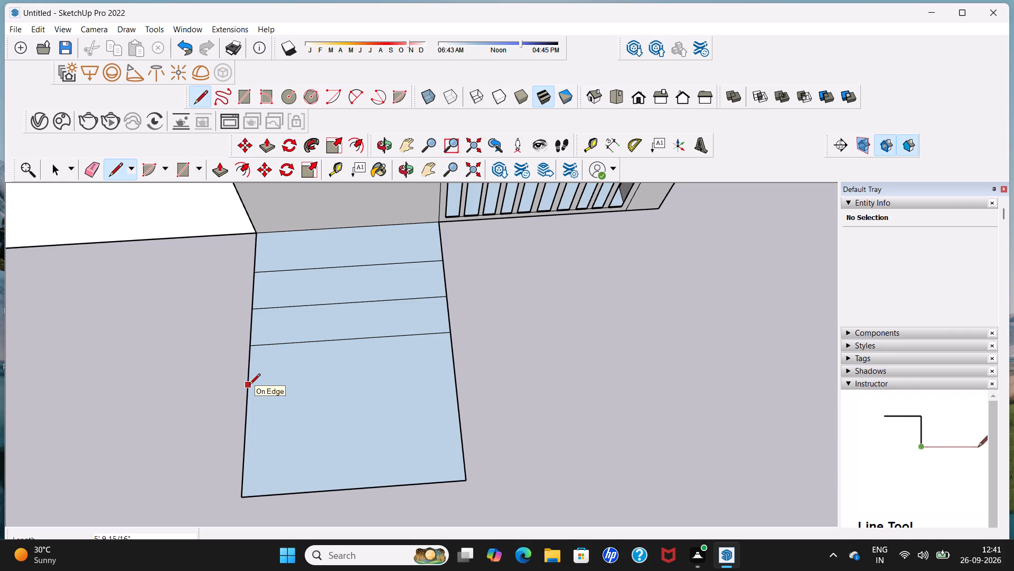
{"action": "left_click", "coordinate": [249, 385]}
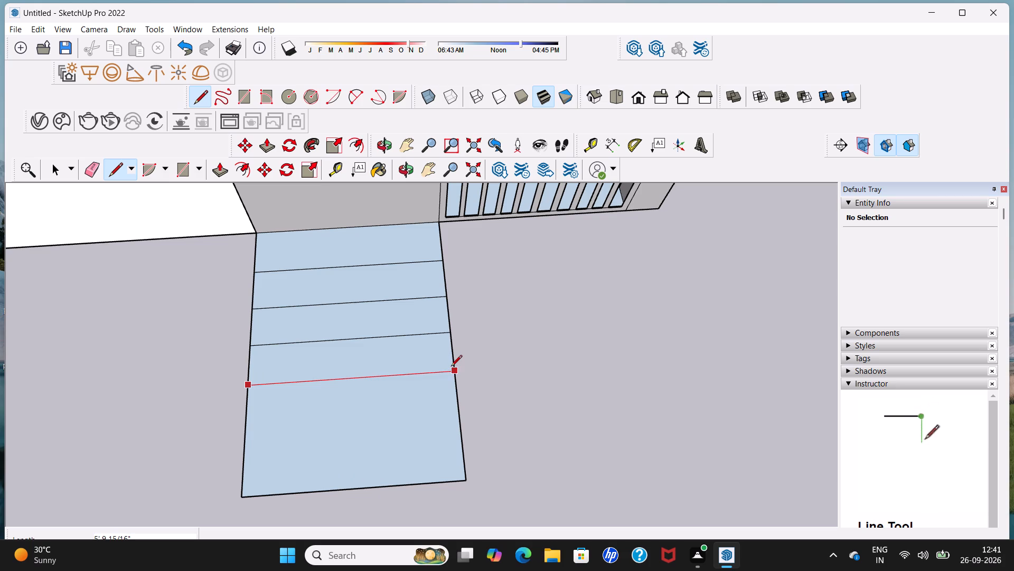
{"action": "left_click", "coordinate": [452, 368]}
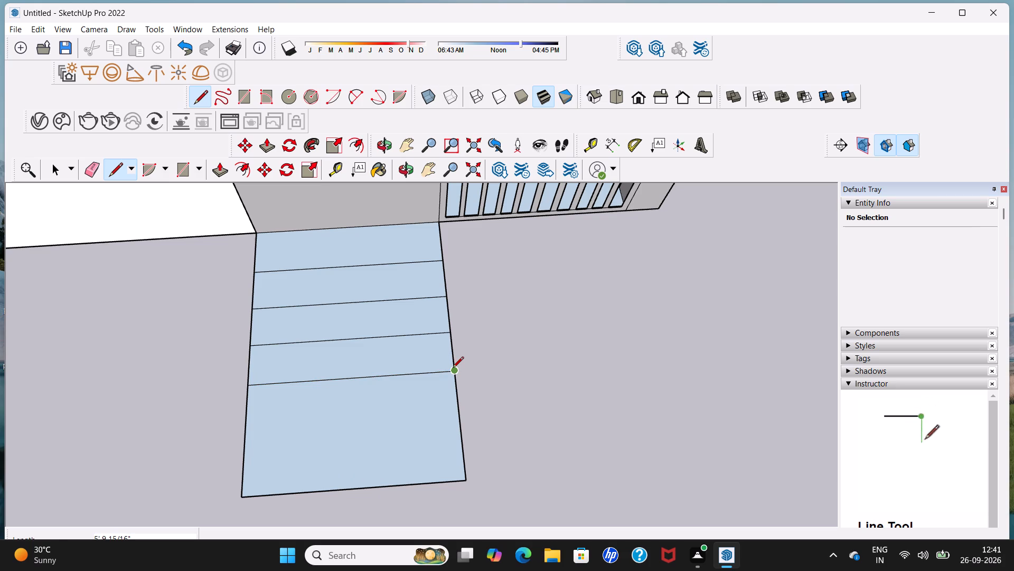
Delete the leftover face beyond the fourth strip and its three outer edges.
{"action": "key", "text": "space"}
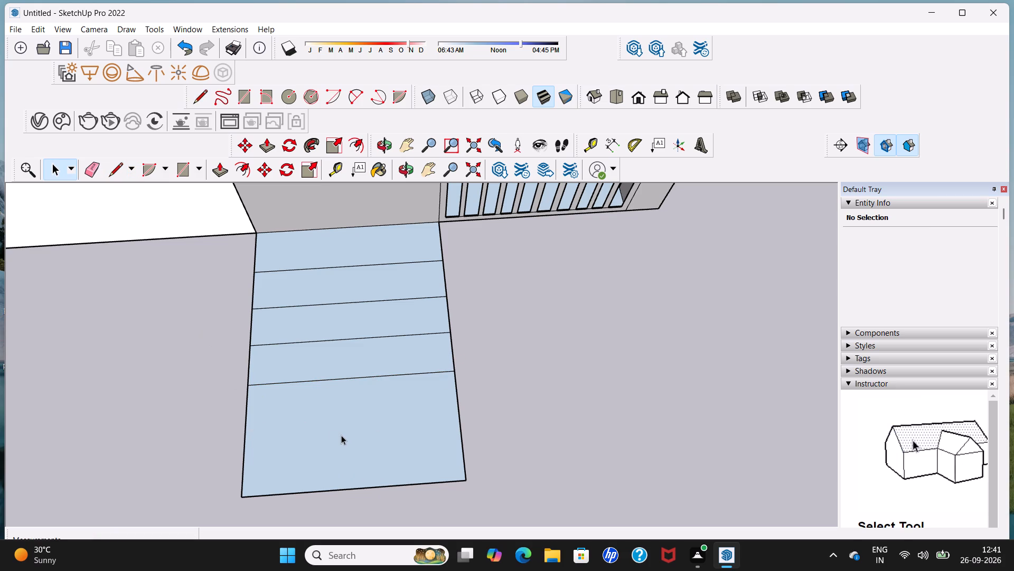
{"action": "left_click", "coordinate": [343, 438]}
{"action": "key", "text": "Delete"}
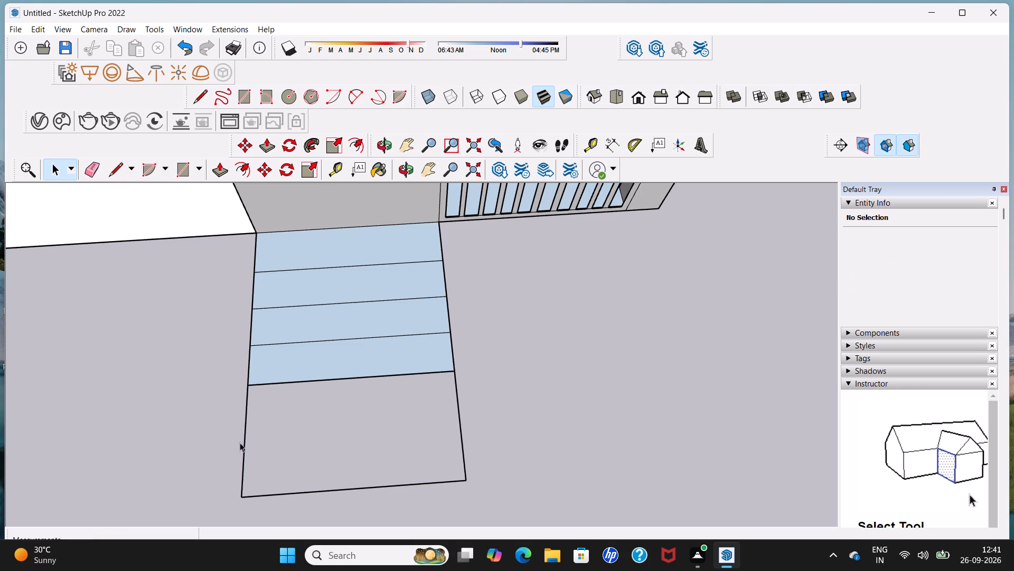
{"action": "left_click", "coordinate": [245, 446]}
{"action": "key", "text": "Delete"}
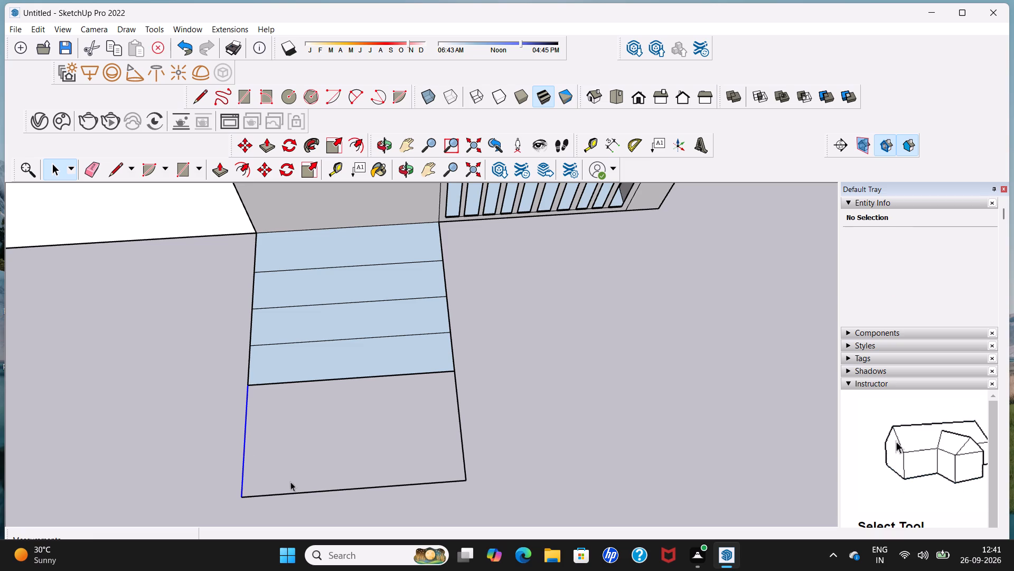
{"action": "key", "text": "Delete"}
{"action": "left_click", "coordinate": [319, 490]}
{"action": "key", "text": "Delete"}
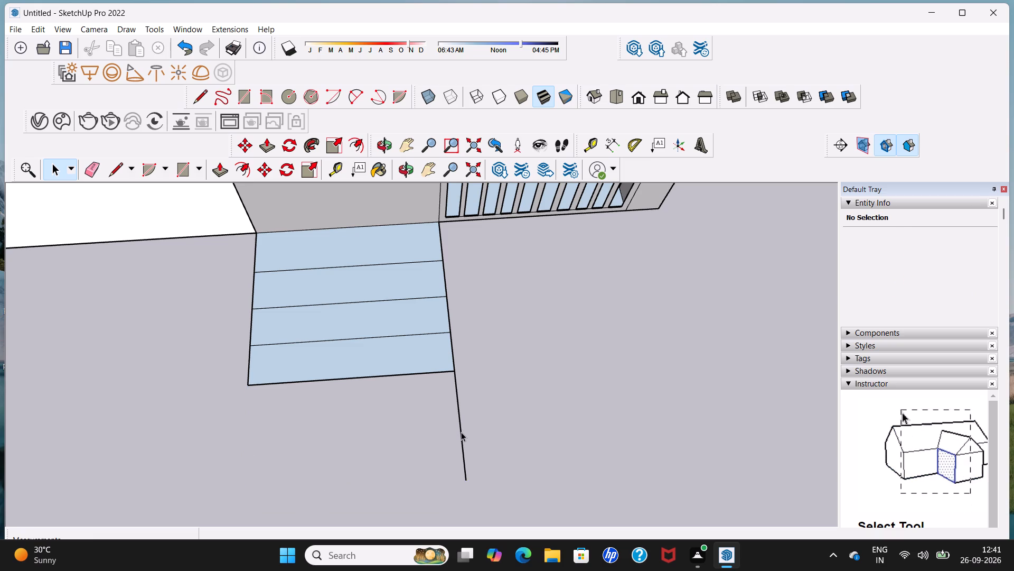
{"action": "left_click", "coordinate": [461, 432]}
{"action": "key", "text": "Delete"}
Push/Pull the strip nearest the structure up about 1' 10" and the second strip up about 1' 3 1/2" as the upper stair steps.
{"action": "middle_click_drag", "start_coordinate": [364, 373], "coordinate": [163, 370]}
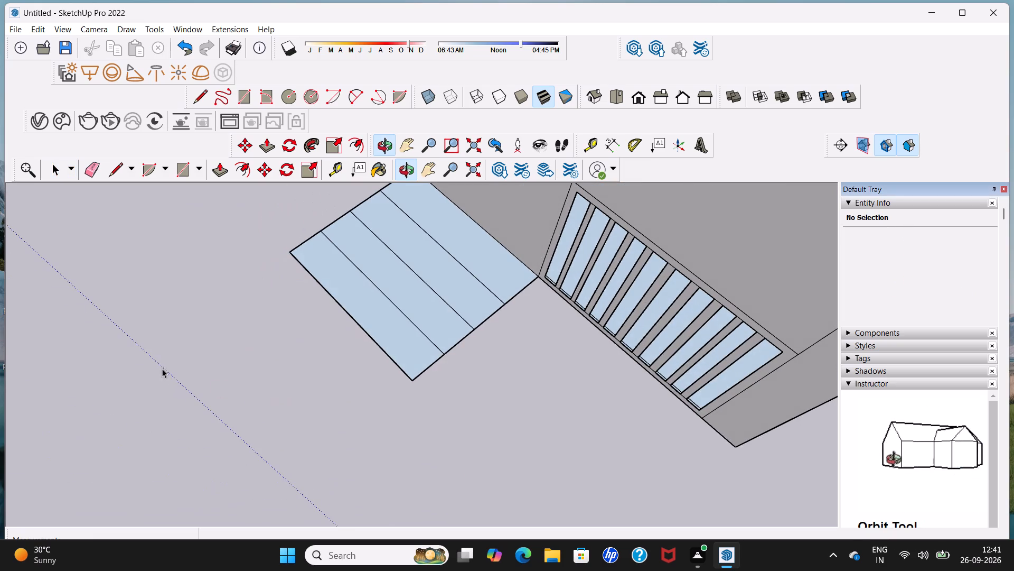
{"action": "left_click", "coordinate": [223, 174]}
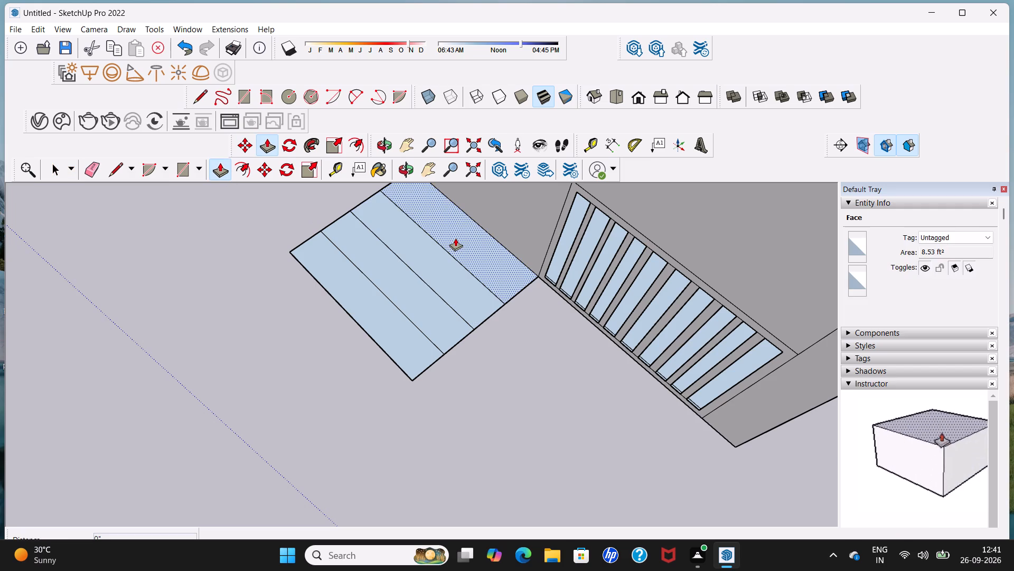
{"action": "left_click", "coordinate": [455, 238]}
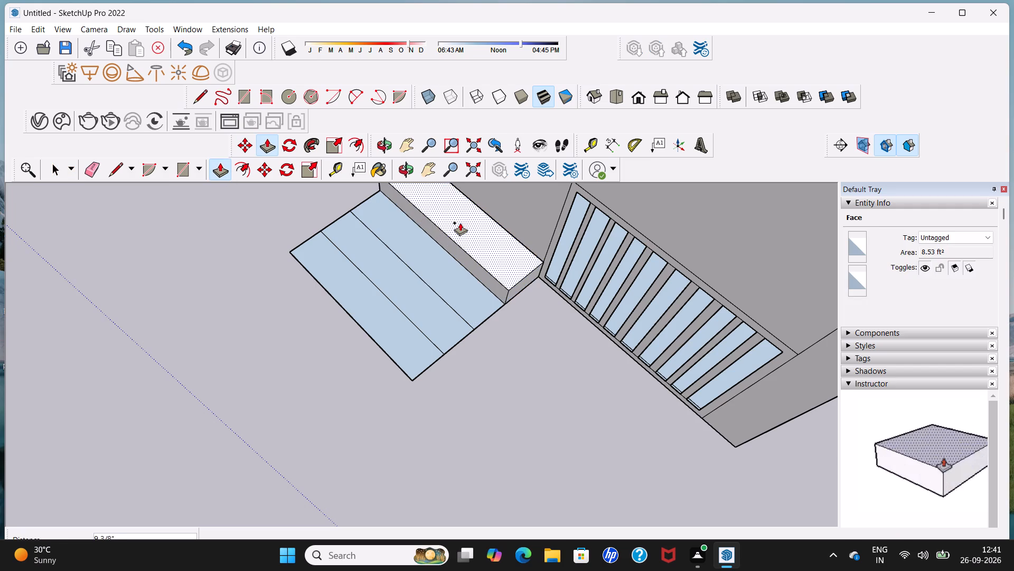
{"action": "middle_click_drag", "start_coordinate": [464, 217], "coordinate": [530, 149]}
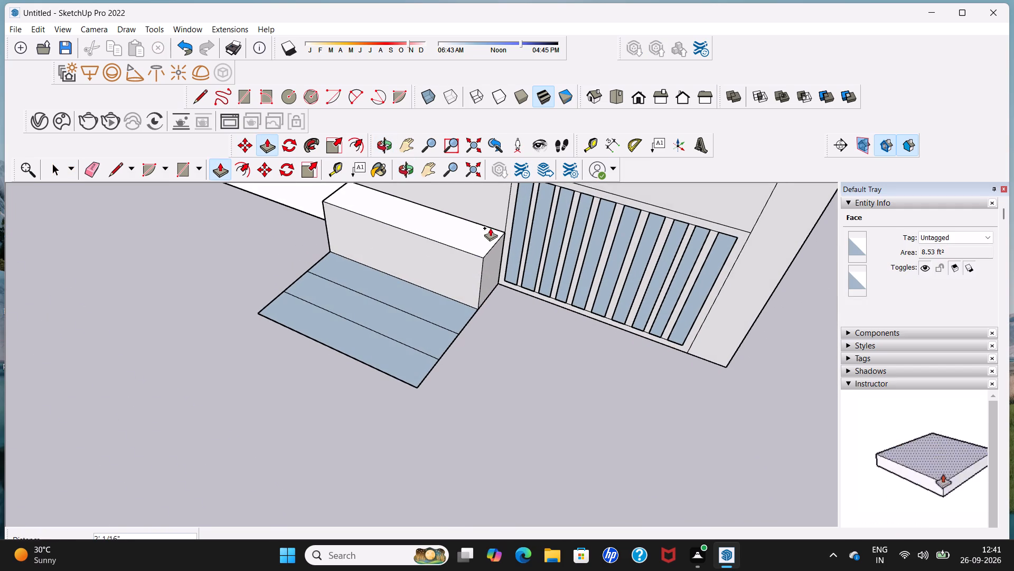
{"action": "left_click", "coordinate": [486, 232]}
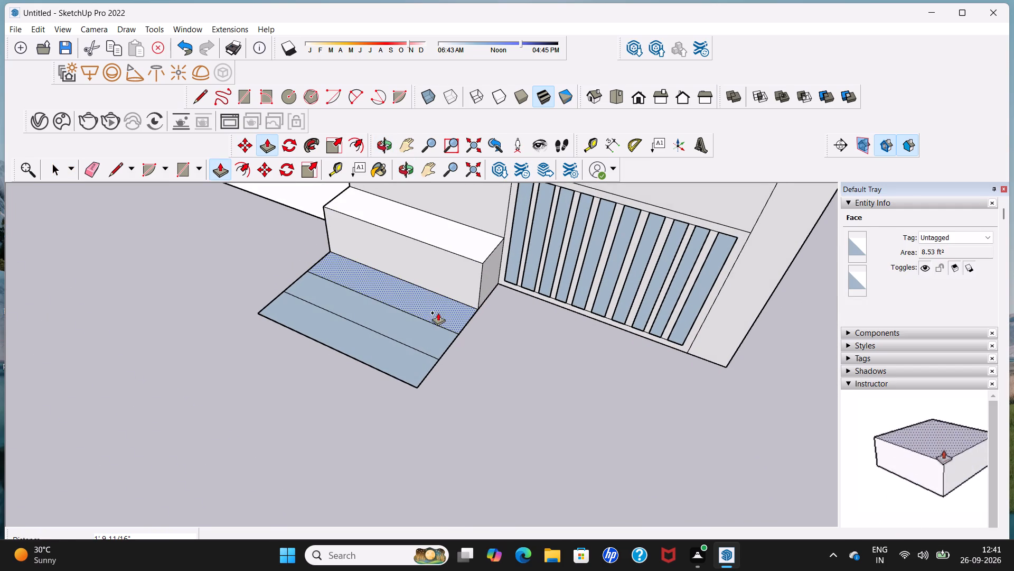
{"action": "left_click", "coordinate": [440, 308]}
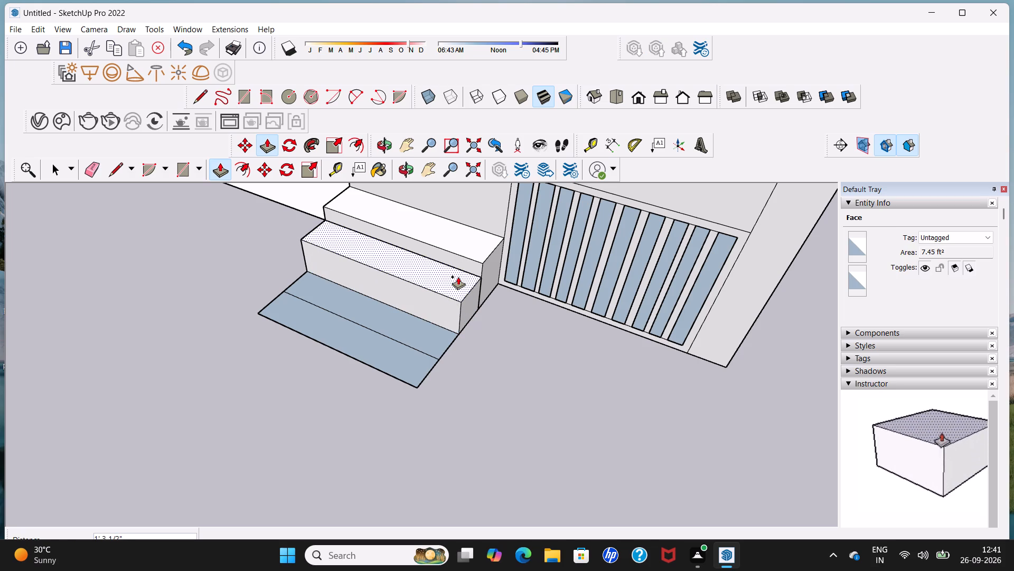
{"action": "left_click", "coordinate": [458, 277]}
Push/Pull the third strip up about 10 1/2" and the outermost strip up about 5 7/8" as the lower stair steps.
{"action": "left_click", "coordinate": [445, 335]}
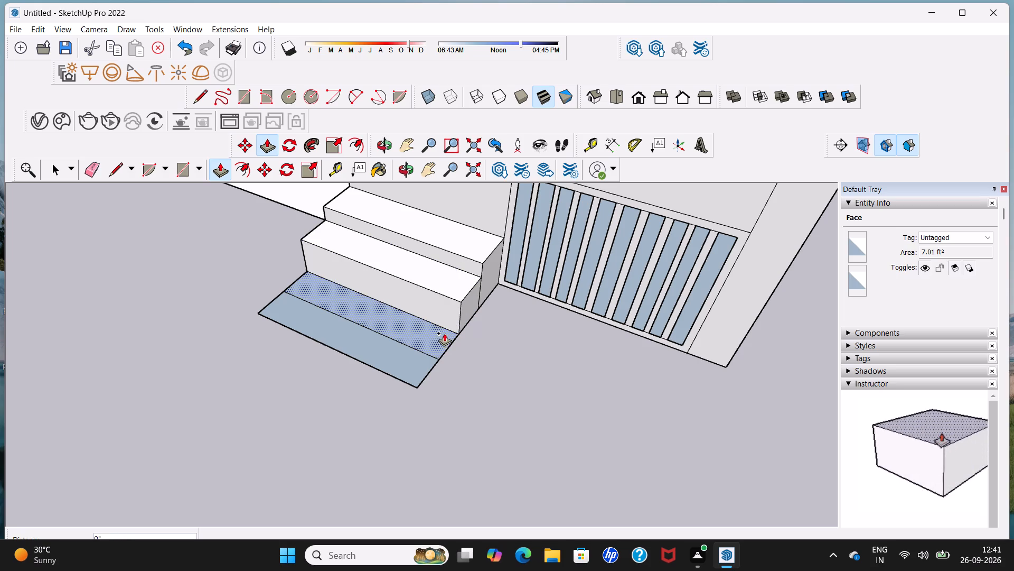
{"action": "left_click", "coordinate": [449, 314]}
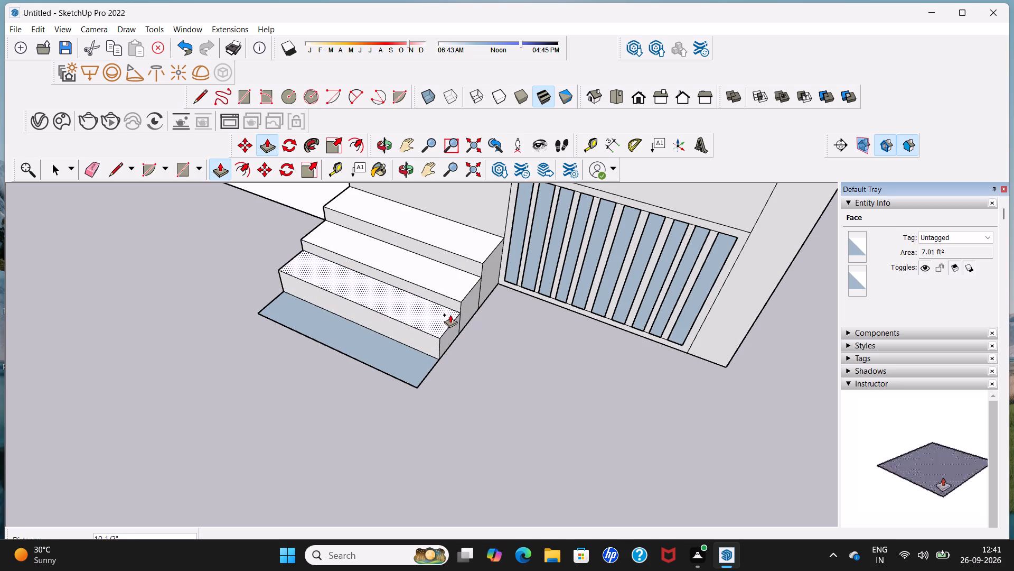
{"action": "left_click", "coordinate": [421, 364]}
{"action": "left_click", "coordinate": [425, 353]}
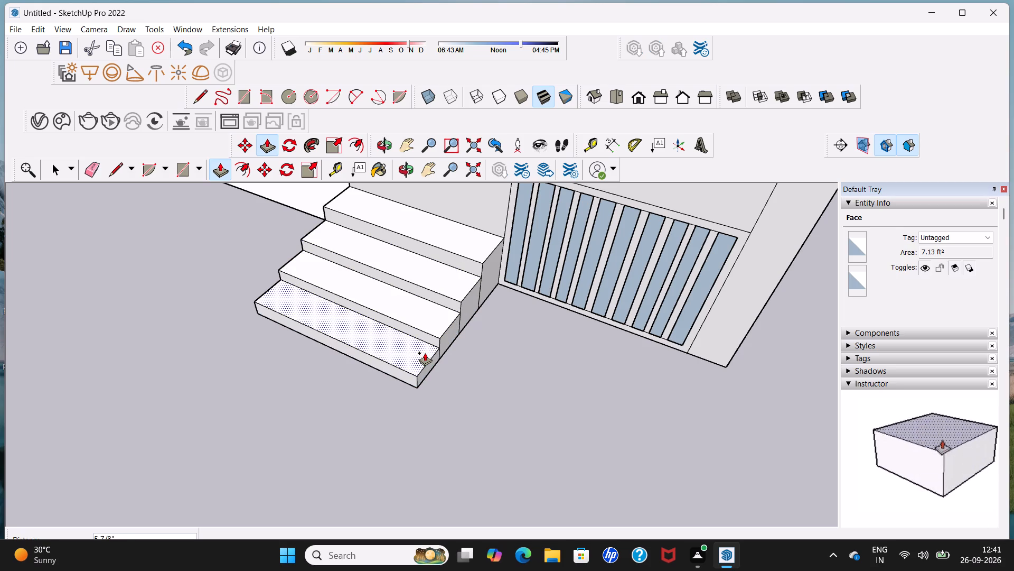
Delete the vertical face closing the structure's front opening behind the entrance stair and railing.
{"action": "key", "text": "space"}
{"action": "scroll", "coordinate": [422, 352], "scroll_direction": "down", "scroll_amount": 9}
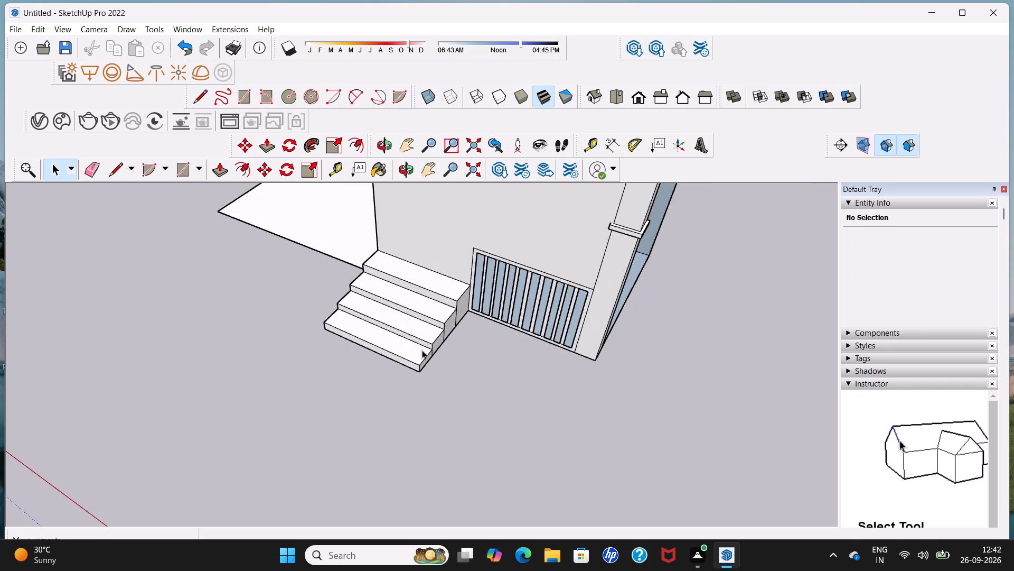
{"action": "scroll", "coordinate": [422, 350], "scroll_direction": "down", "scroll_amount": 4}
{"action": "left_click", "coordinate": [450, 269]}
{"action": "key", "text": "Delete"}
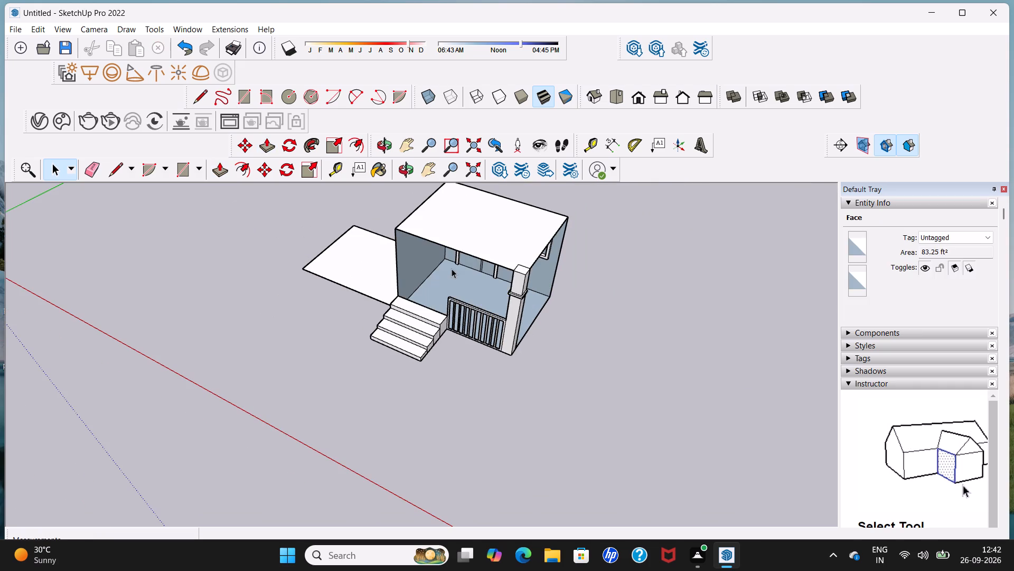
Examine the open front with its stair, railing, door and window from low and raised front viewpoints.
{"action": "middle_click_drag", "start_coordinate": [403, 324], "coordinate": [566, 285]}
{"action": "middle_click_drag", "start_coordinate": [398, 325], "coordinate": [388, 291]}
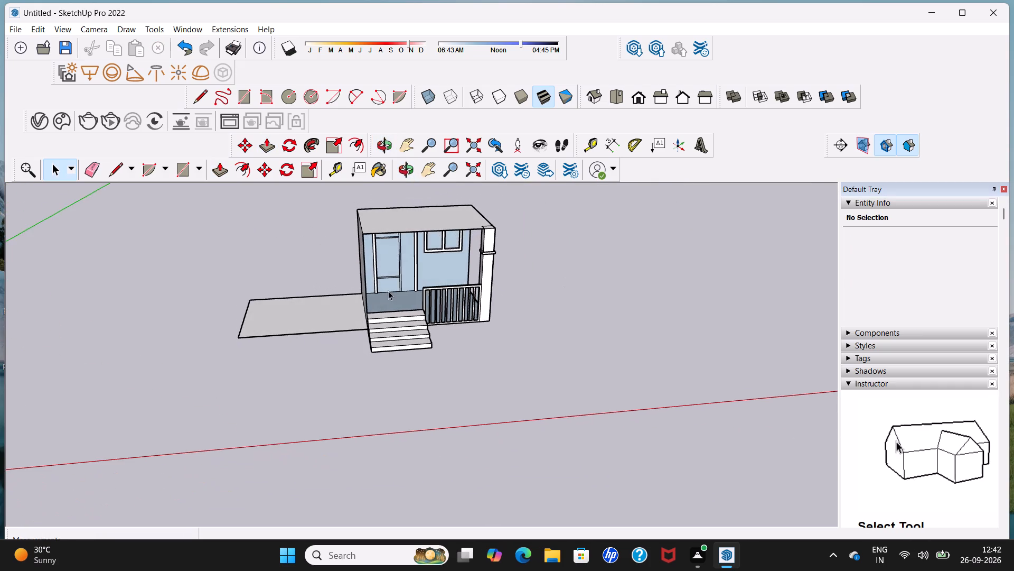
{"action": "scroll", "coordinate": [388, 291], "scroll_direction": "down", "scroll_amount": 5}
{"action": "middle_click_drag", "start_coordinate": [388, 296], "coordinate": [316, 280]}
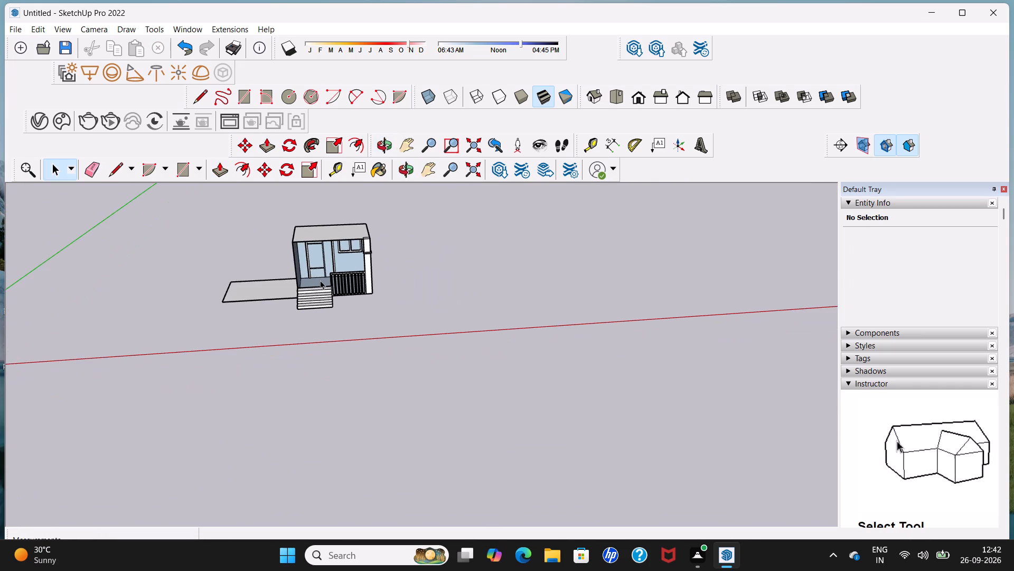
{"action": "middle_click_drag", "start_coordinate": [333, 282], "coordinate": [305, 245]}
{"action": "scroll", "coordinate": [360, 282], "scroll_direction": "up", "scroll_amount": 2}
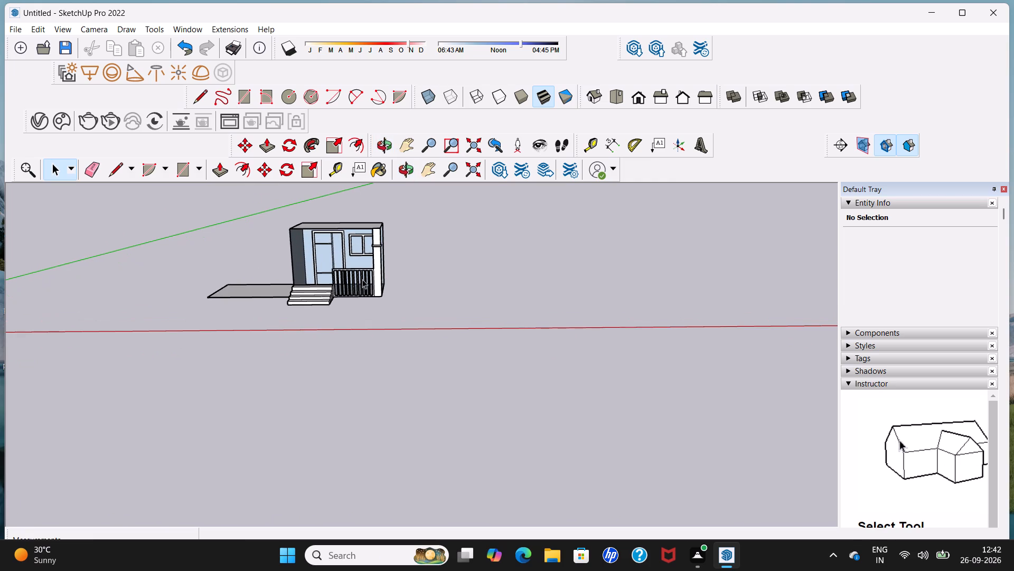
{"action": "middle_click_drag", "start_coordinate": [363, 279], "coordinate": [369, 242]}
{"action": "scroll", "coordinate": [366, 271], "scroll_direction": "up", "scroll_amount": 3}
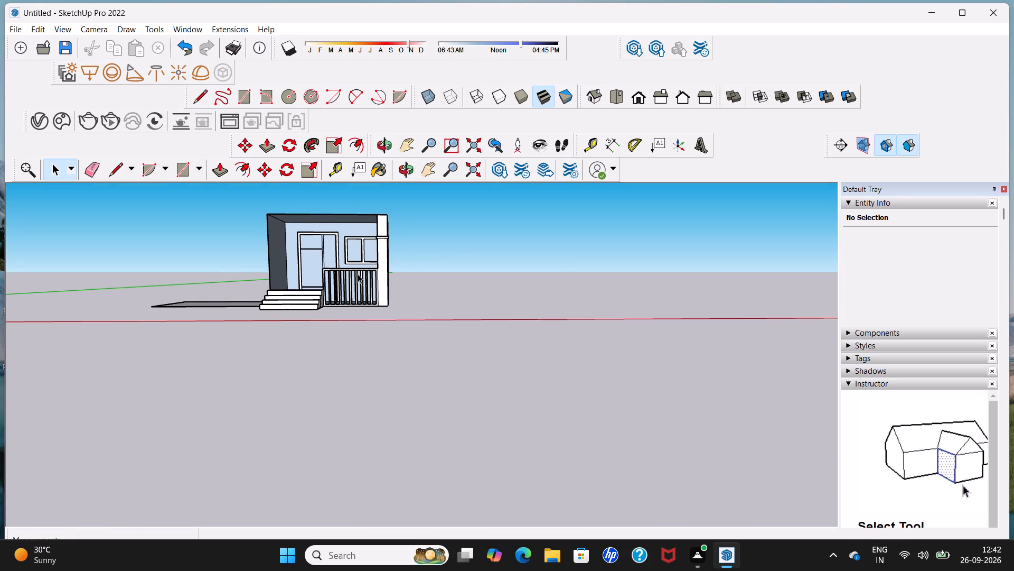
{"action": "scroll", "coordinate": [358, 274], "scroll_direction": "down", "scroll_amount": 2}
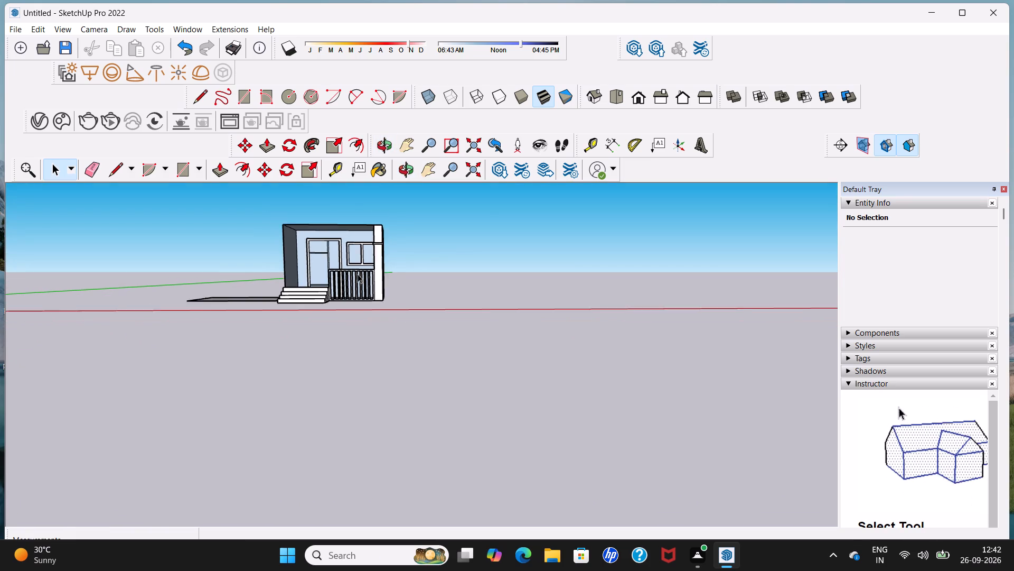
{"action": "scroll", "coordinate": [358, 274], "scroll_direction": "down", "scroll_amount": 2}
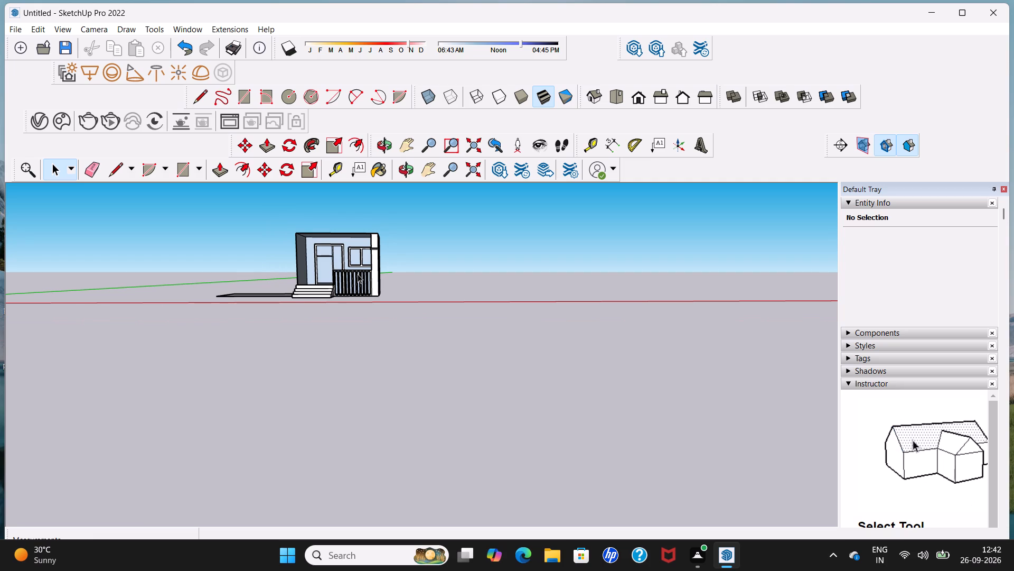
{"action": "middle_click_drag", "start_coordinate": [332, 259], "coordinate": [326, 334]}
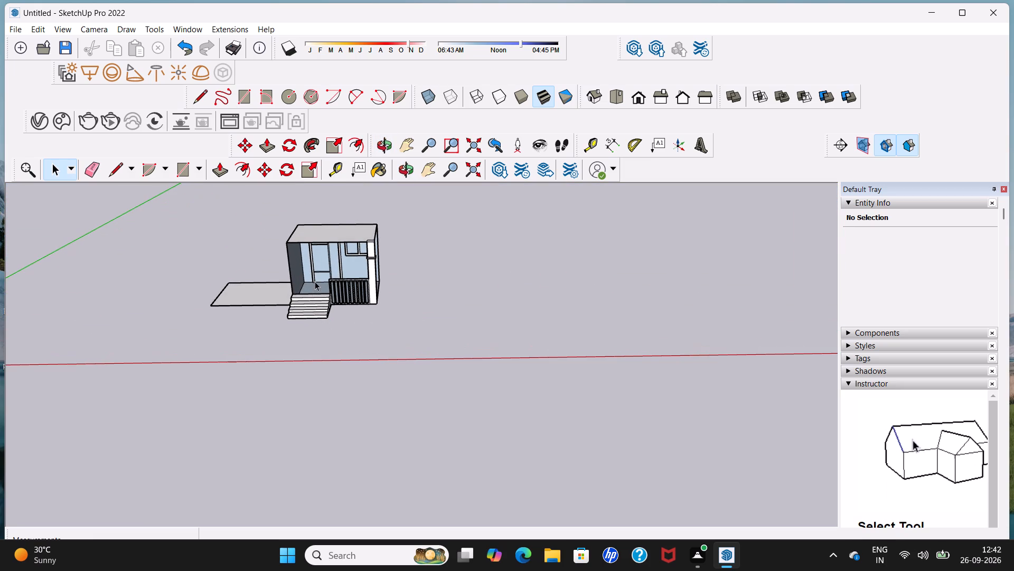
{"action": "scroll", "coordinate": [315, 281], "scroll_direction": "down", "scroll_amount": 3}
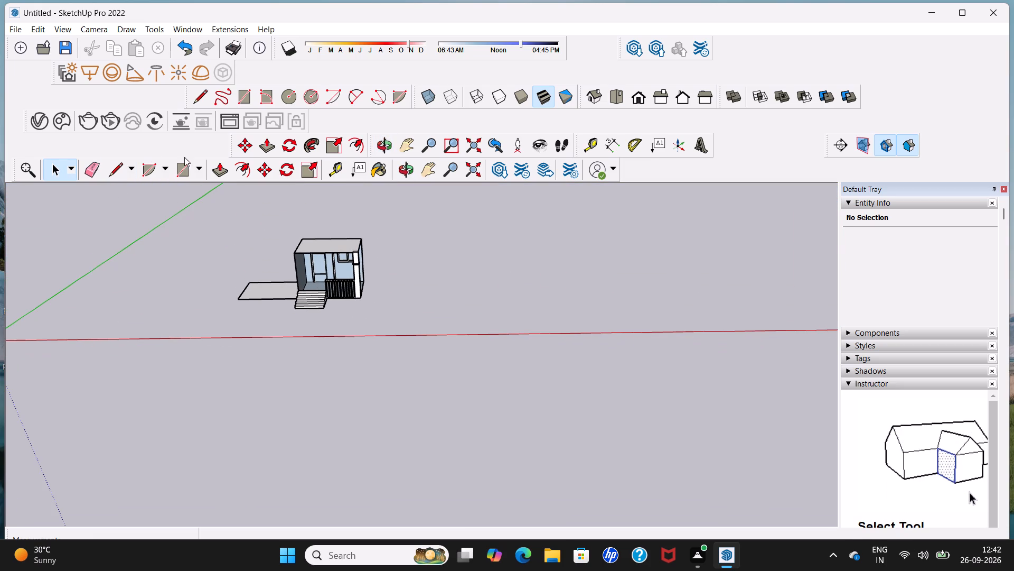
Push/Pull the remaining 130 ft² base rectangle beside the porch up about 19' 6 1/4" as a tall block.
{"action": "left_click", "coordinate": [265, 150]}
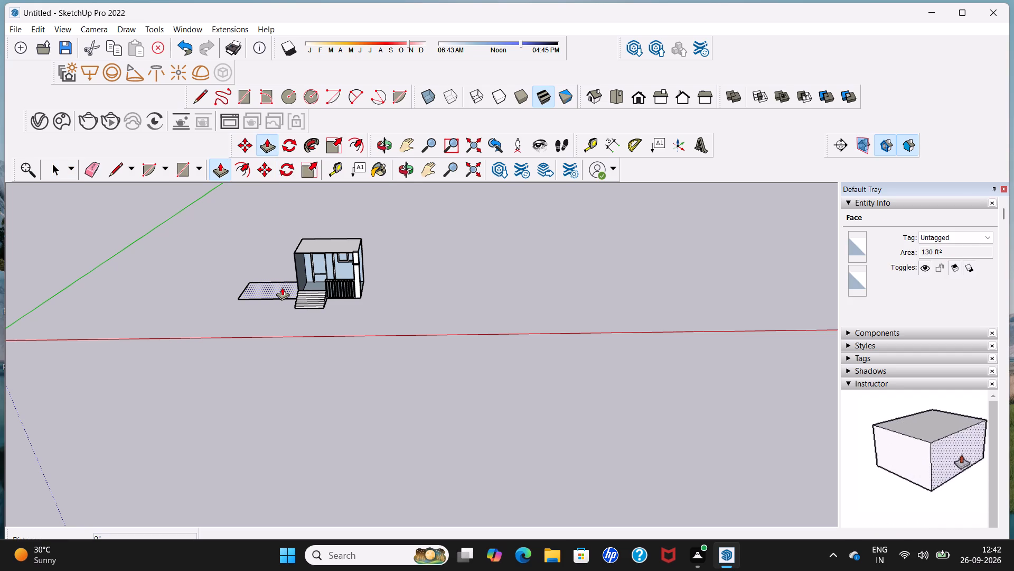
{"action": "left_click", "coordinate": [282, 287]}
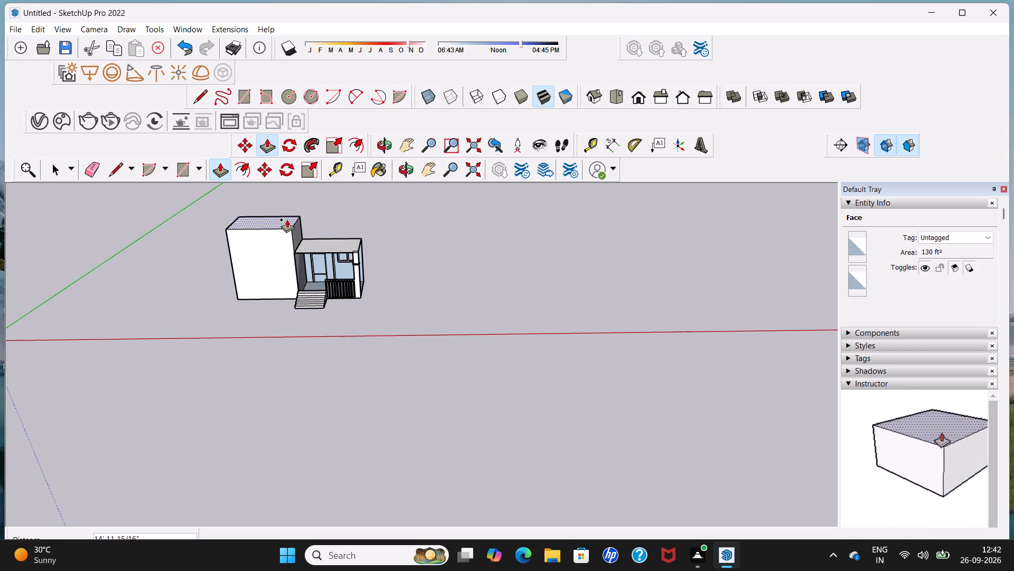
{"action": "scroll", "coordinate": [287, 219], "scroll_direction": "down", "scroll_amount": 4}
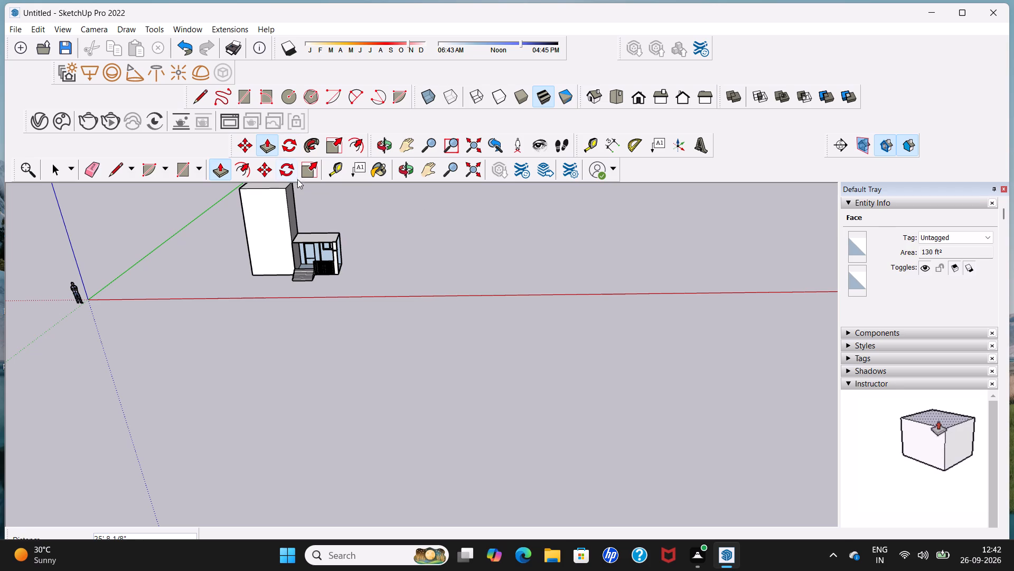
{"action": "middle_click_drag", "start_coordinate": [297, 188], "coordinate": [290, 288], "text": "shift"}
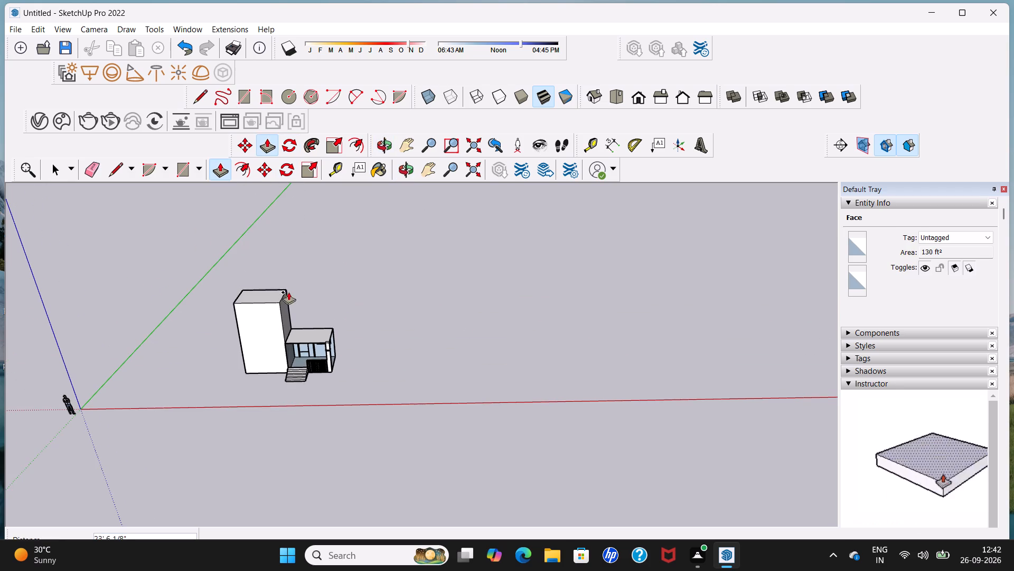
{"action": "middle_click_drag", "start_coordinate": [288, 298], "coordinate": [312, 232]}
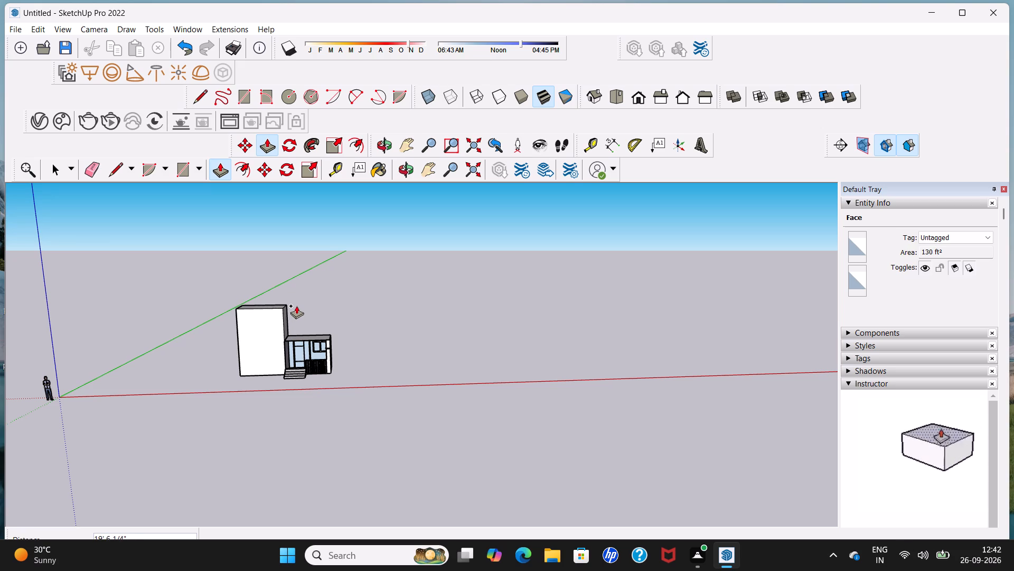
{"action": "left_click", "coordinate": [296, 306]}
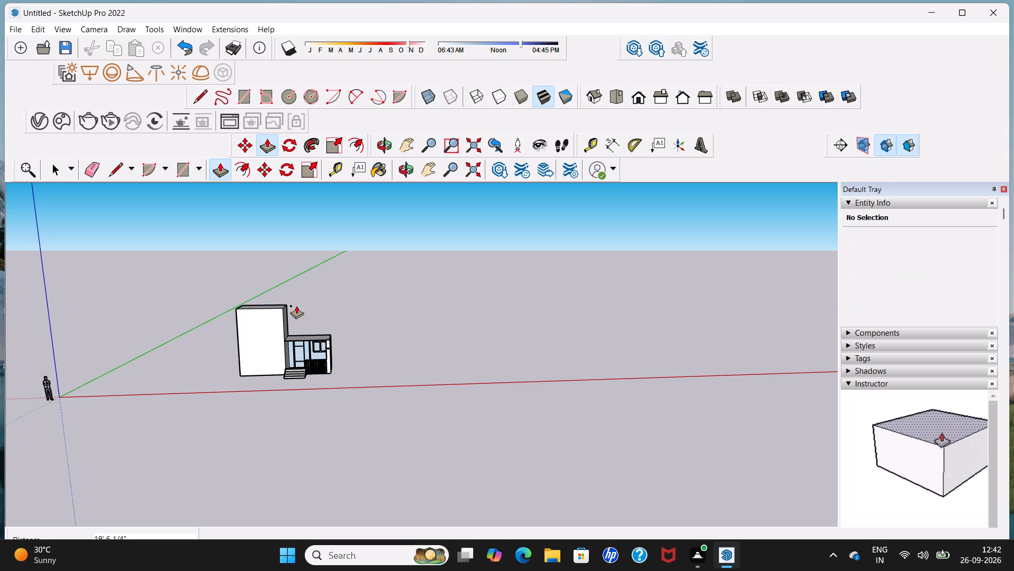
{"action": "key", "text": "space"}
Examine the tall block's proportions against the porch from several front angles and distances.
{"action": "middle_click_drag", "start_coordinate": [284, 356], "coordinate": [253, 357]}
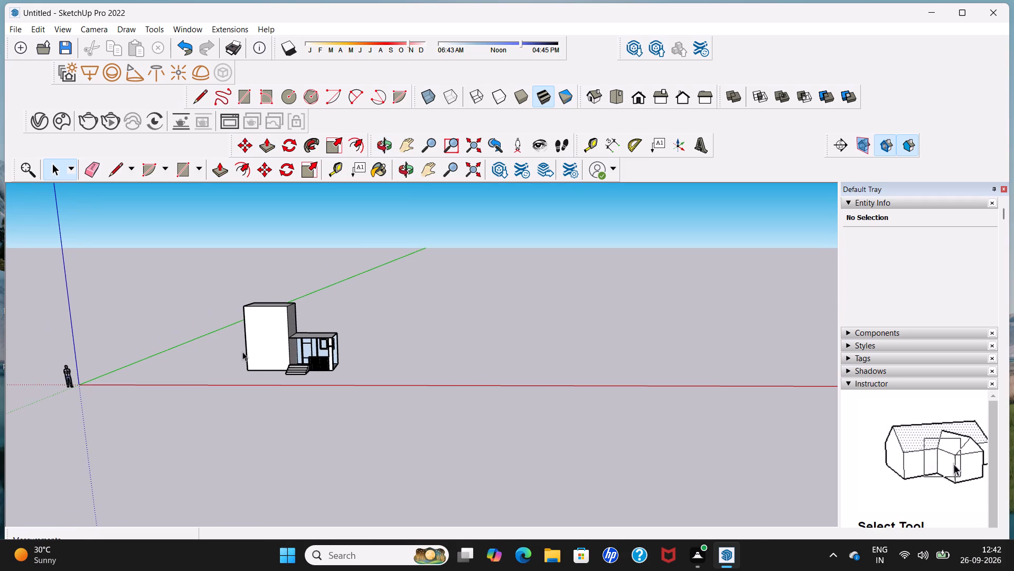
{"action": "middle_click_drag", "start_coordinate": [293, 351], "coordinate": [317, 328]}
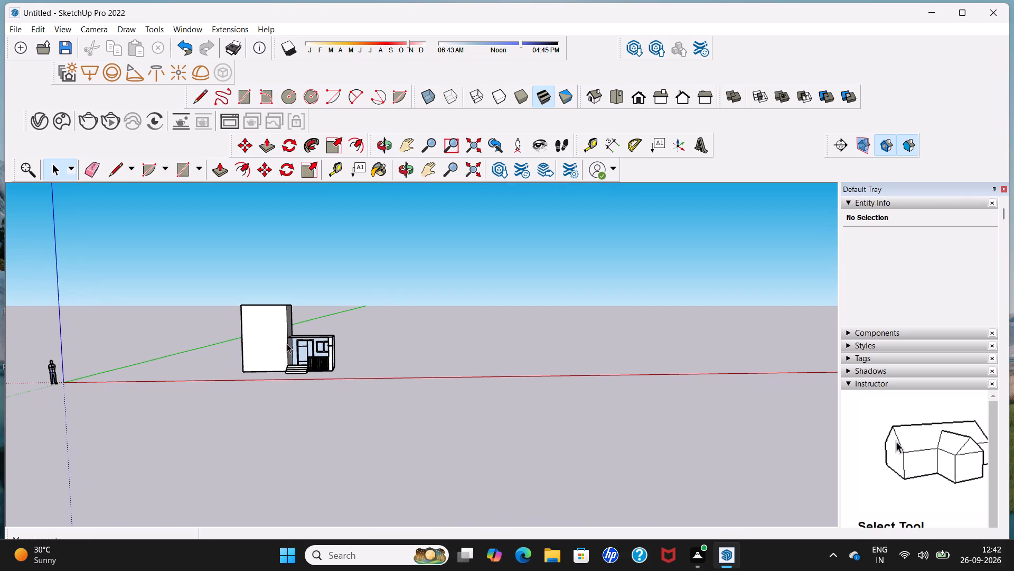
{"action": "scroll", "coordinate": [277, 324], "scroll_direction": "up", "scroll_amount": 7}
{"action": "middle_click_drag", "start_coordinate": [278, 322], "coordinate": [288, 323]}
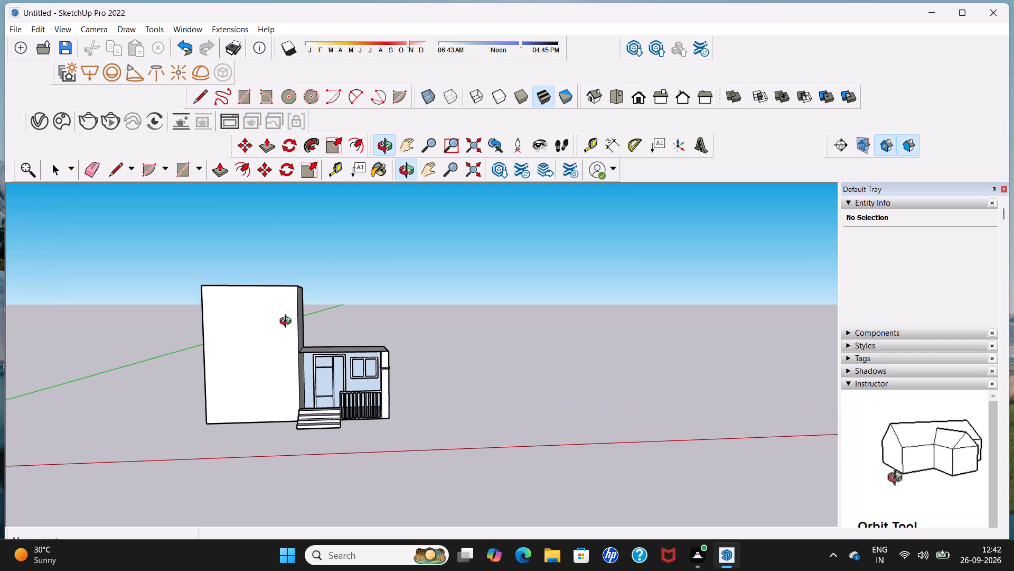
{"action": "middle_click_drag", "start_coordinate": [288, 323], "coordinate": [301, 323]}
{"action": "scroll", "coordinate": [301, 321], "scroll_direction": "up", "scroll_amount": 1}
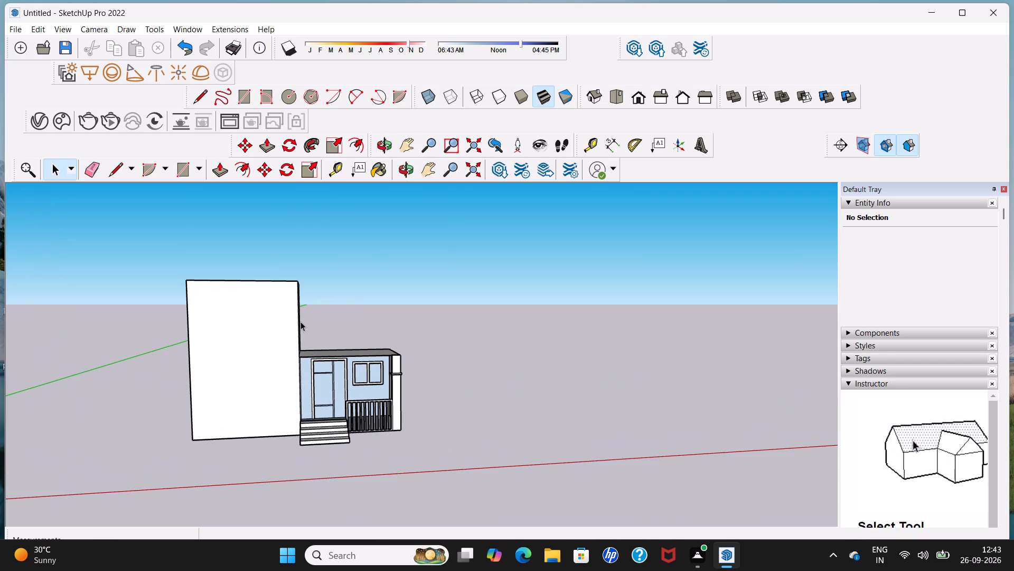
{"action": "scroll", "coordinate": [301, 321], "scroll_direction": "down", "scroll_amount": 5}
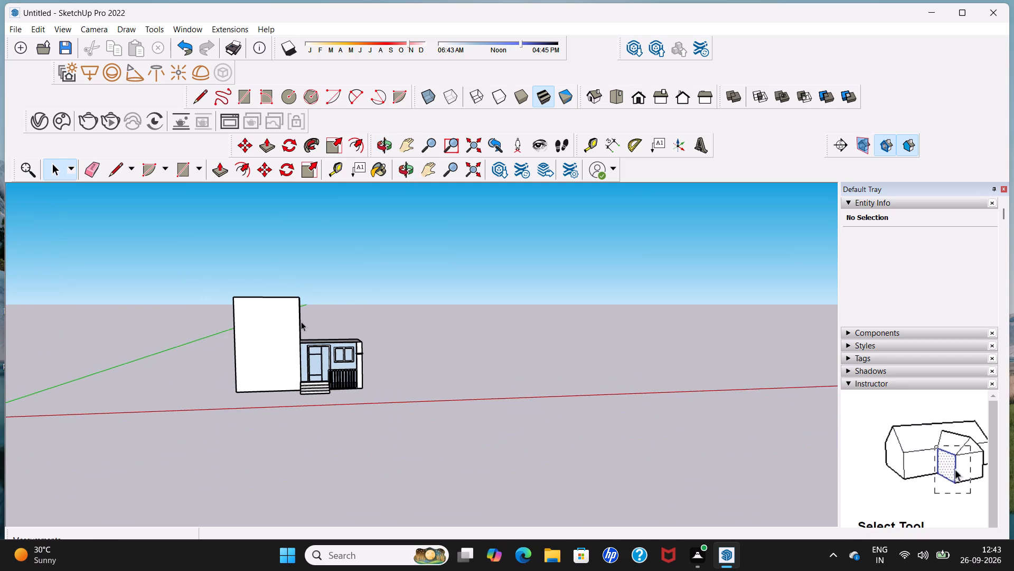
{"action": "scroll", "coordinate": [301, 320], "scroll_direction": "up", "scroll_amount": 4}
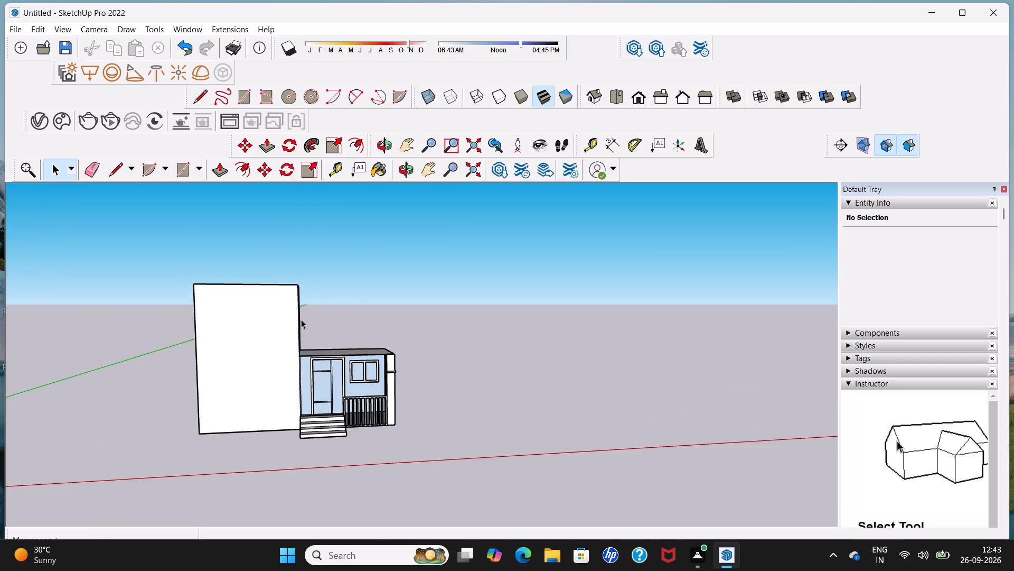
{"action": "scroll", "coordinate": [301, 319], "scroll_direction": "down", "scroll_amount": 4}
{"action": "middle_click_drag", "start_coordinate": [301, 319], "coordinate": [270, 320]}
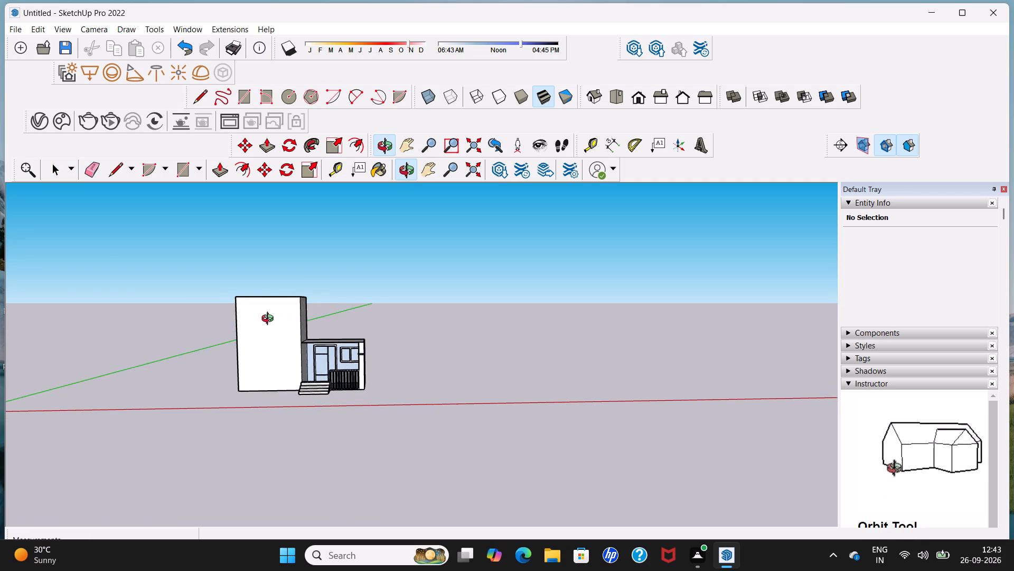
{"action": "middle_click_drag", "start_coordinate": [270, 320], "coordinate": [354, 296]}
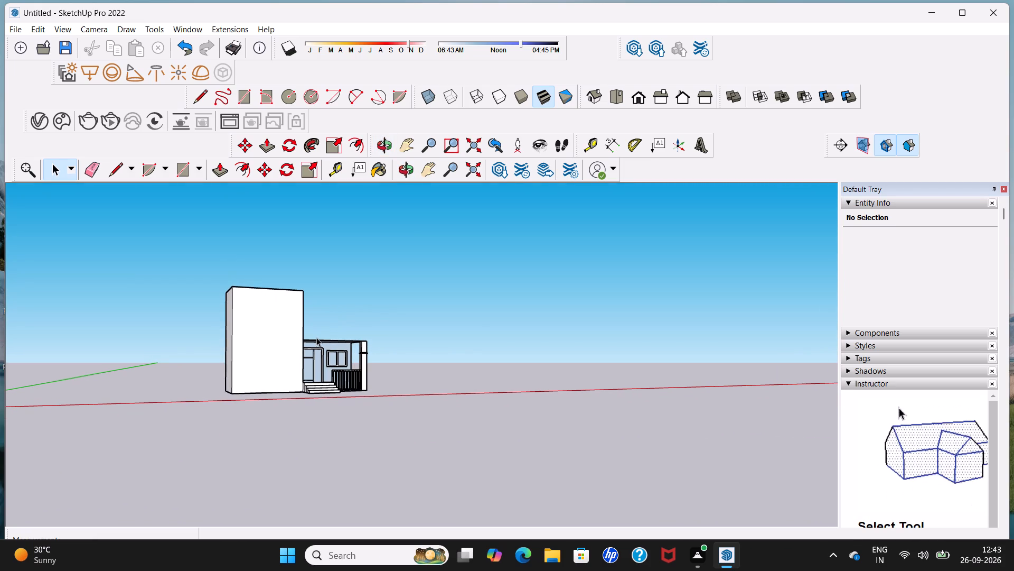
{"action": "middle_click_drag", "start_coordinate": [316, 338], "coordinate": [266, 349]}
{"action": "scroll", "coordinate": [271, 333], "scroll_direction": "up", "scroll_amount": 5}
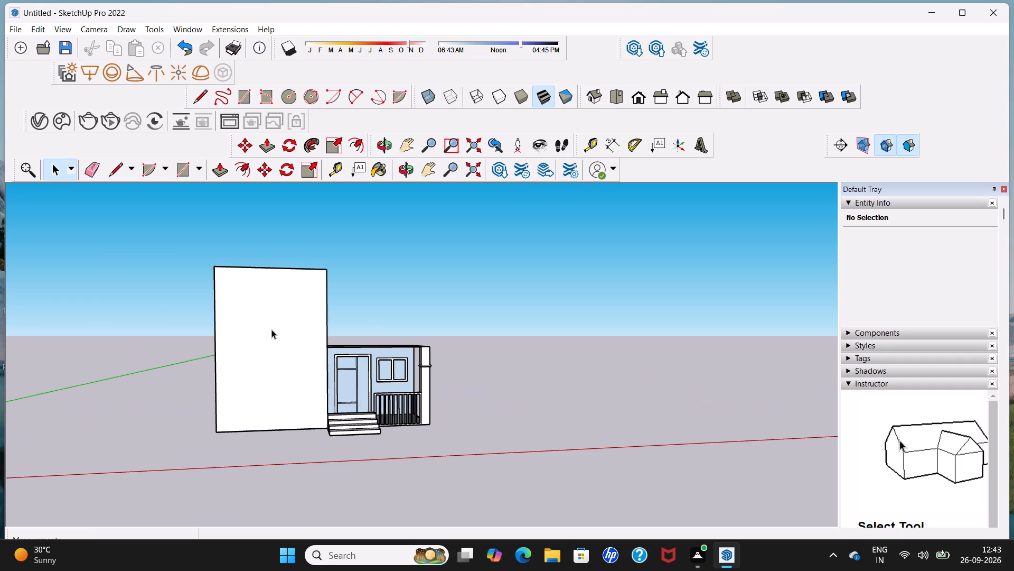
{"action": "scroll", "coordinate": [274, 325], "scroll_direction": "up", "scroll_amount": 1}
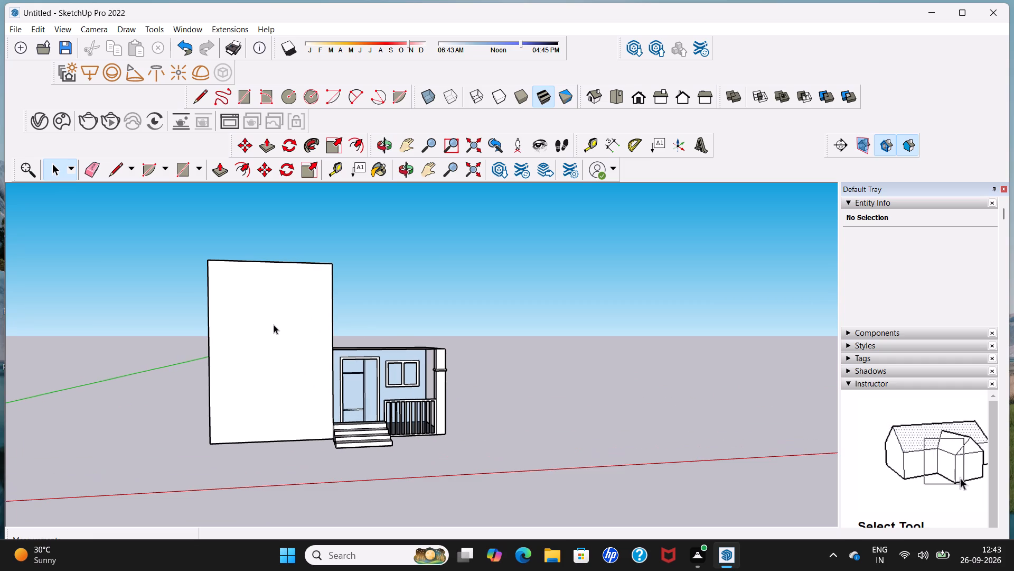
{"action": "scroll", "coordinate": [274, 325], "scroll_direction": "down", "scroll_amount": 3}
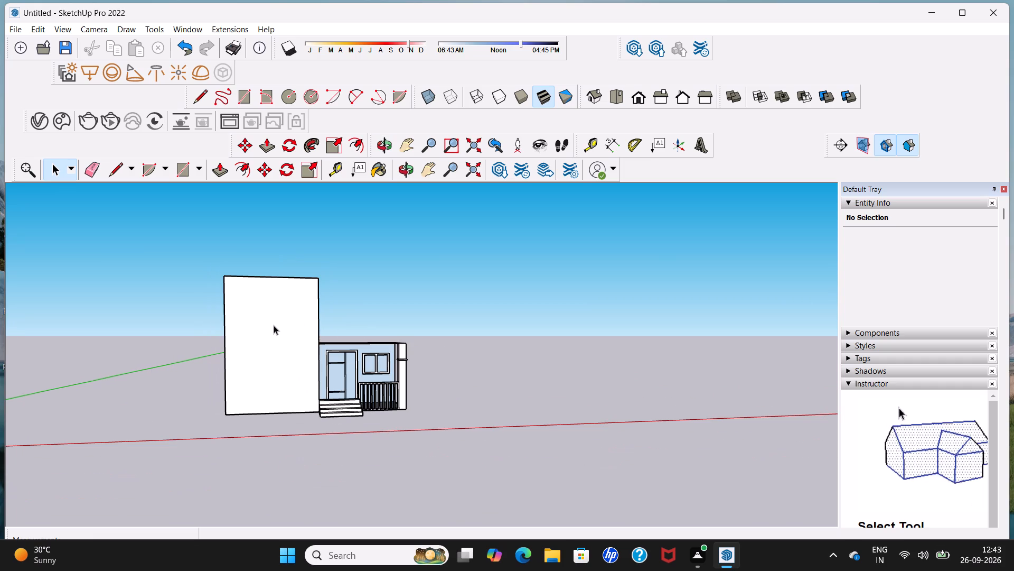
Draw a full-height vertical line about 19' 6 1/4" long on the tall block's front face, near its outer edge.
{"action": "left_click", "coordinate": [201, 99]}
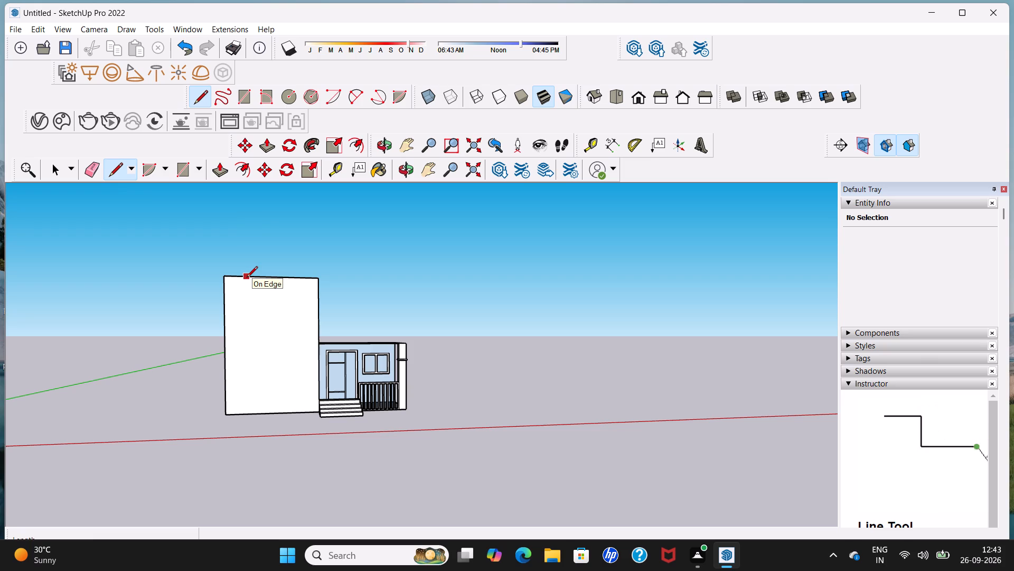
{"action": "left_click", "coordinate": [240, 278]}
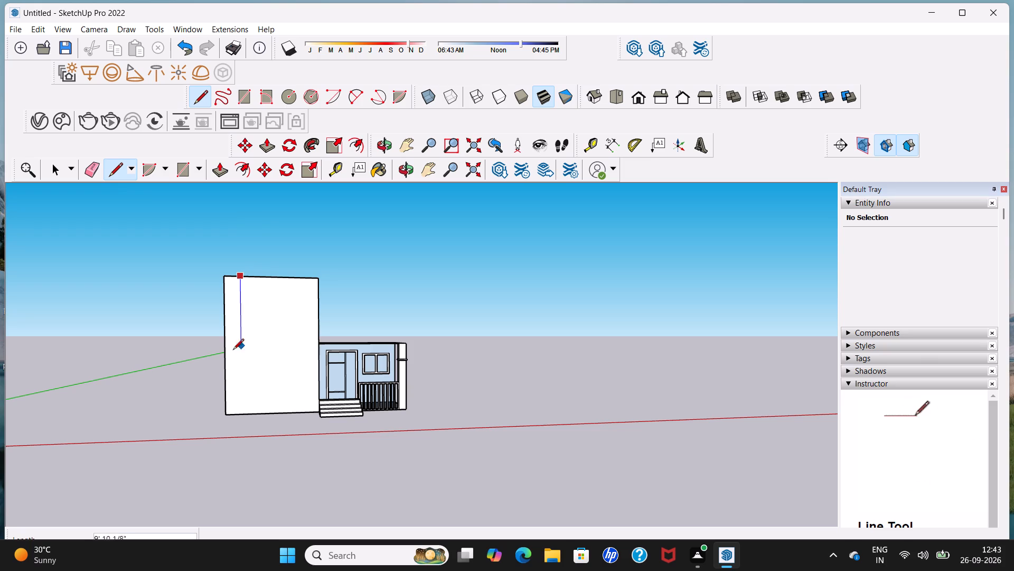
{"action": "left_click", "coordinate": [243, 413]}
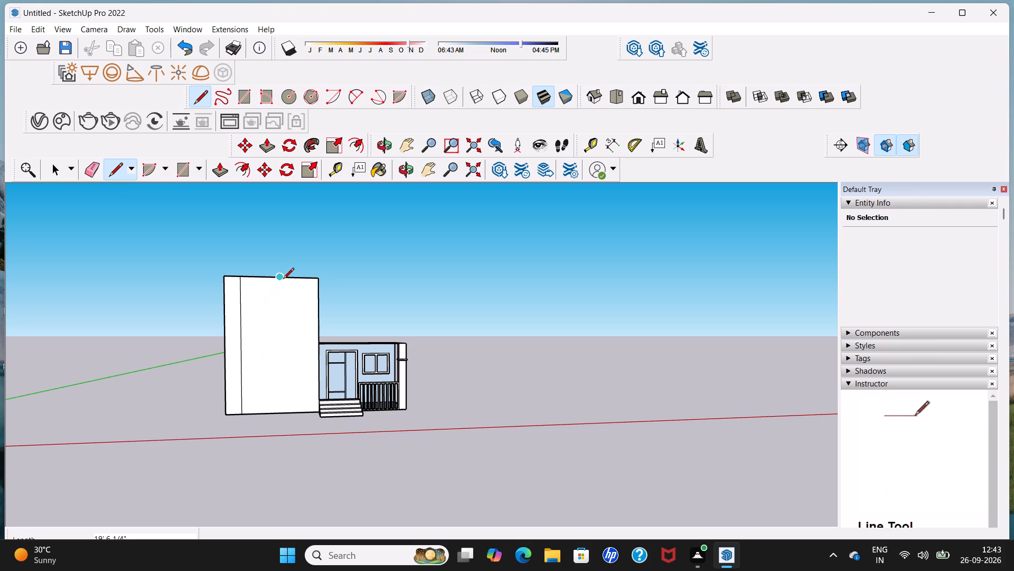
Draw a line about 10' 10 1/2" down from the block's top edge near the porch, and about 7' 7 1/2" across to the full-height line.
{"action": "scroll", "coordinate": [288, 282], "scroll_direction": "up", "scroll_amount": 4}
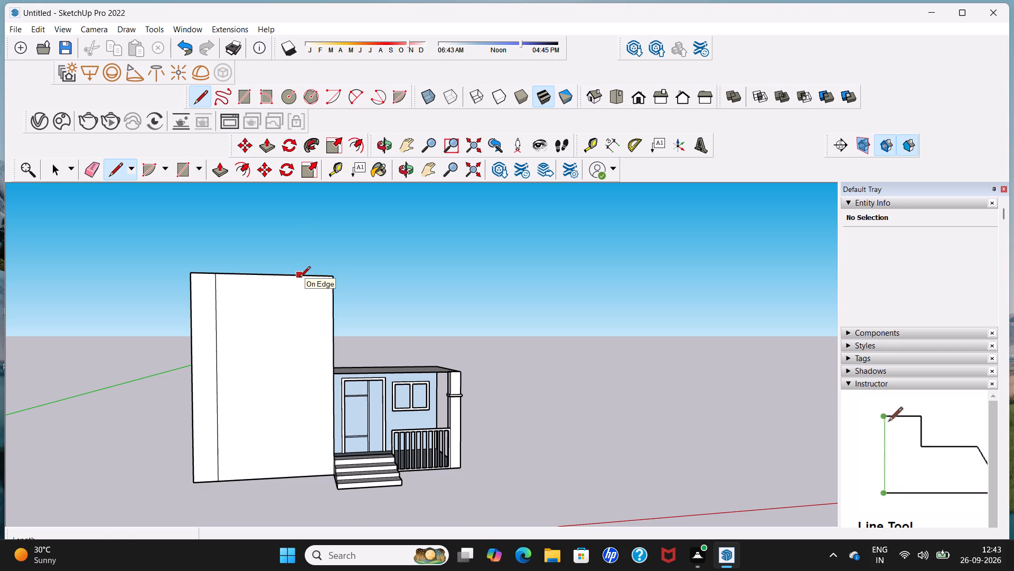
{"action": "left_click", "coordinate": [299, 278]}
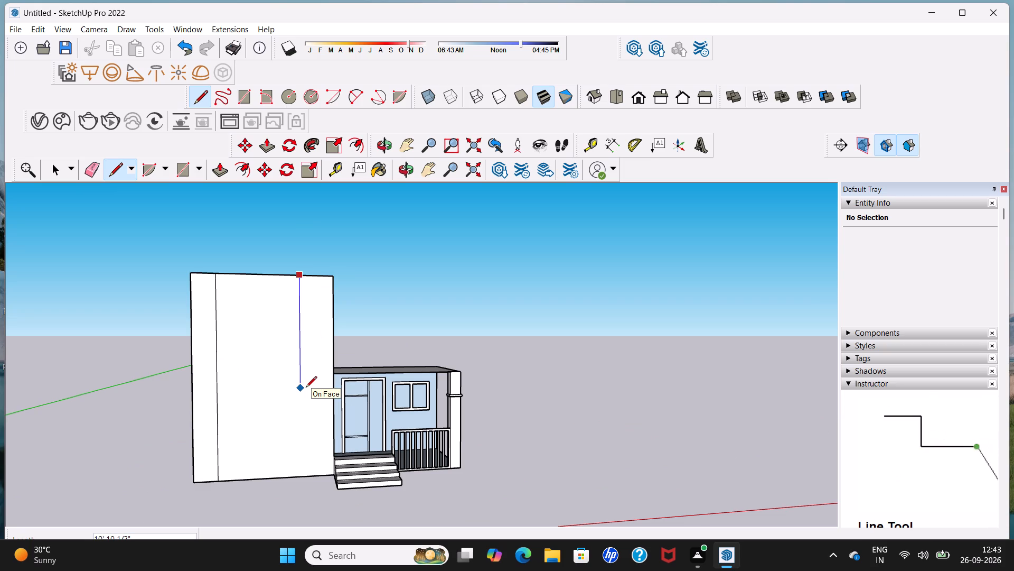
{"action": "left_click", "coordinate": [306, 388]}
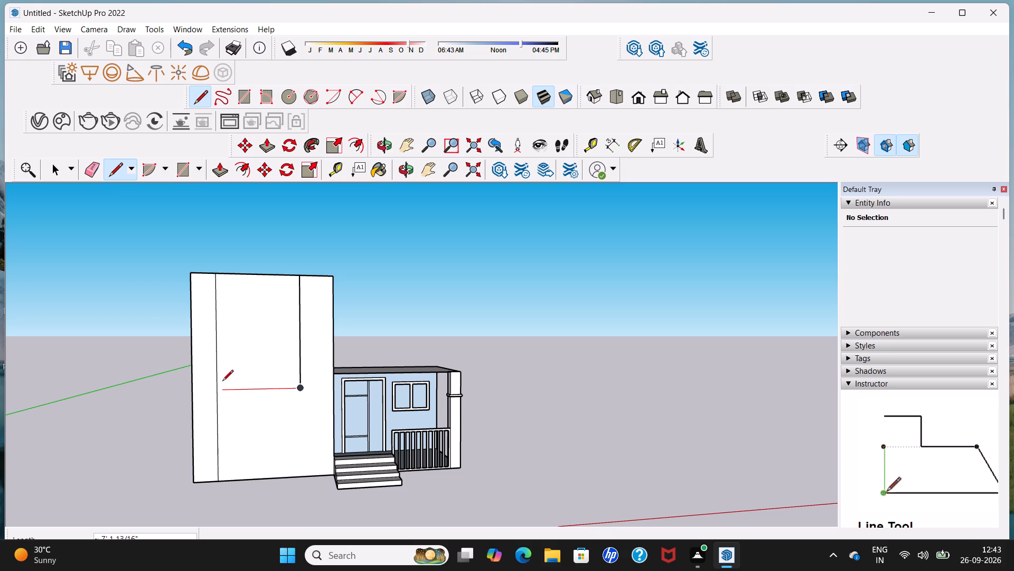
{"action": "left_click", "coordinate": [216, 389]}
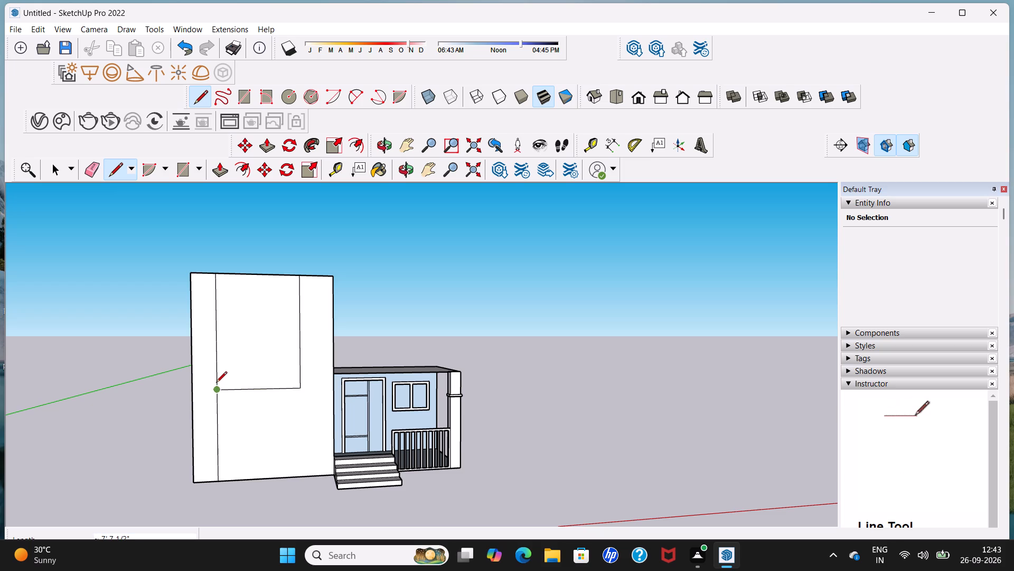
{"action": "scroll", "coordinate": [216, 383], "scroll_direction": "up", "scroll_amount": 9}
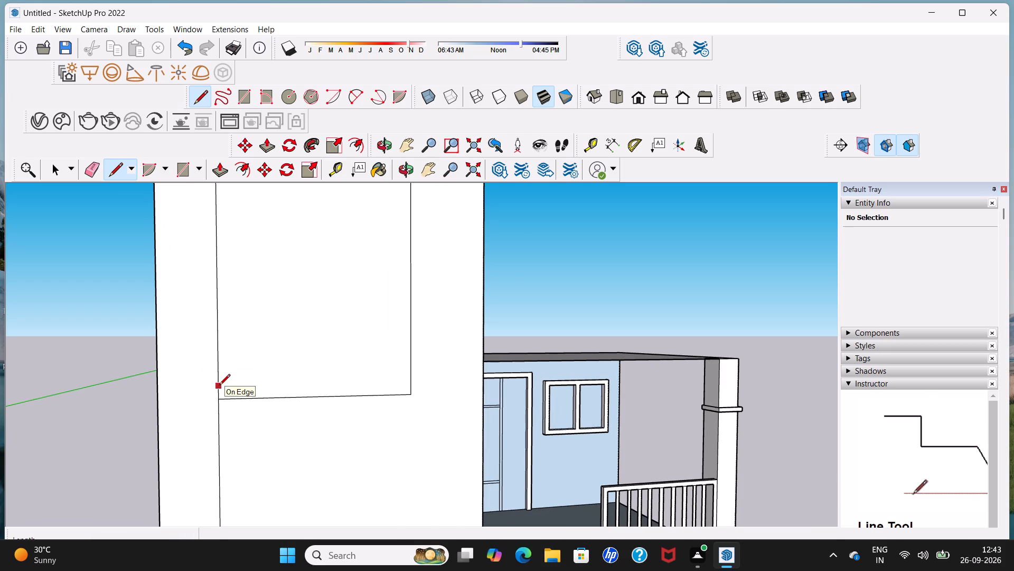
Draw a line about 6' 9" across from the full-height line, just above the panel's bottom line, and about 10' 2 5/8" up to the block's top.
{"action": "left_click", "coordinate": [219, 382]}
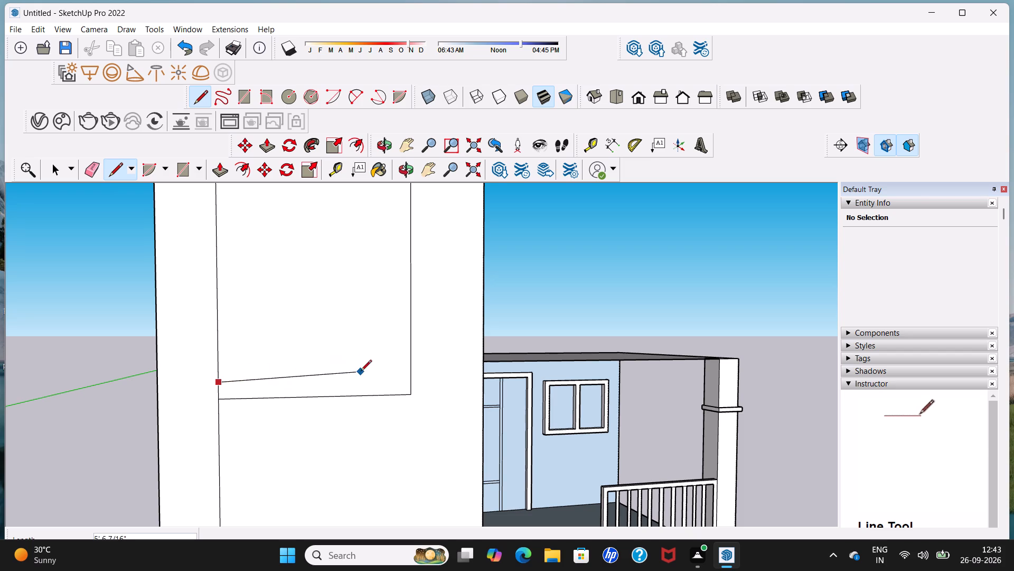
{"action": "scroll", "coordinate": [384, 378], "scroll_direction": "down", "scroll_amount": 3}
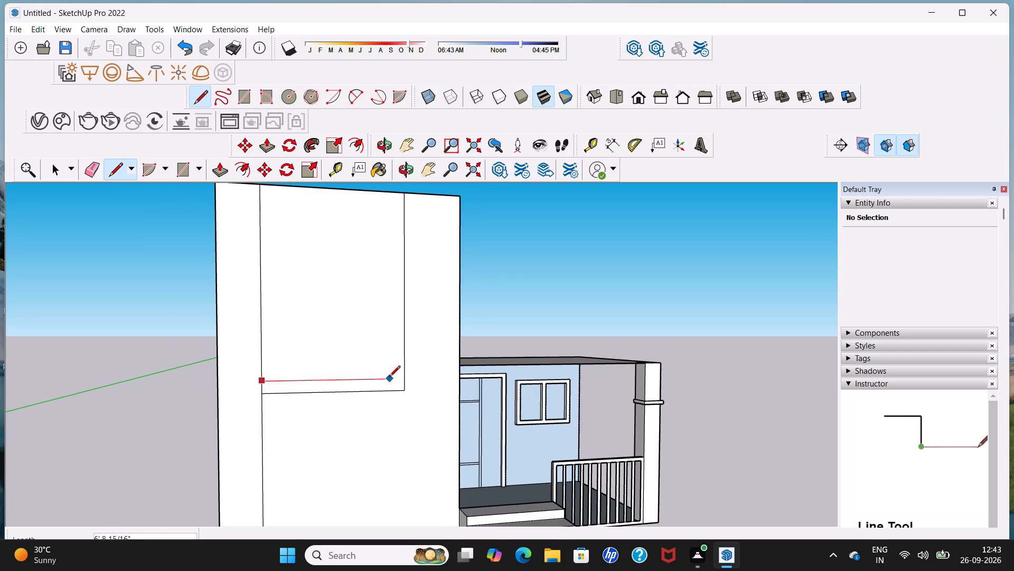
{"action": "left_click", "coordinate": [391, 377]}
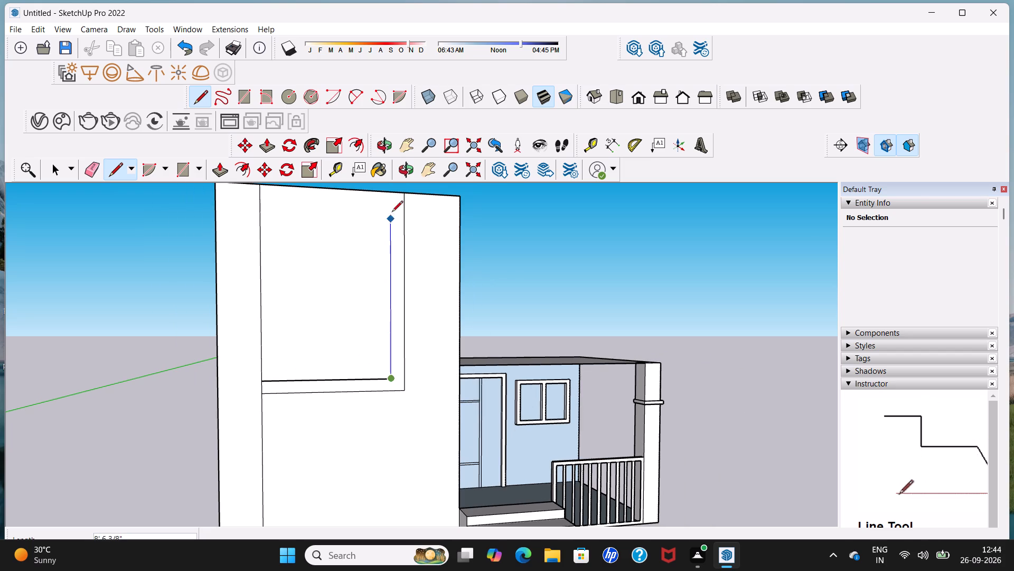
{"action": "left_click", "coordinate": [389, 196]}
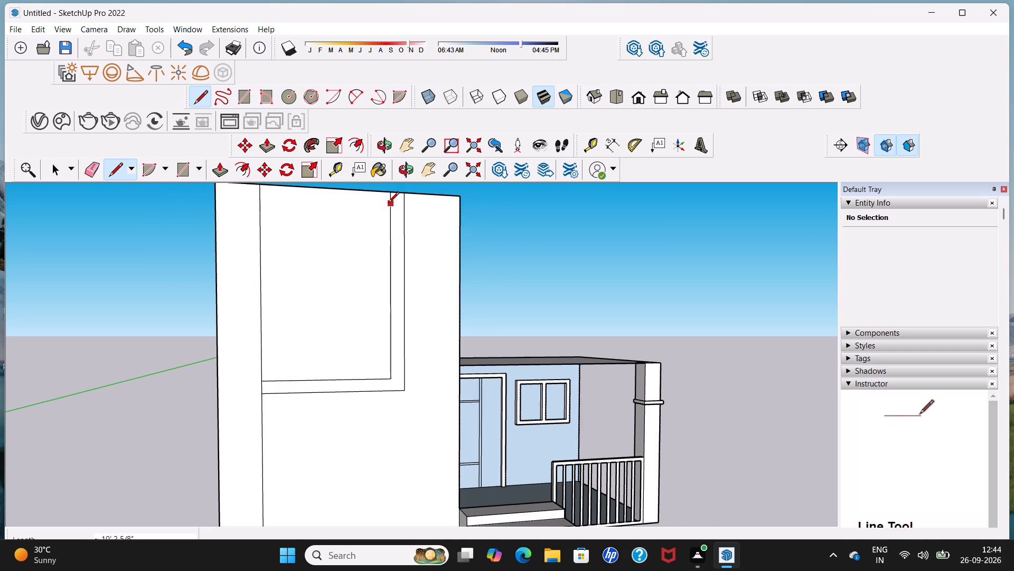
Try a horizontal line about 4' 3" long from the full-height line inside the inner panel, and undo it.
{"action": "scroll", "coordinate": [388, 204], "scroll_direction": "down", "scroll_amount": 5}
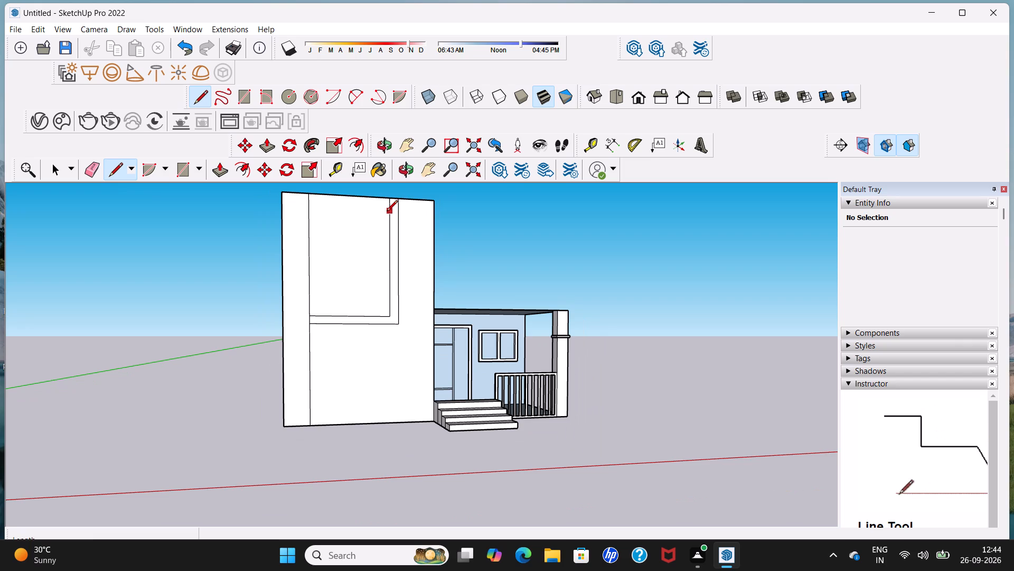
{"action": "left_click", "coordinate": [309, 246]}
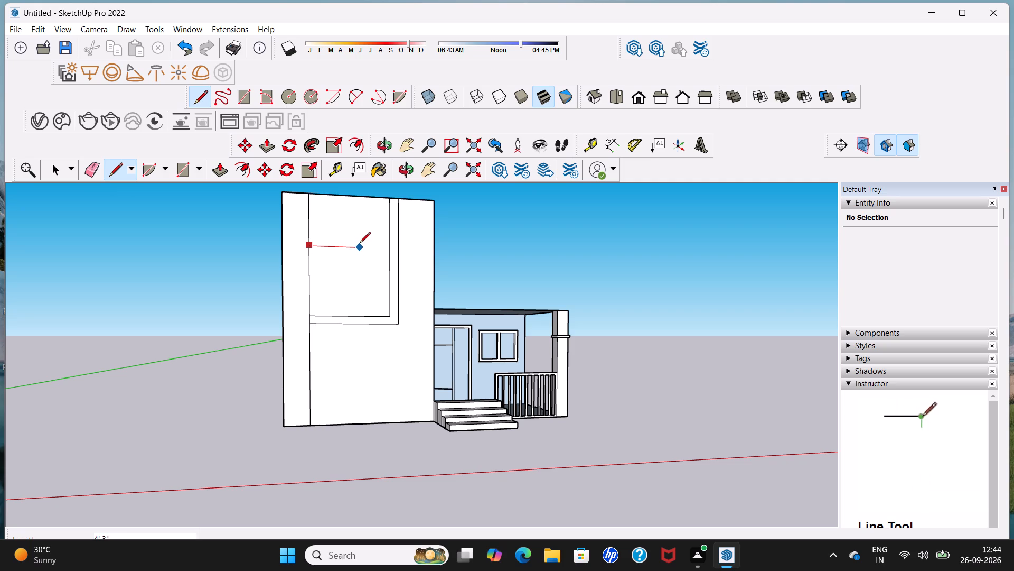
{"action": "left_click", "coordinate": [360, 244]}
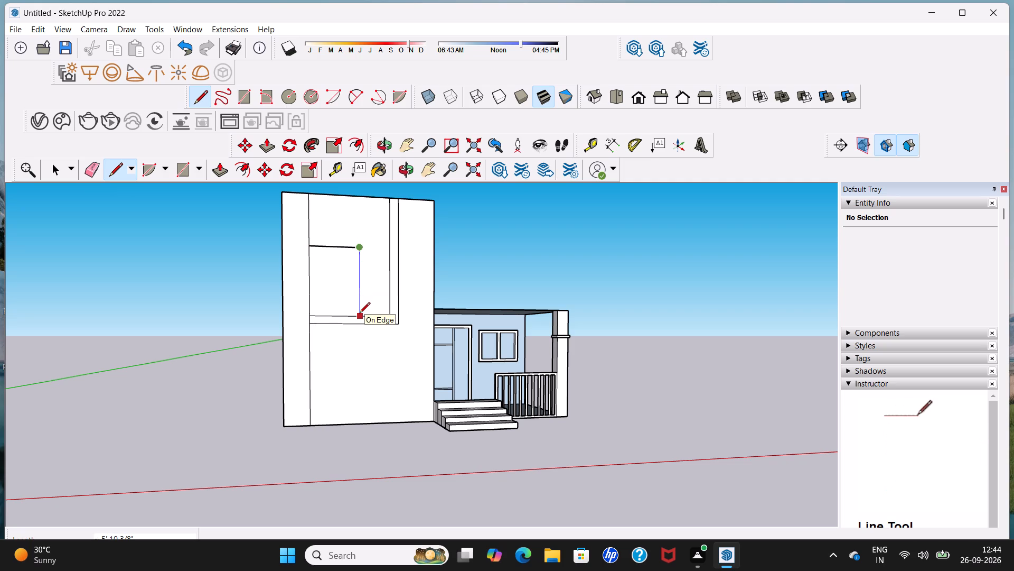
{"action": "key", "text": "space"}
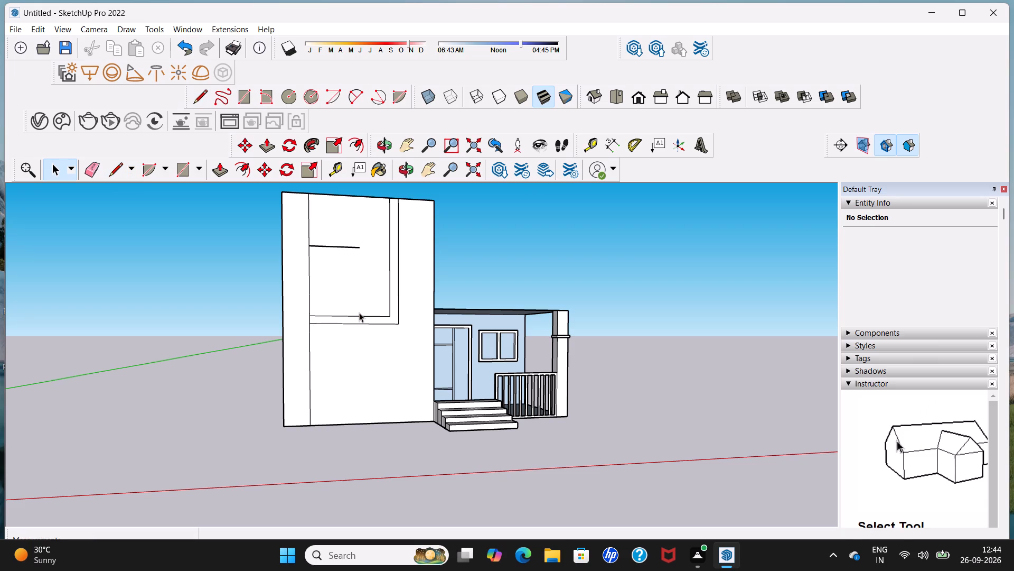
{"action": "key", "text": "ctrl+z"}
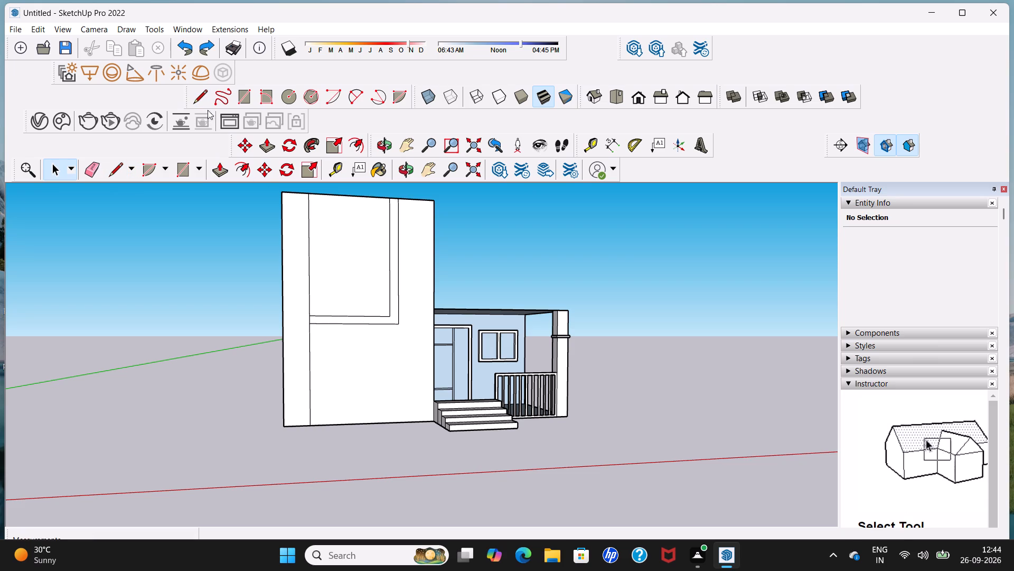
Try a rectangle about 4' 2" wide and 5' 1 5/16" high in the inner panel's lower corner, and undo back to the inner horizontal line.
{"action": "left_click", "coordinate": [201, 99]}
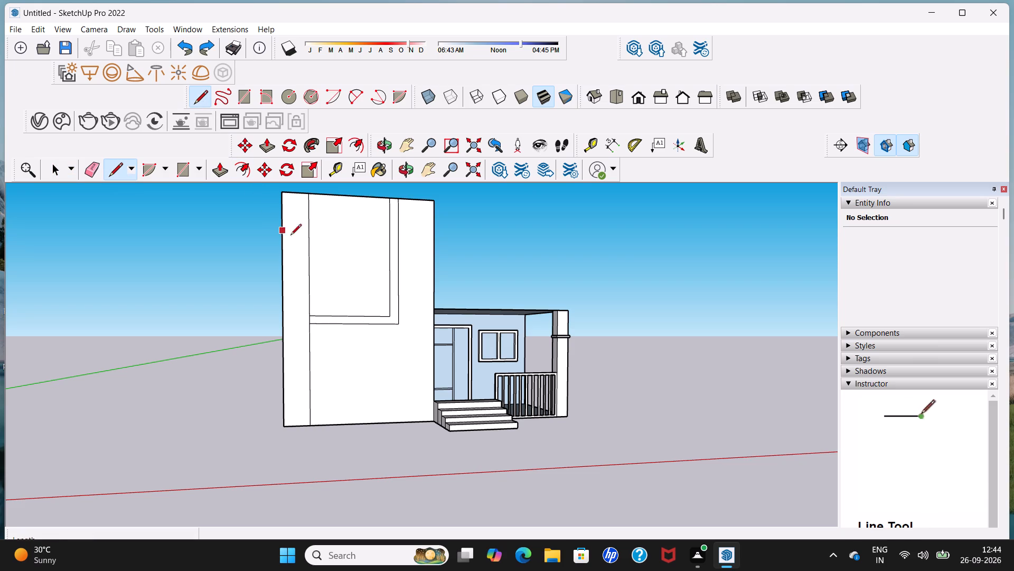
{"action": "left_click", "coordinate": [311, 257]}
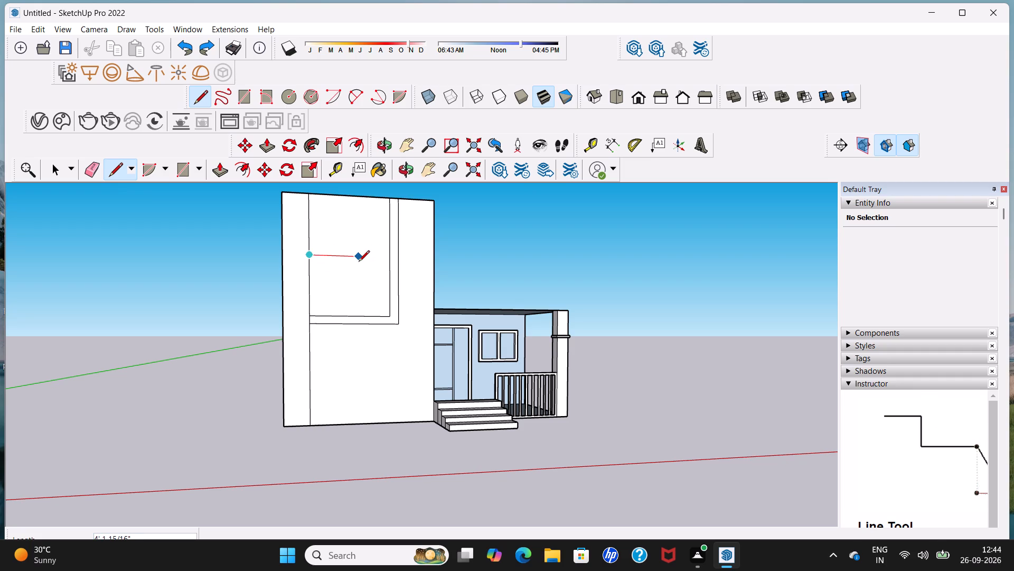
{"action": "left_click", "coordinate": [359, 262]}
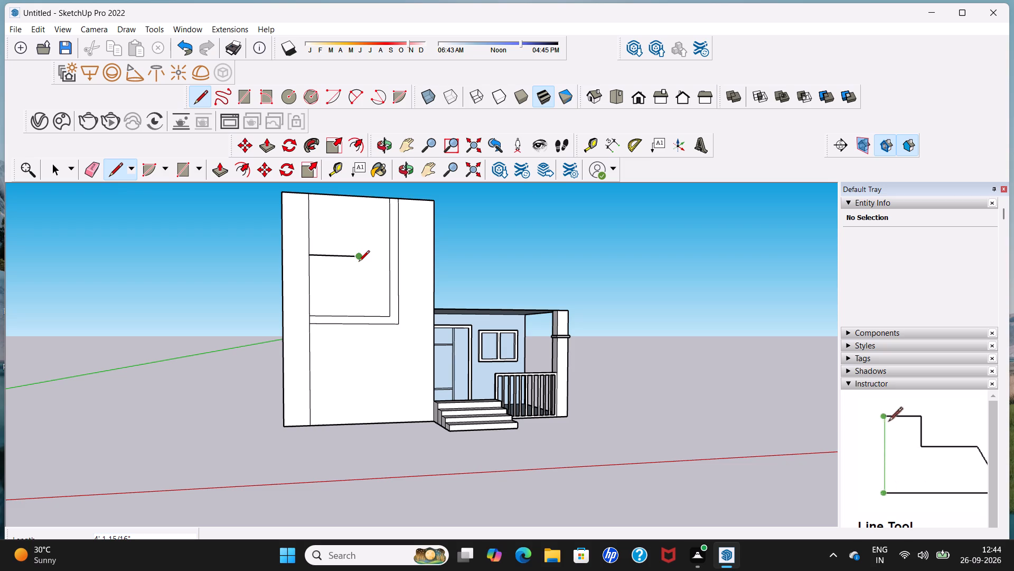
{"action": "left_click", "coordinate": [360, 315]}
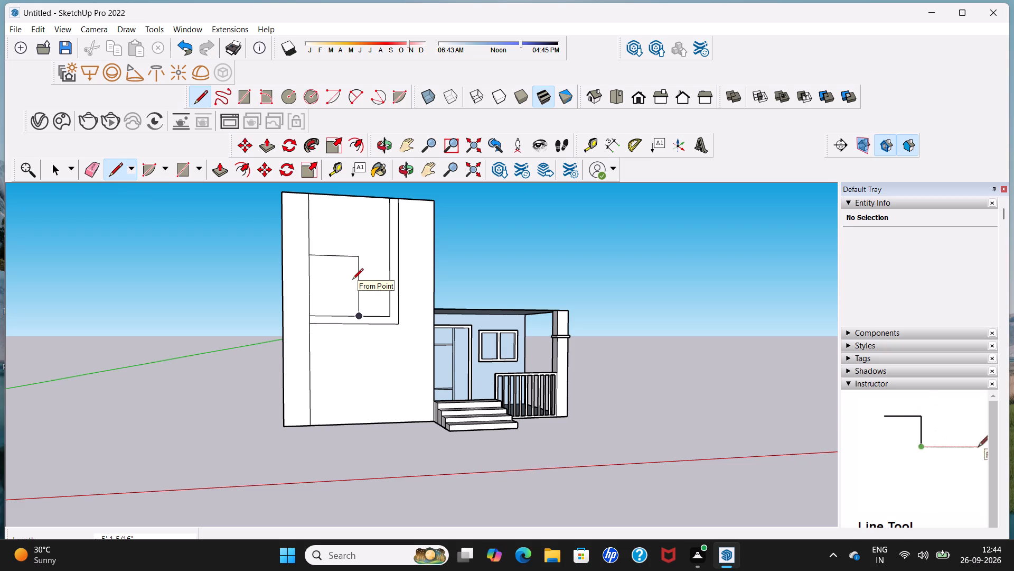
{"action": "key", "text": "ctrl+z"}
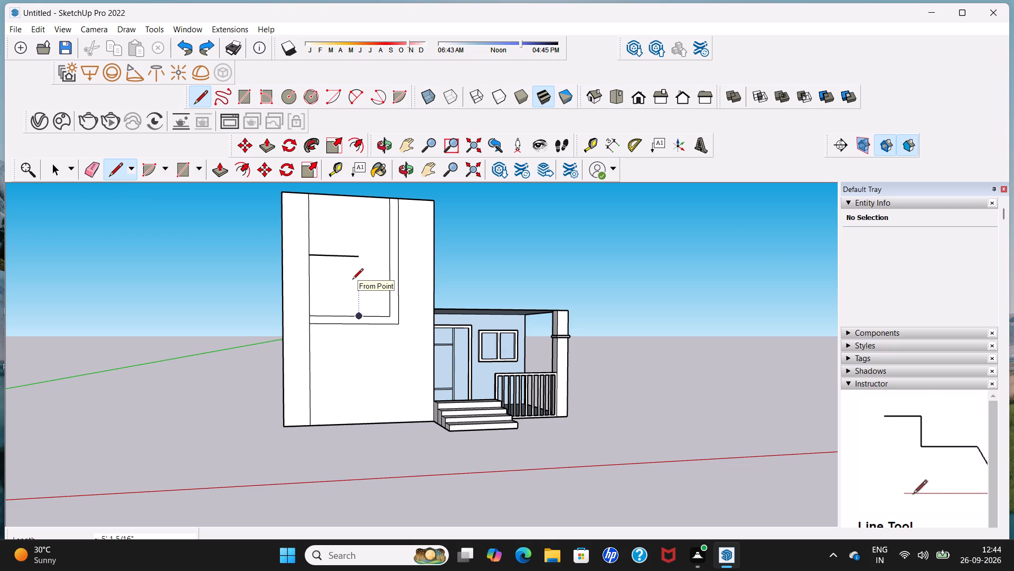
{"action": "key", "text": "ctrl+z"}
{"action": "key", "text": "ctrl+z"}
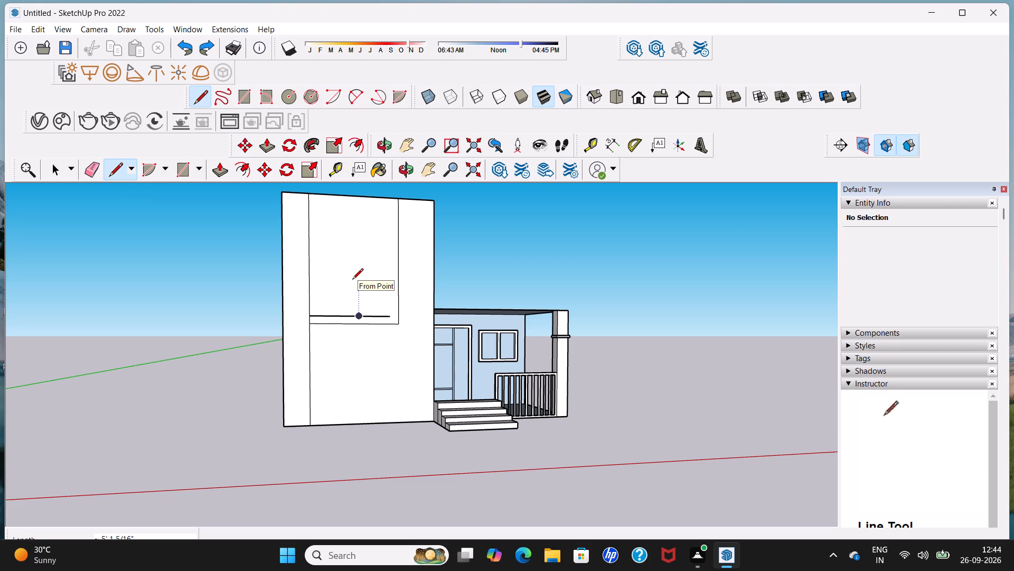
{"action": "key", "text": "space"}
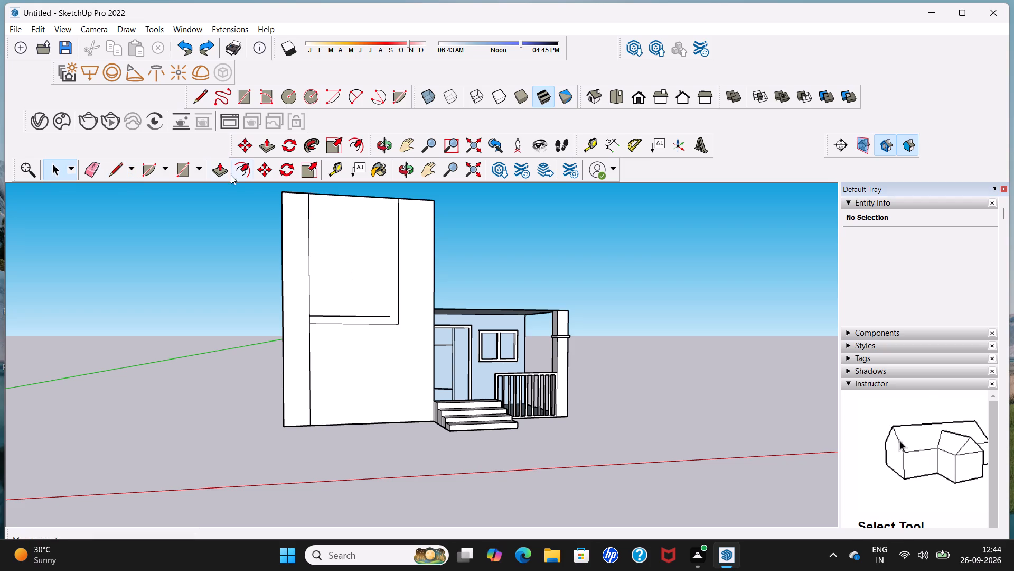
Redraw the vertical line from the free end of the inner horizontal line up to the block's top edge.
{"action": "left_click", "coordinate": [198, 103]}
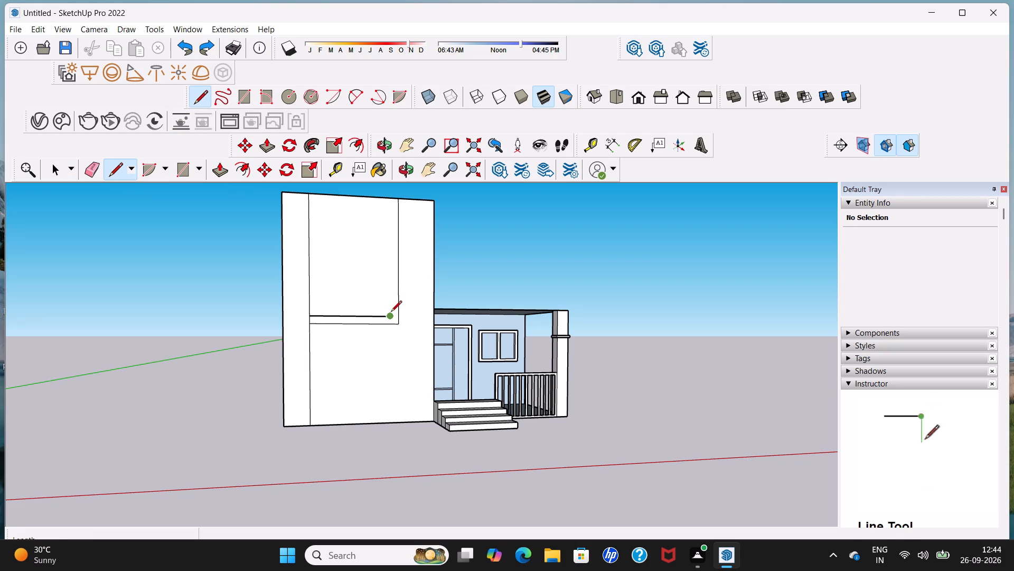
{"action": "left_click", "coordinate": [391, 317]}
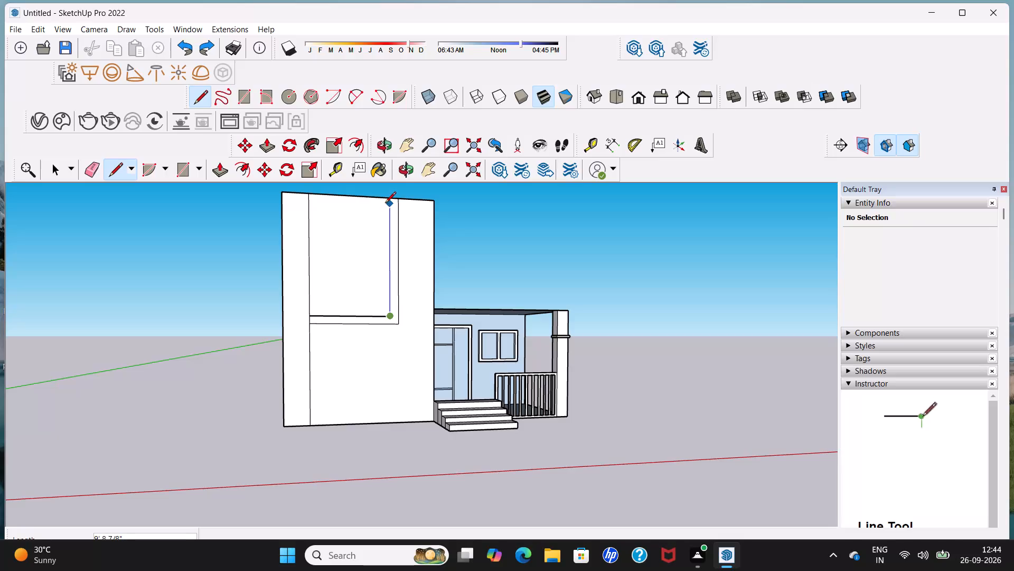
{"action": "left_click", "coordinate": [387, 199]}
{"action": "key", "text": "space"}
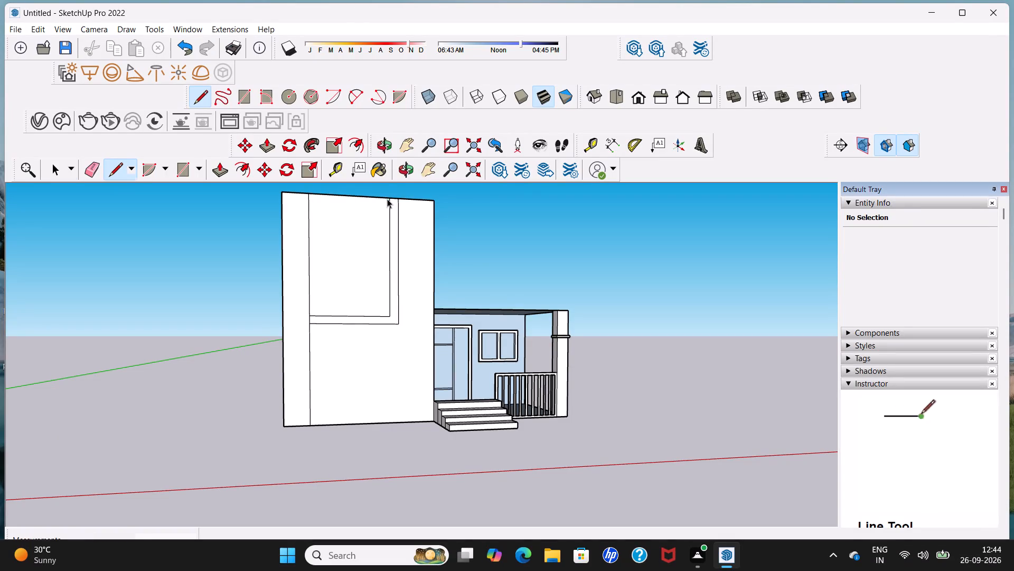
Outline a rectangle in the inner panel's lower corner, about 4' 4 7/16" across from the full-height line and 5' 1 5/16" down.
{"action": "middle_click_drag", "start_coordinate": [373, 264], "coordinate": [372, 264]}
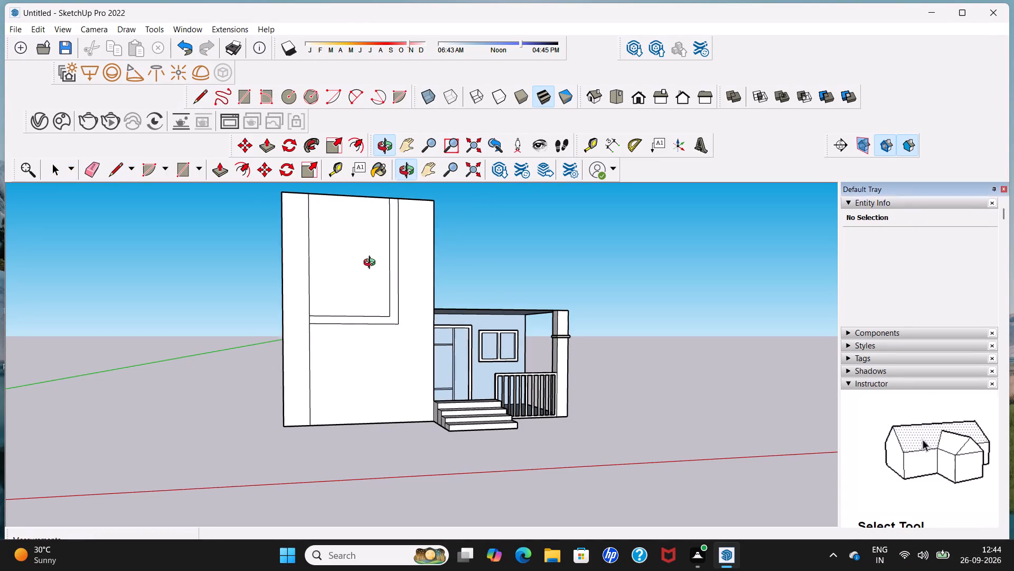
{"action": "middle_click_drag", "start_coordinate": [372, 264], "coordinate": [339, 264]}
{"action": "scroll", "coordinate": [327, 253], "scroll_direction": "up", "scroll_amount": 2}
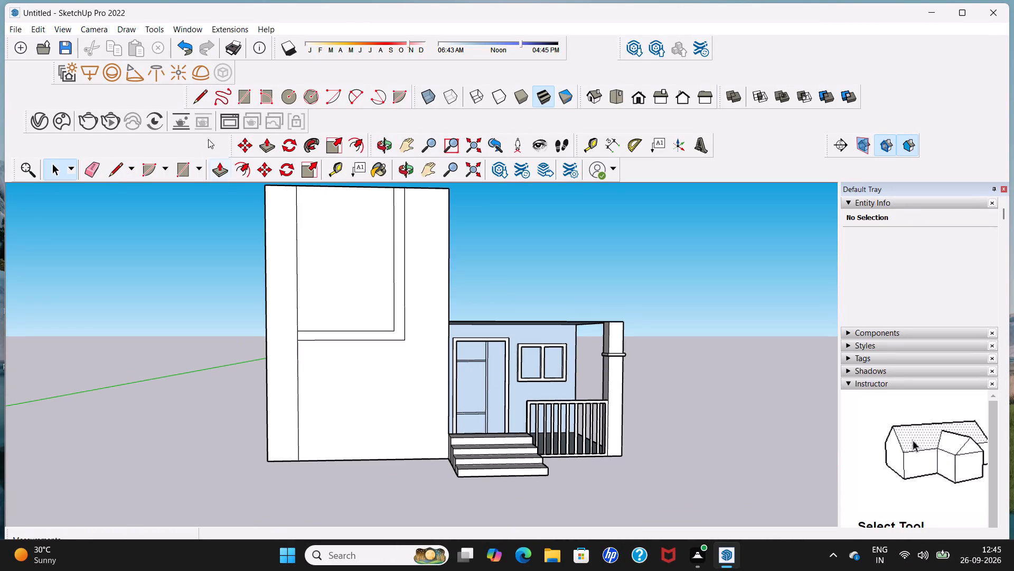
{"action": "left_click", "coordinate": [196, 96]}
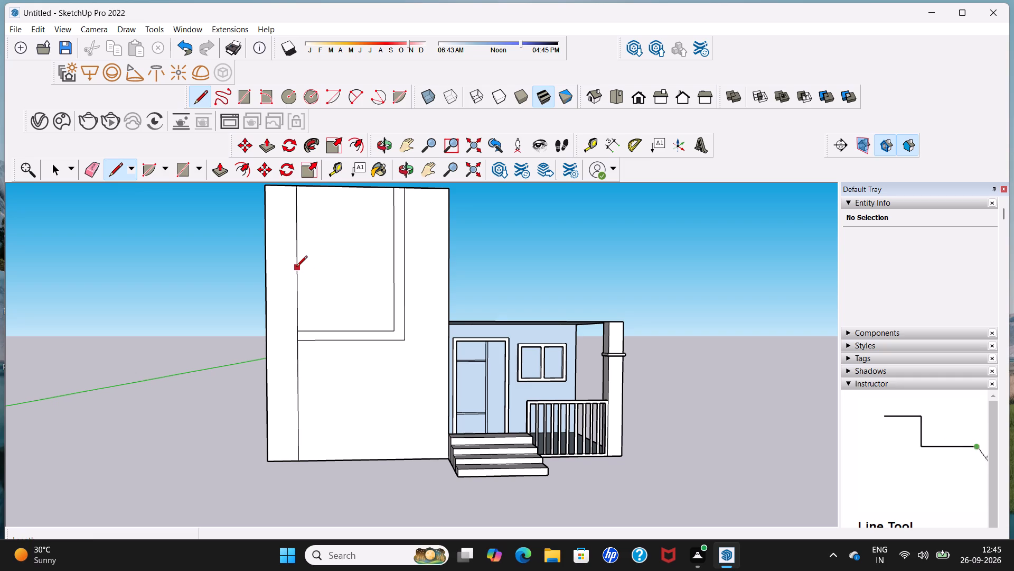
{"action": "left_click", "coordinate": [296, 263]}
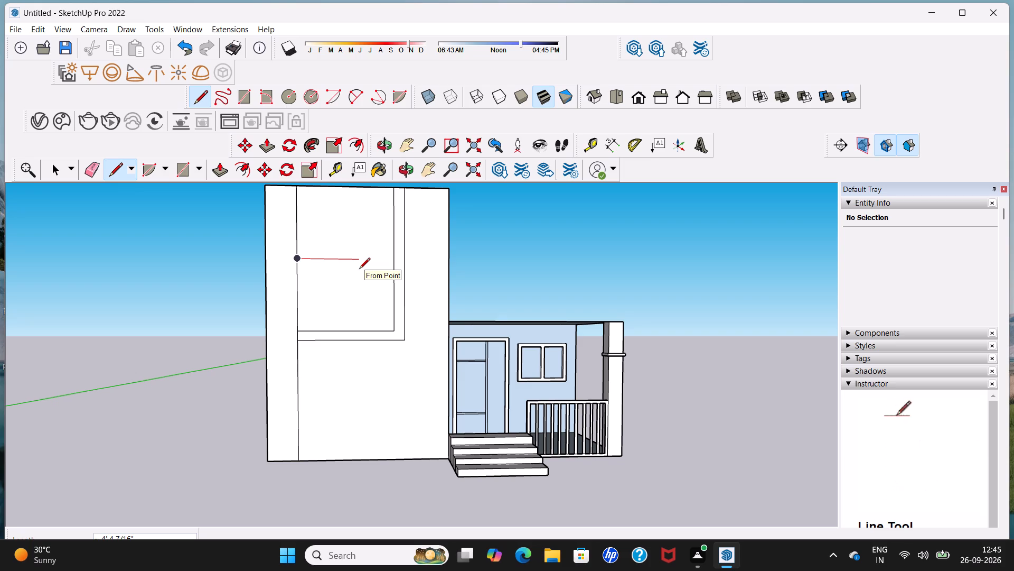
{"action": "left_click", "coordinate": [359, 263]}
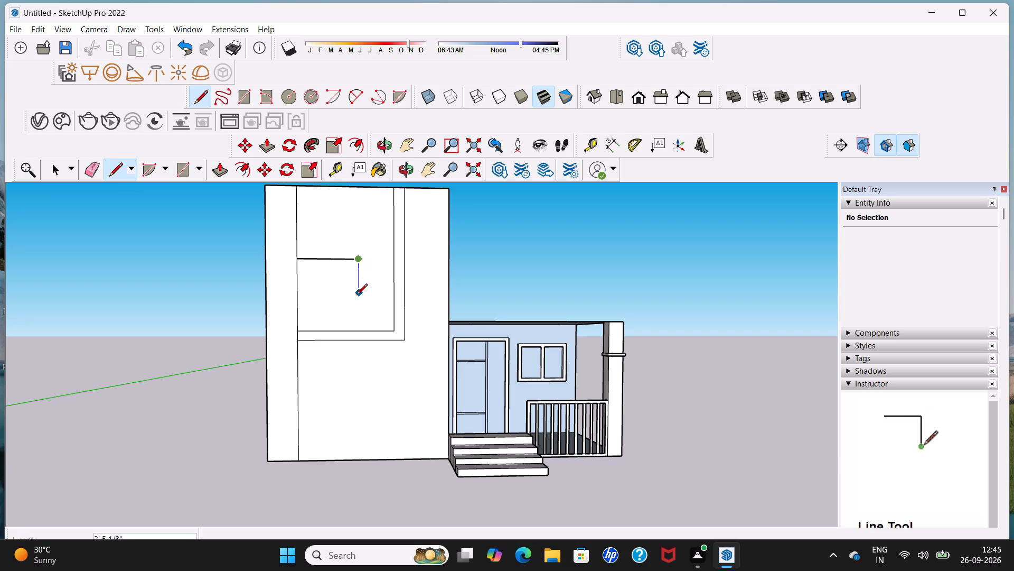
{"action": "left_click", "coordinate": [355, 330]}
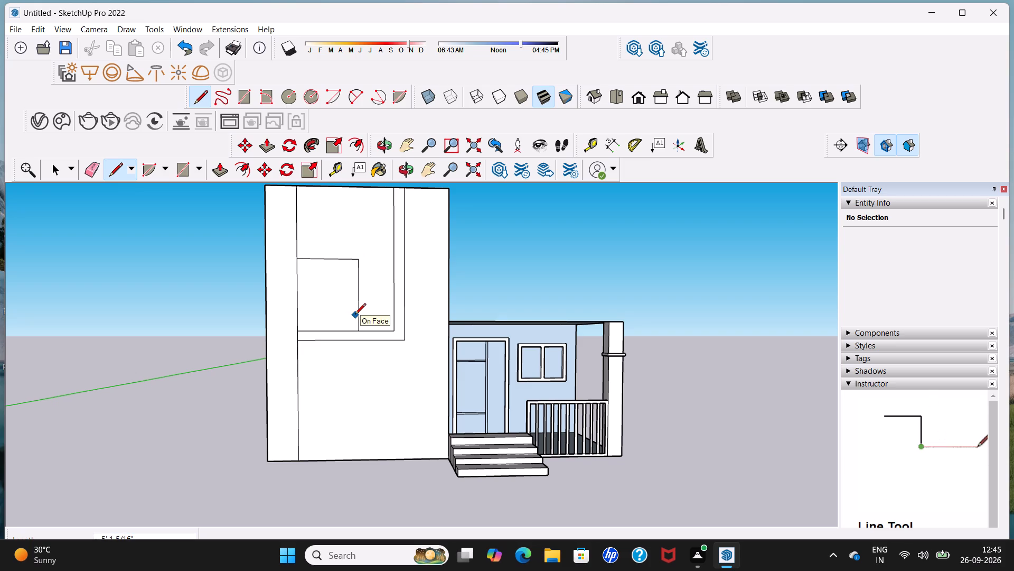
{"action": "key", "text": "space"}
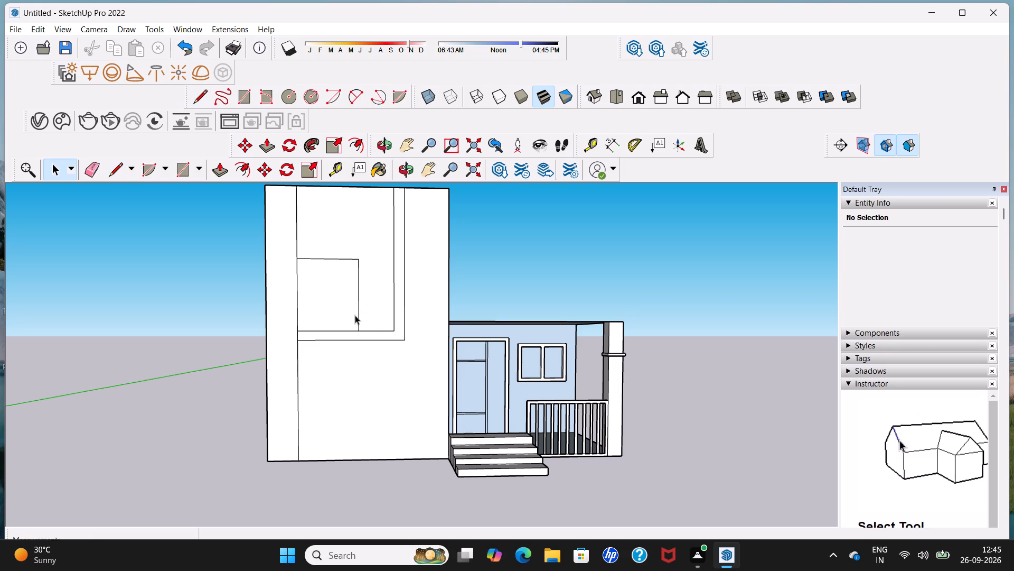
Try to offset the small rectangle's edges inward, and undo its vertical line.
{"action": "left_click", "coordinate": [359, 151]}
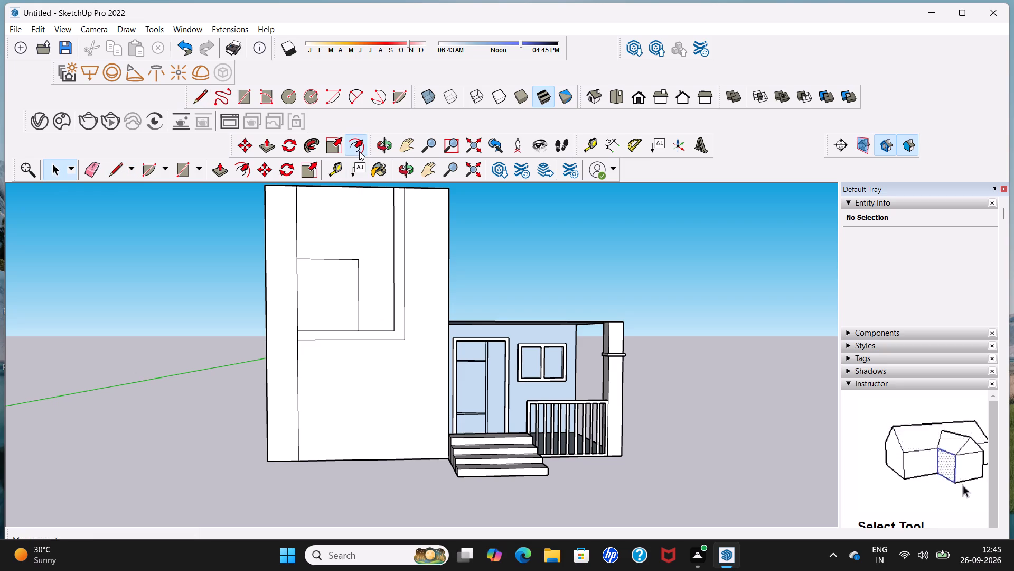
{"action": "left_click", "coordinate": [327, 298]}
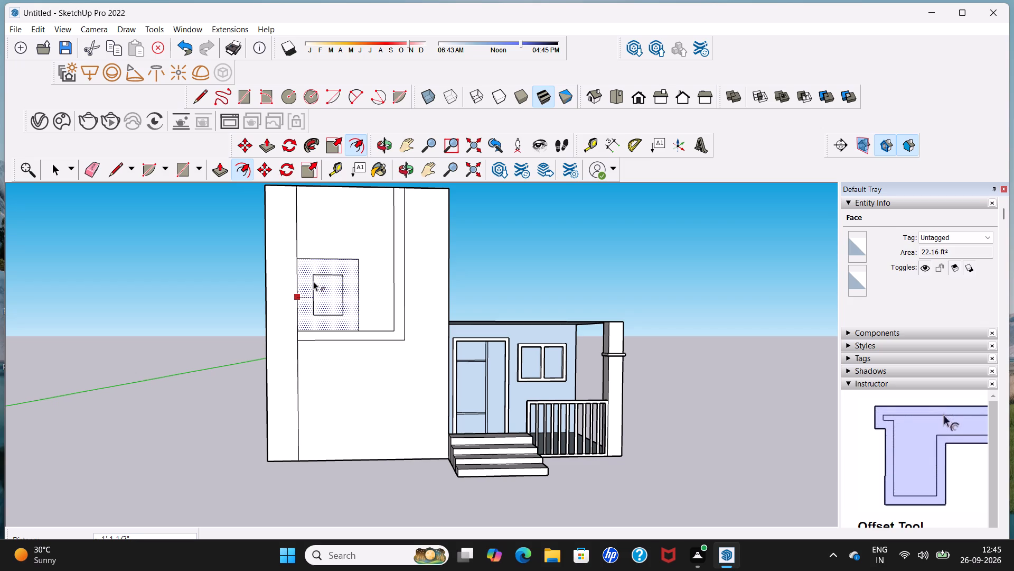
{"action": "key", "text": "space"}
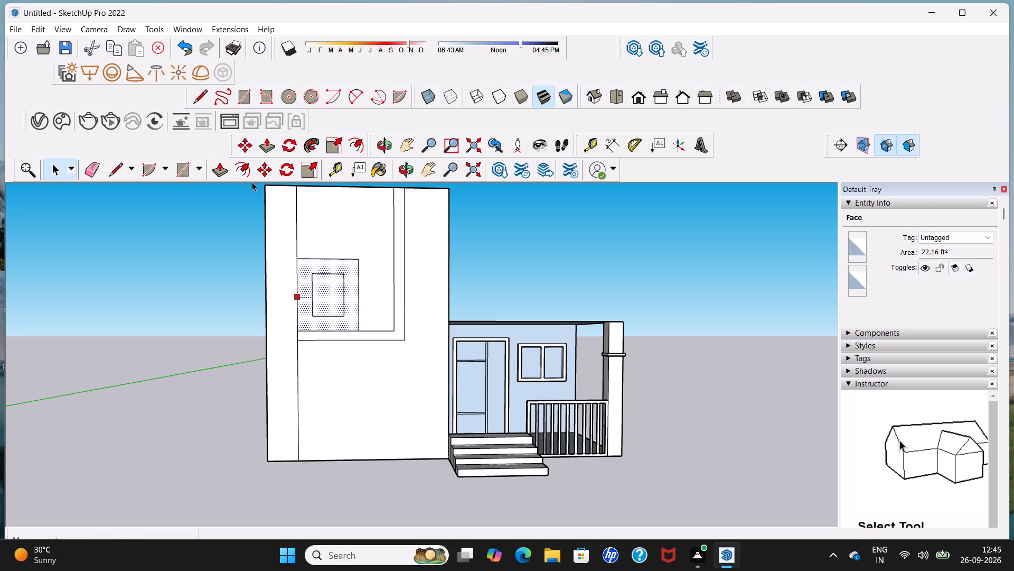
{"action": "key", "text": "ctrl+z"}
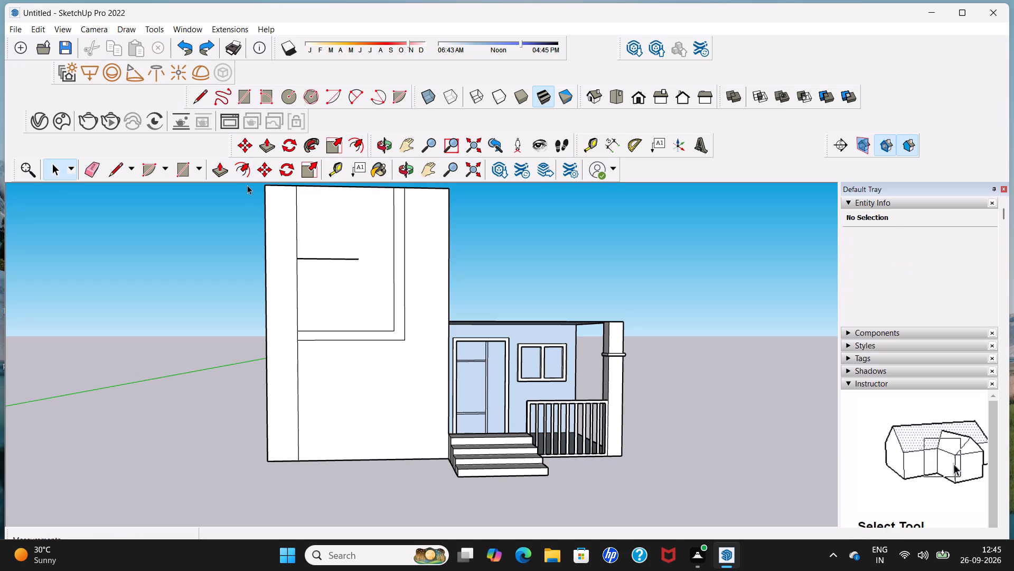
Redraw the small rectangle's vertical side about 5' 1 5/16" down from its top line's free end to the inner panel's bottom line.
{"action": "left_click", "coordinate": [198, 101]}
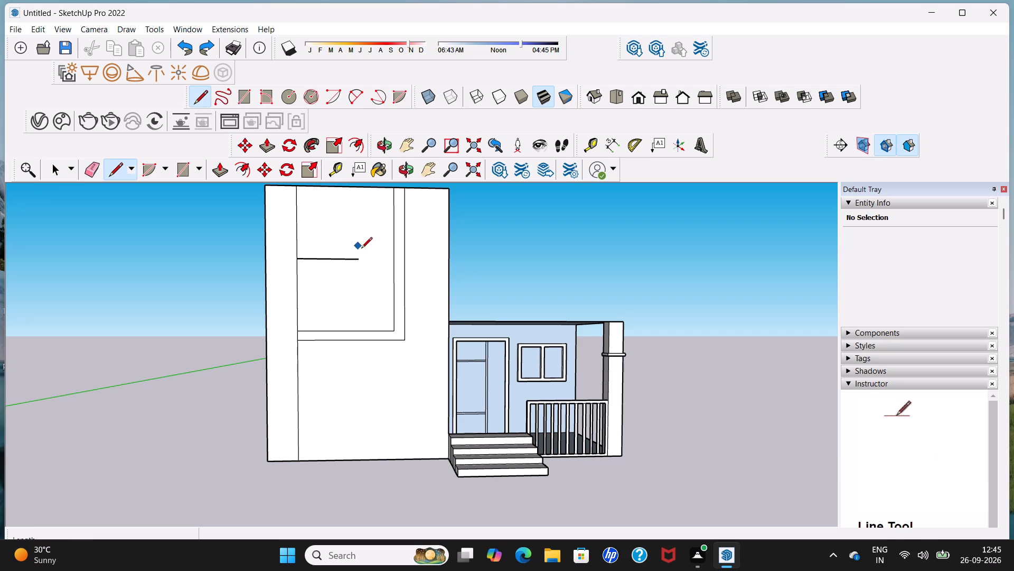
{"action": "left_click", "coordinate": [359, 261]}
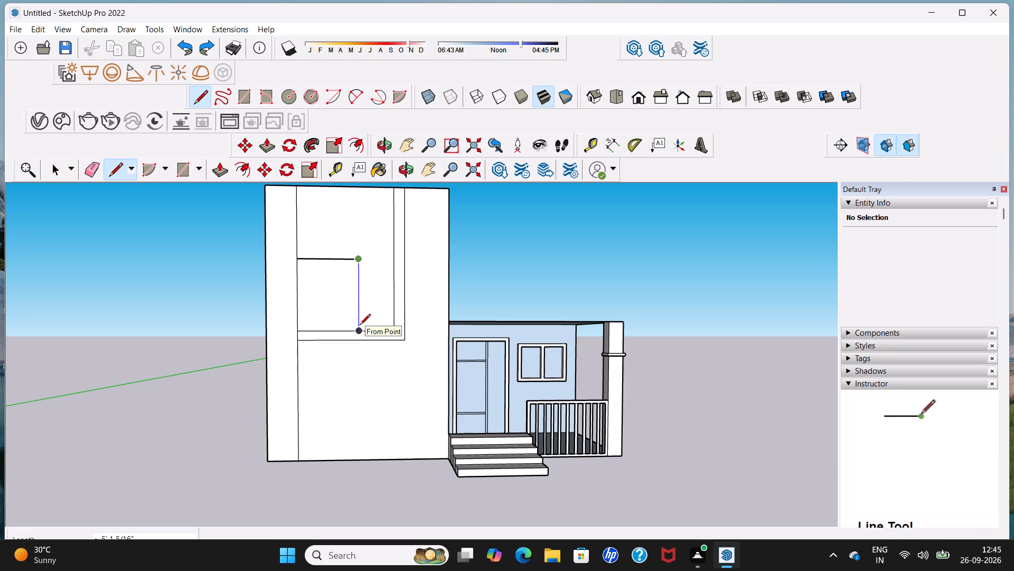
{"action": "left_click", "coordinate": [360, 326]}
{"action": "key", "text": "space"}
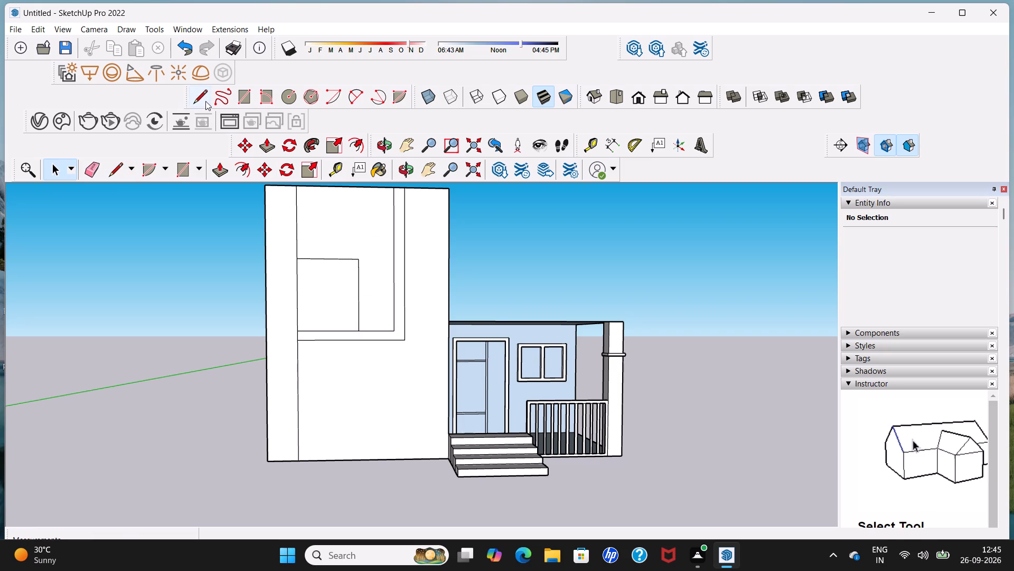
Draw a three-sided outline inside the small rectangle, about 3' 3 13/16" across from the full-height line and 2' 5 7/16" high.
{"action": "left_click", "coordinate": [203, 97]}
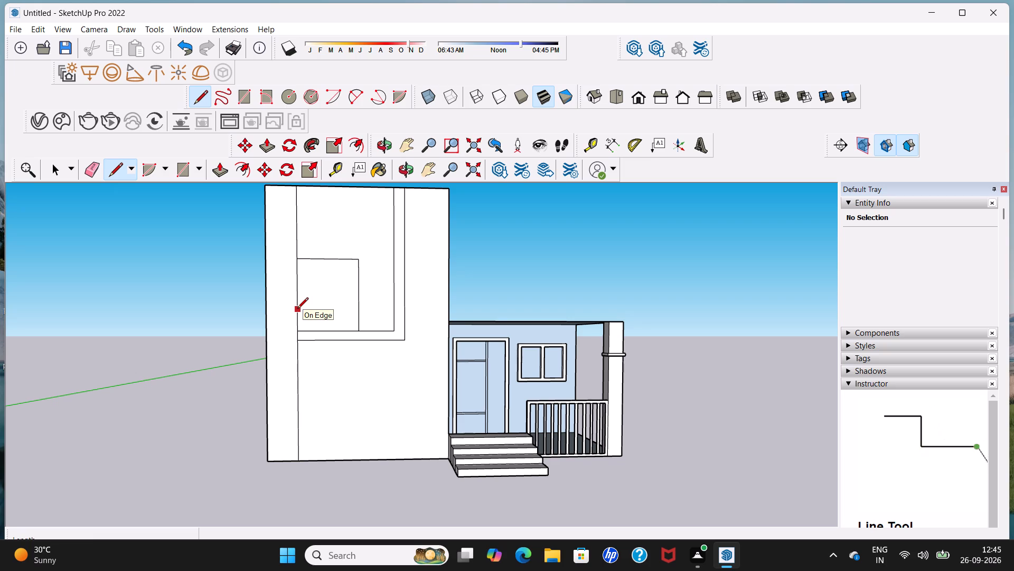
{"action": "left_click", "coordinate": [297, 309]}
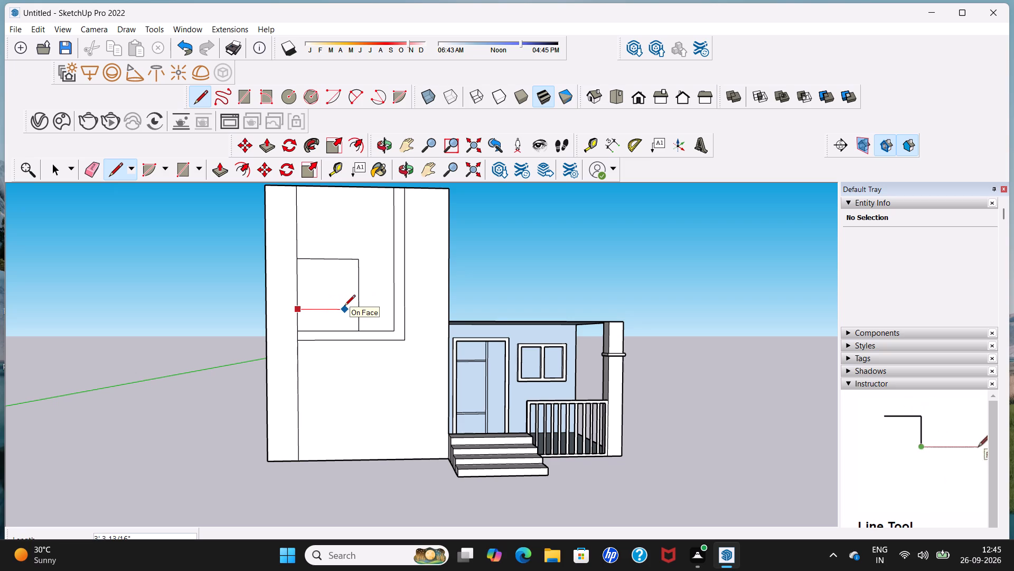
{"action": "left_click", "coordinate": [344, 307]}
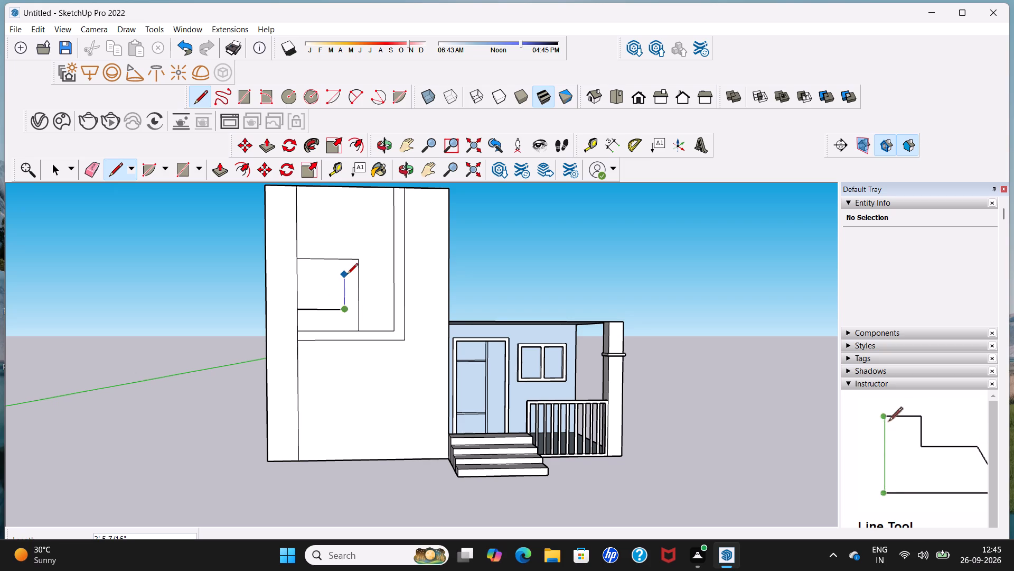
{"action": "left_click", "coordinate": [347, 275]}
{"action": "left_click", "coordinate": [298, 278]}
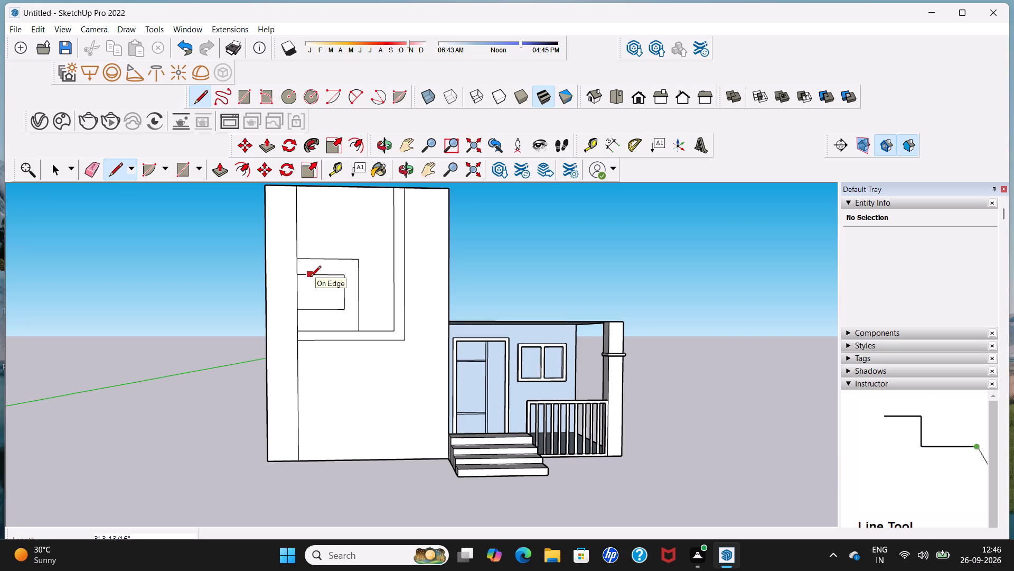
Close the new outline with a vertical line near the full-height line, and erase the two horizontal stubs beyond it.
{"action": "left_click", "coordinate": [310, 278]}
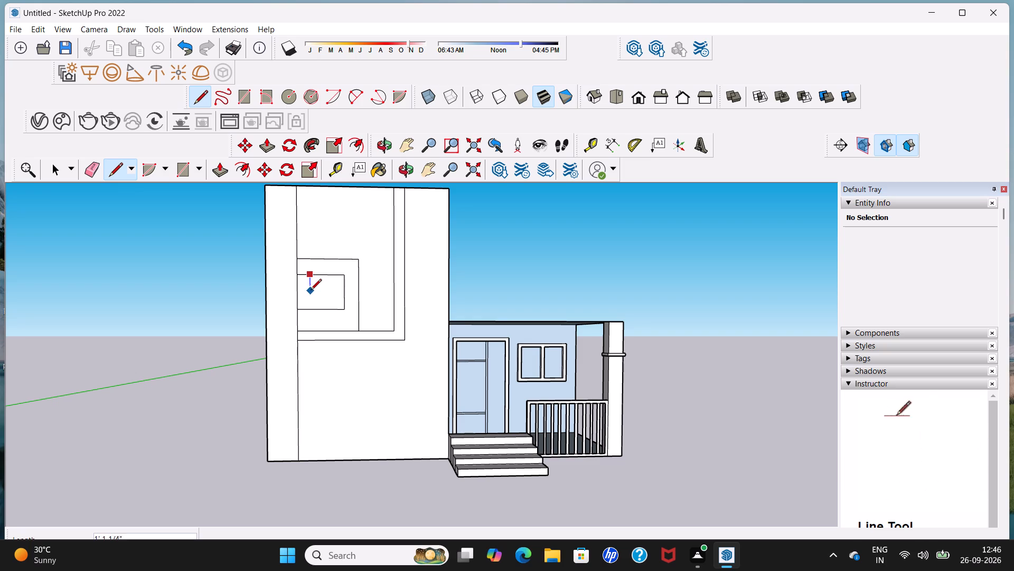
{"action": "left_click", "coordinate": [311, 309]}
{"action": "key", "text": "space"}
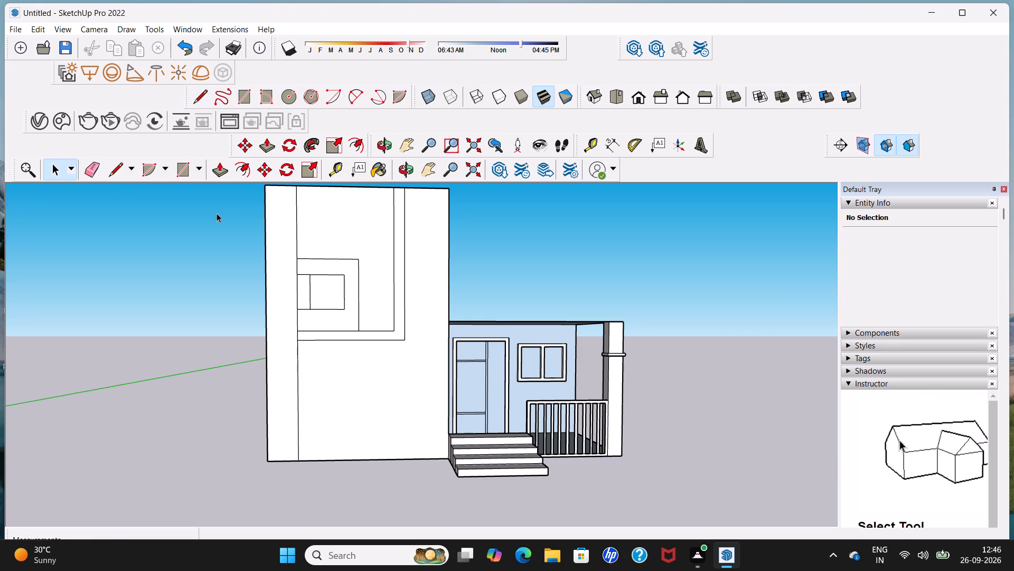
{"action": "left_click", "coordinate": [96, 173]}
{"action": "scroll", "coordinate": [300, 288], "scroll_direction": "up", "scroll_amount": 4}
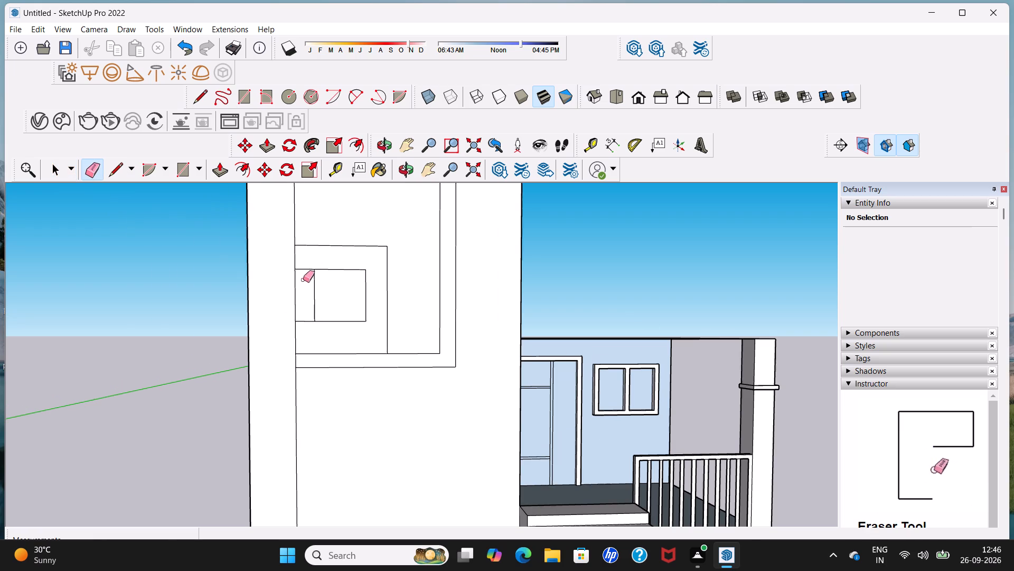
{"action": "left_click", "coordinate": [309, 269]}
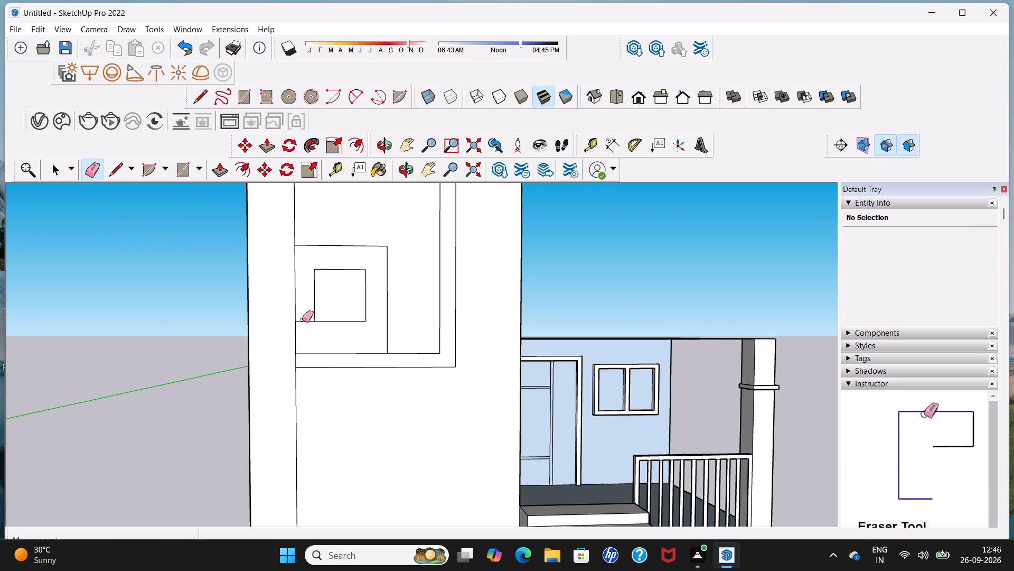
{"action": "left_click", "coordinate": [302, 322]}
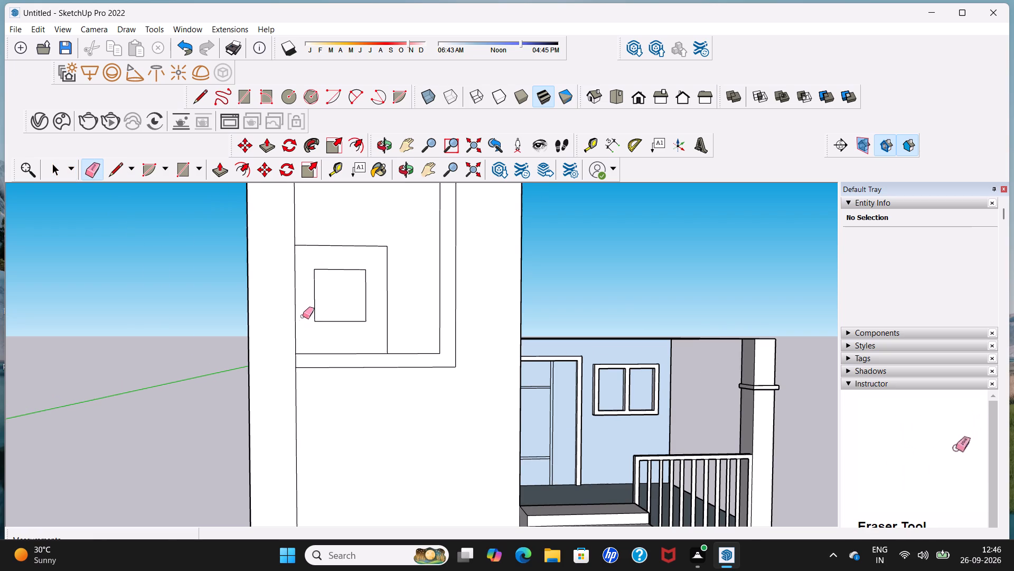
{"action": "key", "text": "space"}
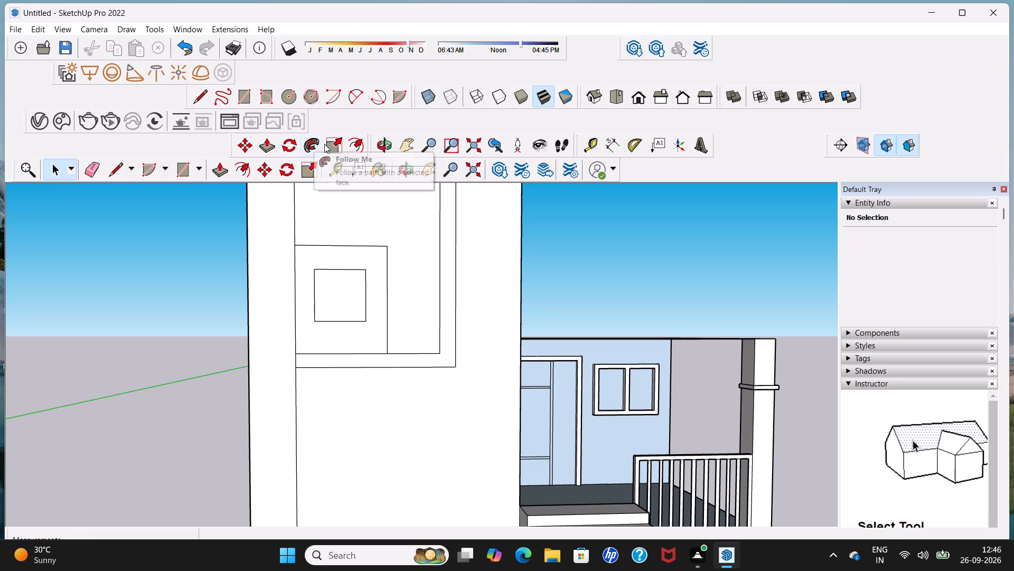
Offset the edges of the small square inward by about 3 11/16" to form a window frame.
{"action": "left_click", "coordinate": [356, 143]}
{"action": "left_click", "coordinate": [341, 279]}
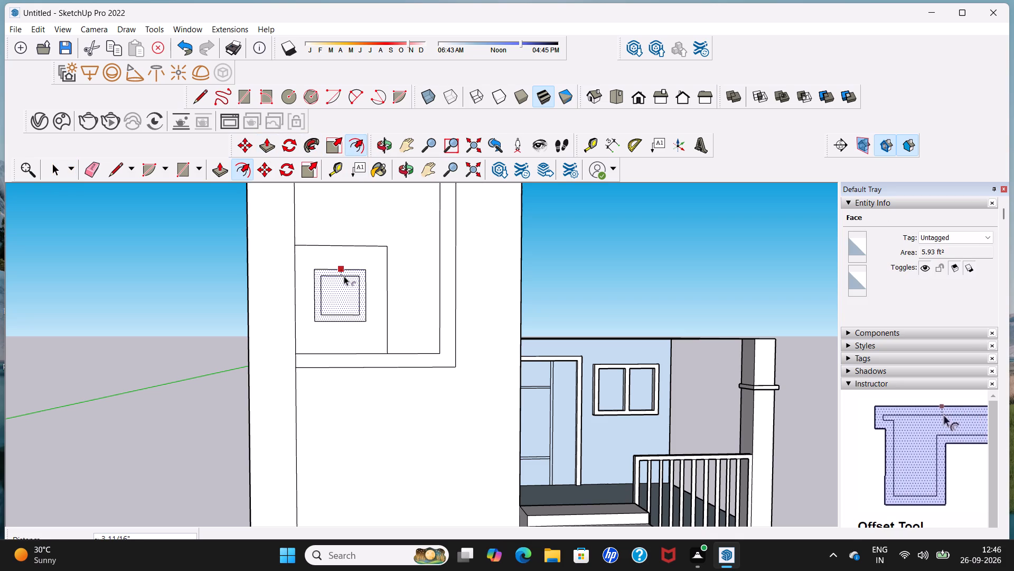
{"action": "left_click", "coordinate": [344, 276]}
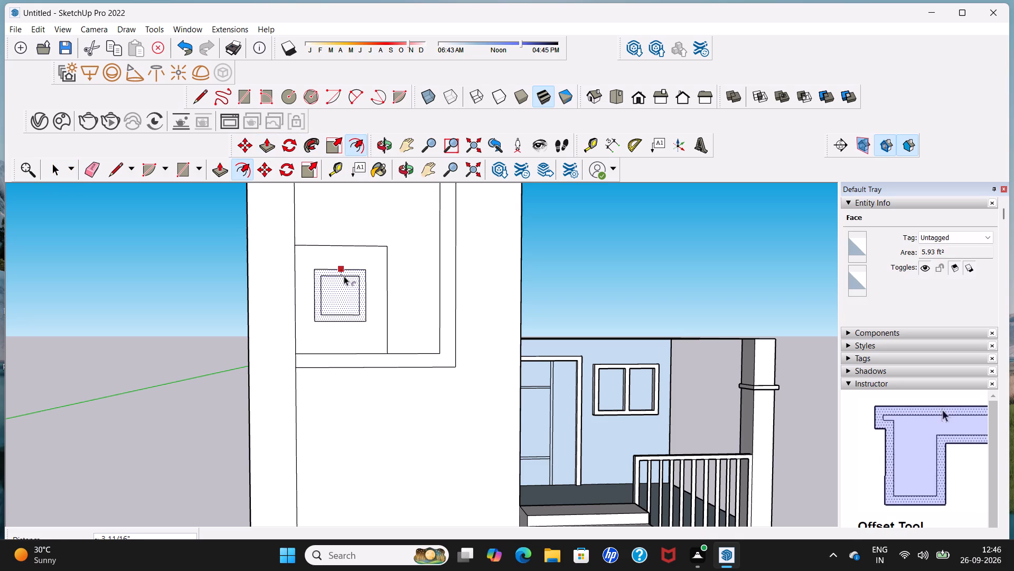
{"action": "key", "text": "space"}
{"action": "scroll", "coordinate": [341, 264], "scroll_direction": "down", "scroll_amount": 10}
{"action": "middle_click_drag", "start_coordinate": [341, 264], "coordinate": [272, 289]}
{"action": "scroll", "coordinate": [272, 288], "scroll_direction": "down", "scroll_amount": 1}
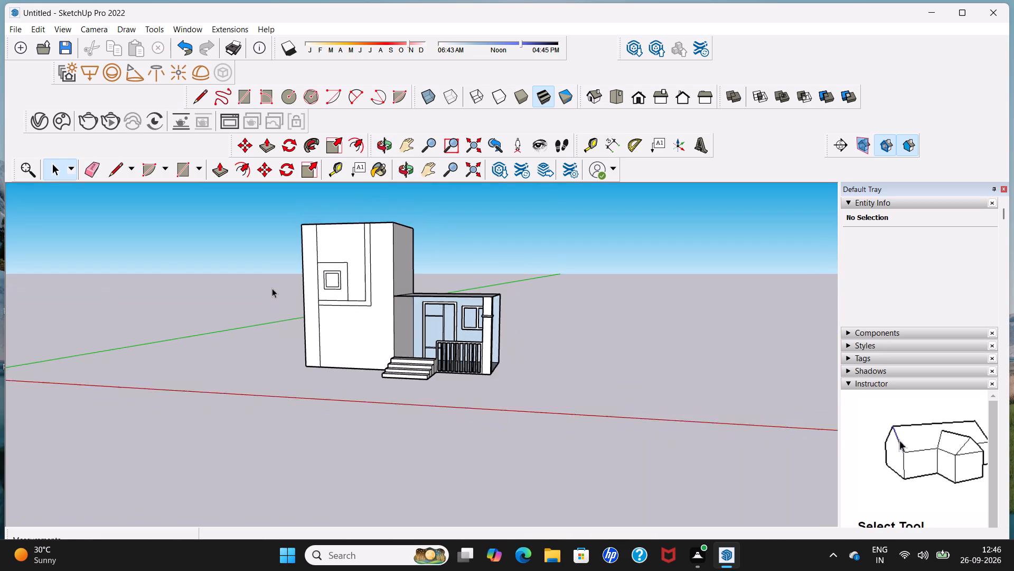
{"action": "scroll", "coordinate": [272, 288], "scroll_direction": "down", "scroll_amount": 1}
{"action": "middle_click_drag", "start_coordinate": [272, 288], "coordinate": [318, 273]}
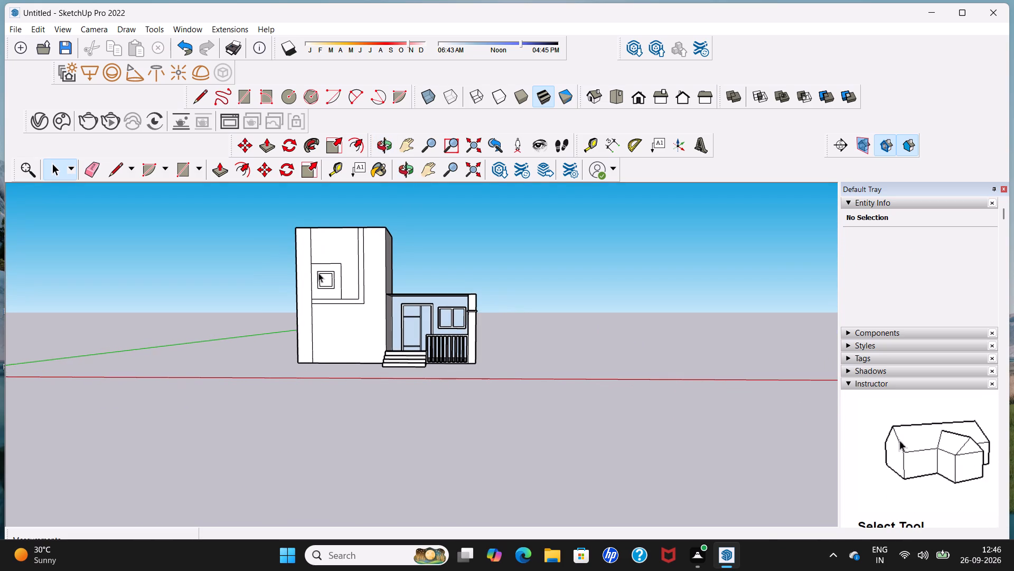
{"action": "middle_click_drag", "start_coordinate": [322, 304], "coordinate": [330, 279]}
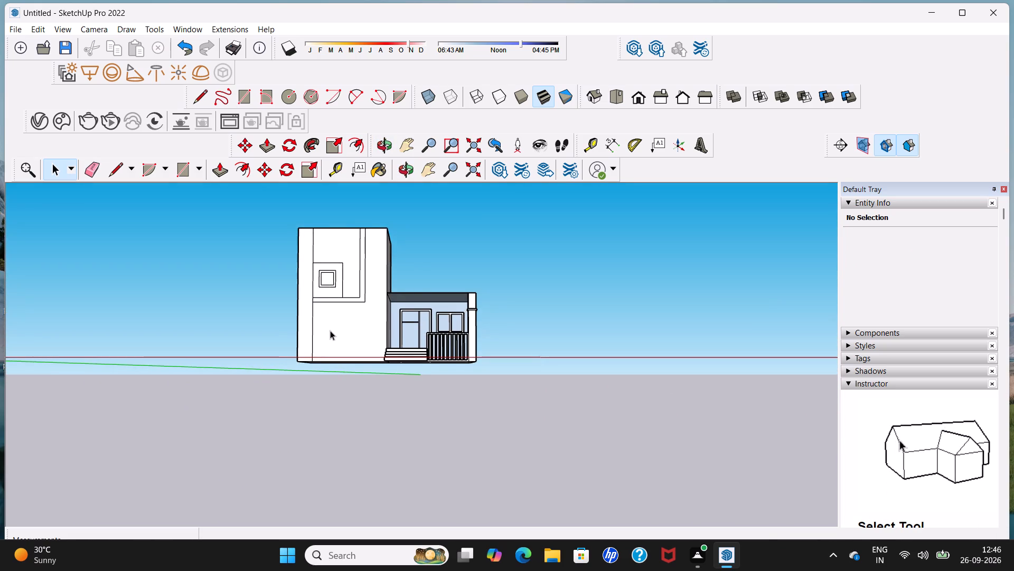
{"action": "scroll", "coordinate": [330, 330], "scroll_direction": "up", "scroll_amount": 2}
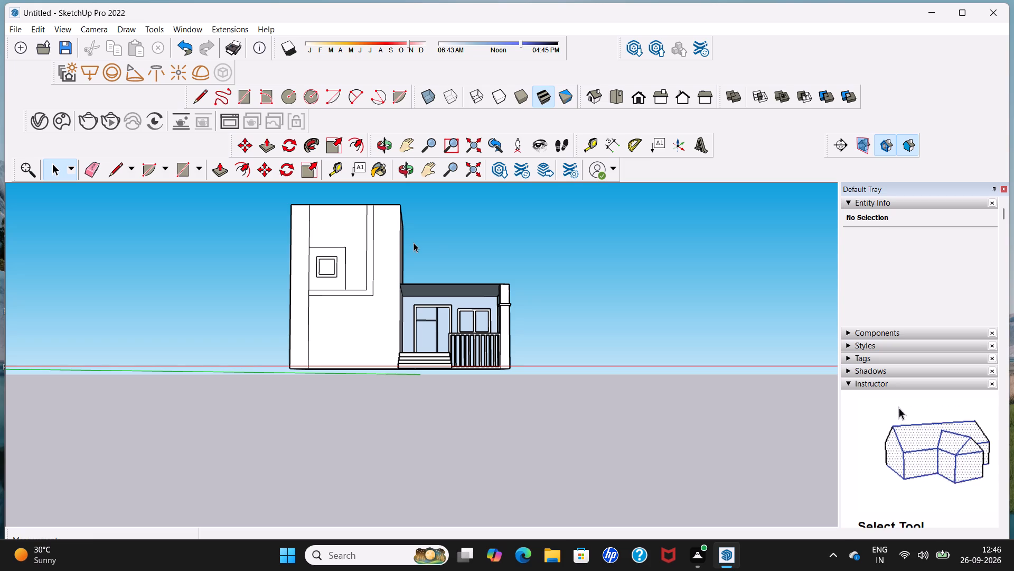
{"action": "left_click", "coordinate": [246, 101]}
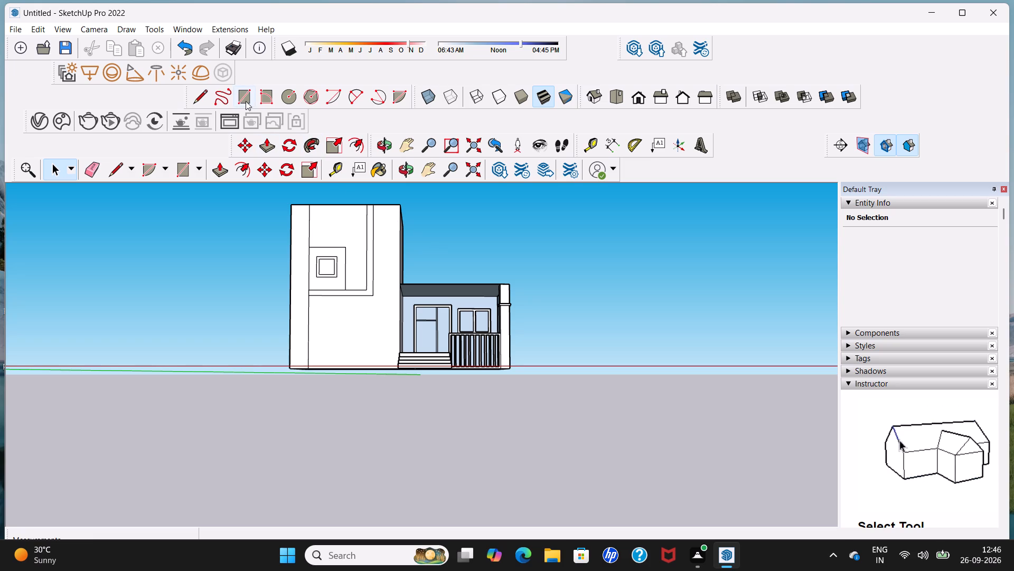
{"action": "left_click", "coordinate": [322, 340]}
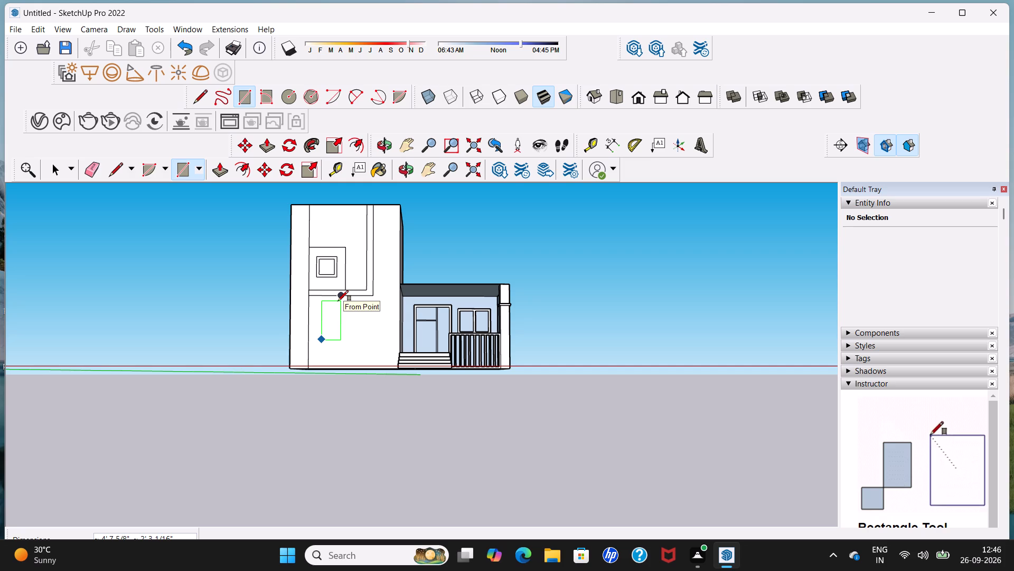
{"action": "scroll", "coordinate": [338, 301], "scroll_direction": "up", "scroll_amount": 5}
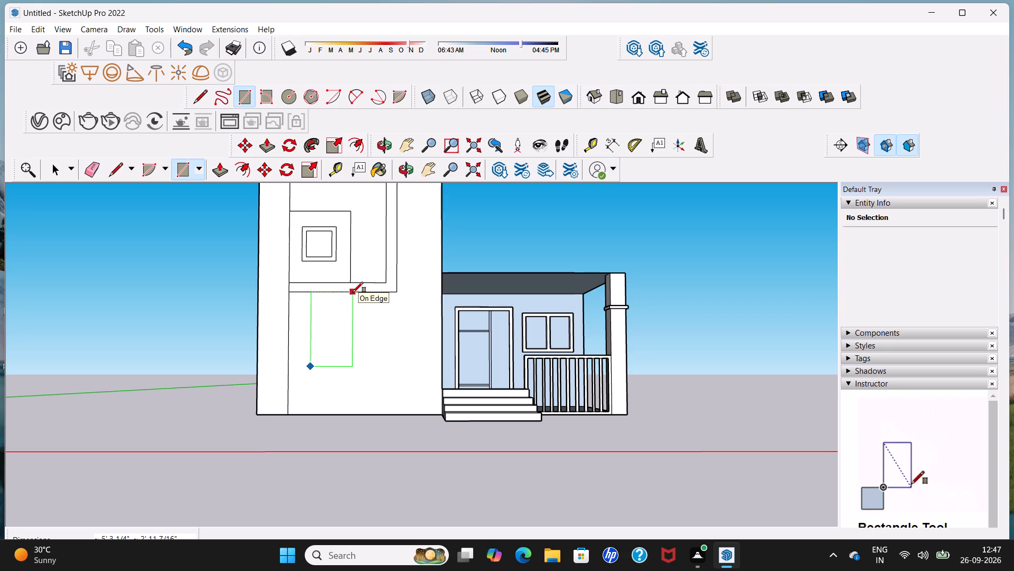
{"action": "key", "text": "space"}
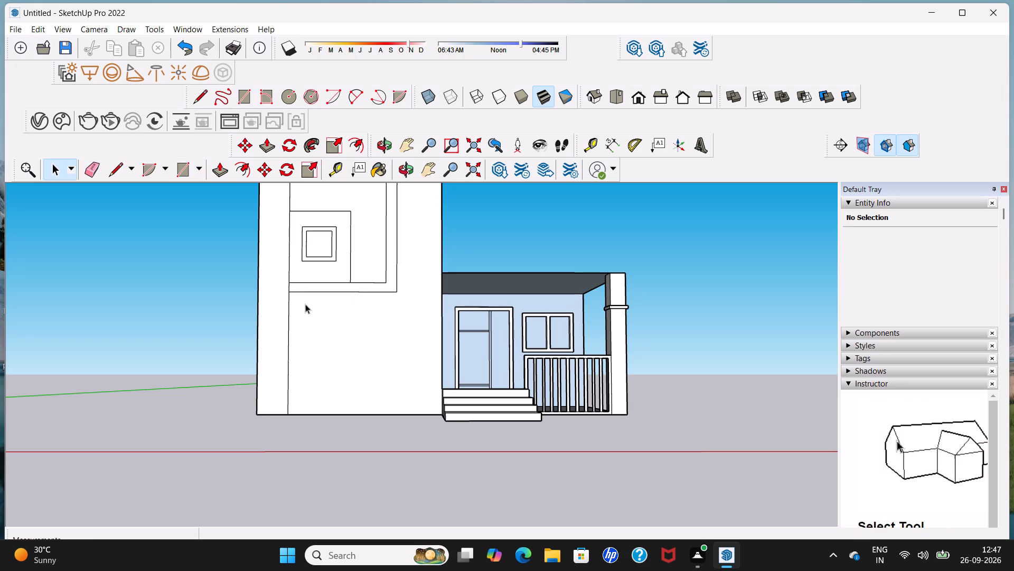
Draw a rectangle about 4' 7 1/2" high and 3' 4 3/4" wide hanging below the outer panel's bottom line.
{"action": "left_click", "coordinate": [186, 173]}
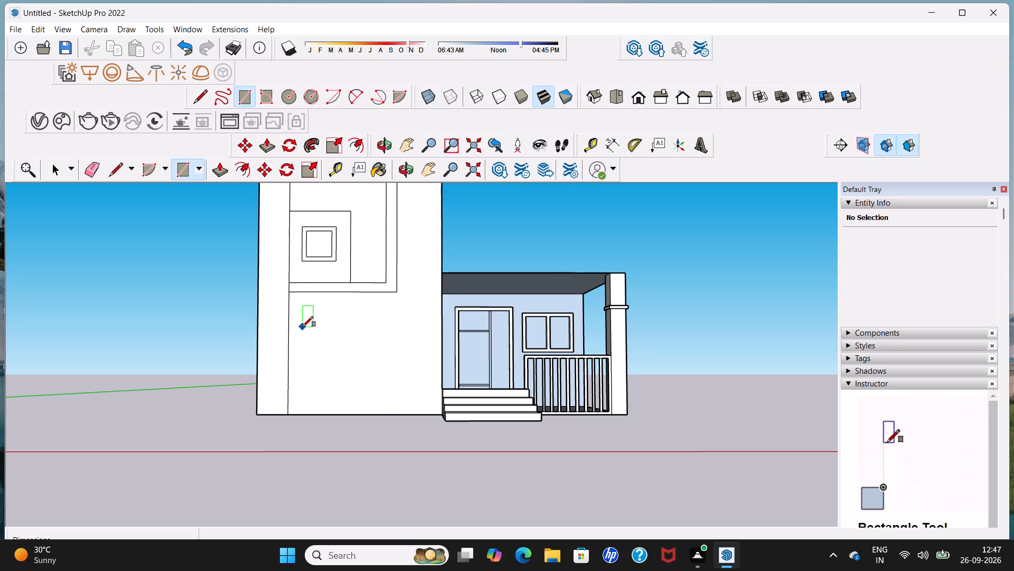
{"action": "left_click", "coordinate": [302, 357]}
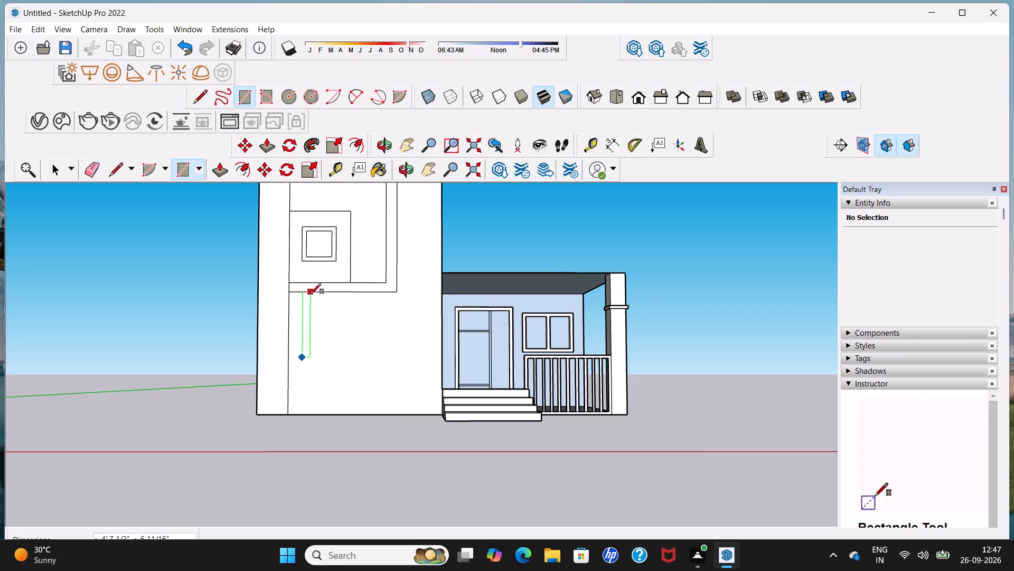
{"action": "left_click", "coordinate": [351, 292]}
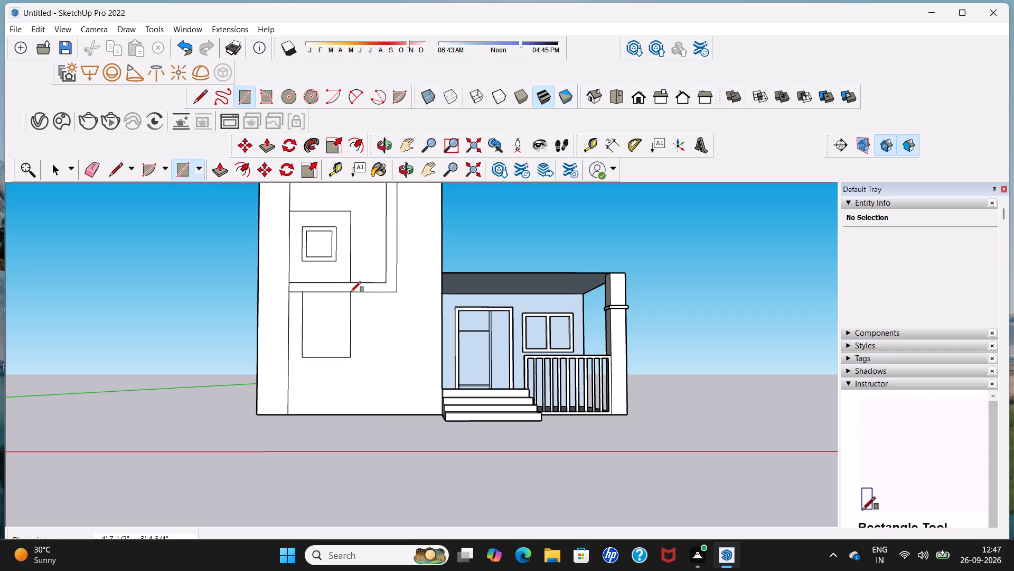
{"action": "key", "text": "space"}
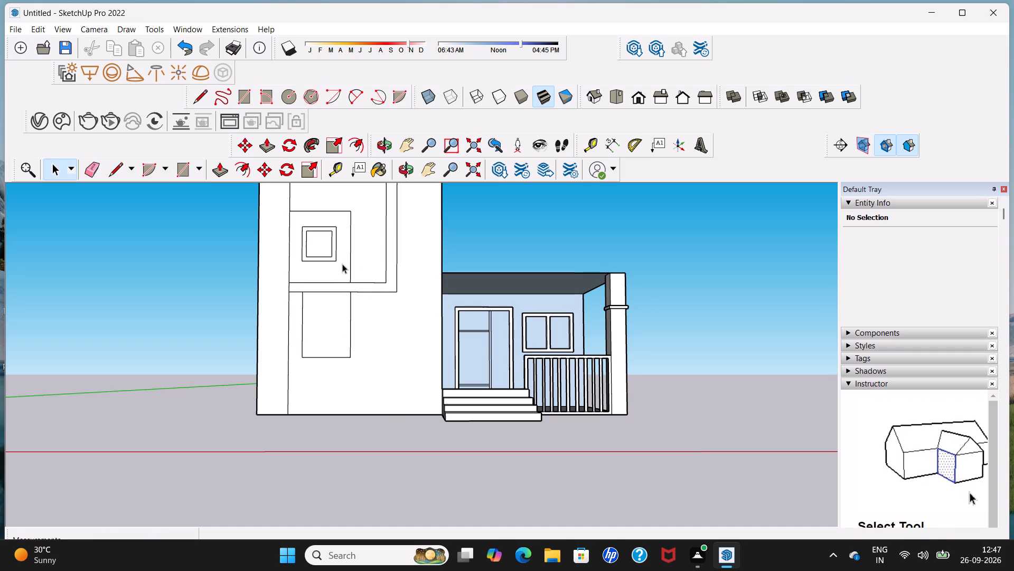
Shorten the new rectangle by drawing a horizontal line across its lower part and erasing the edges below that line.
{"action": "left_click", "coordinate": [202, 96]}
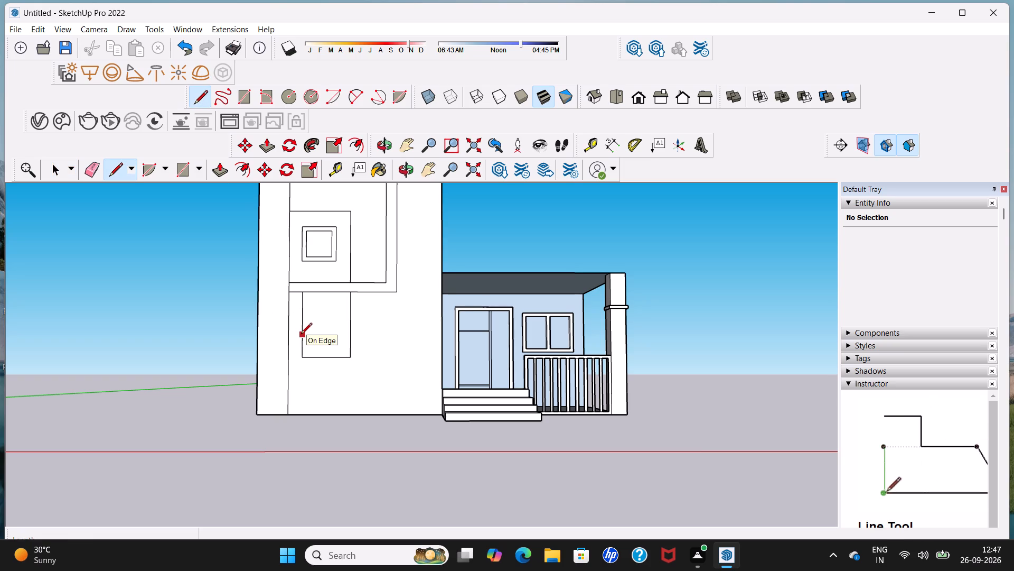
{"action": "left_click", "coordinate": [301, 335]}
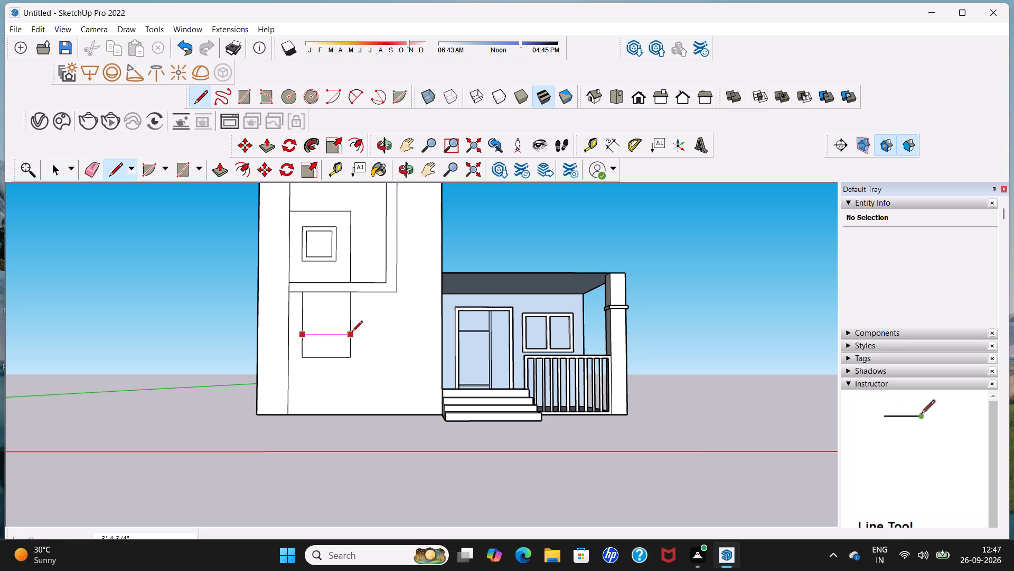
{"action": "left_click", "coordinate": [352, 333]}
{"action": "key", "text": "space"}
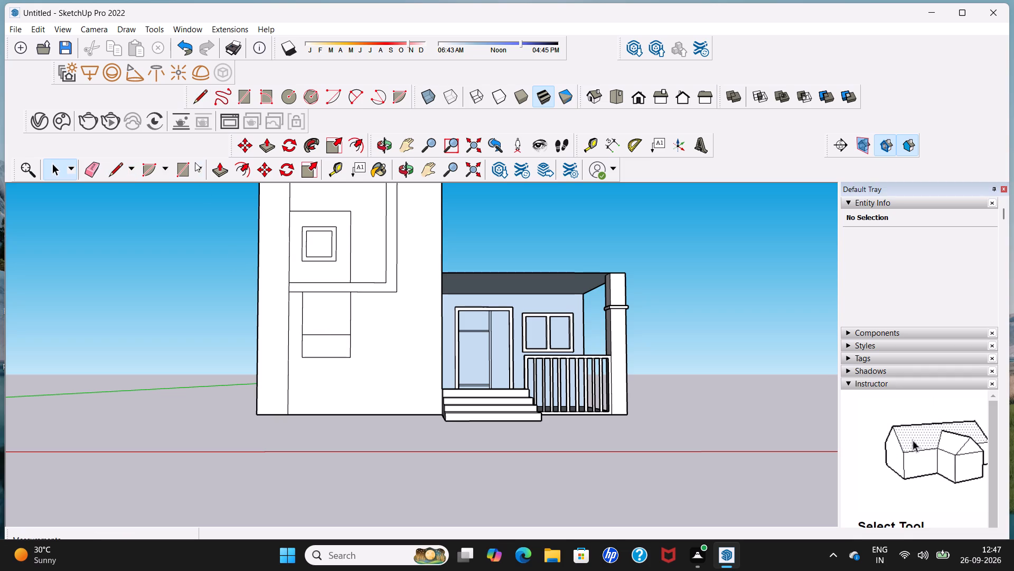
{"action": "left_click", "coordinate": [90, 171]}
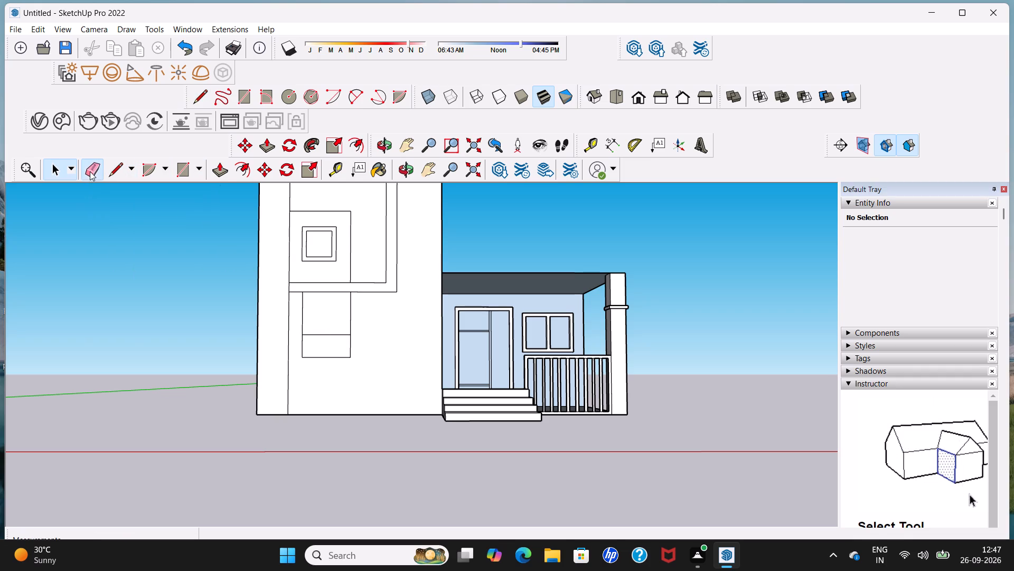
{"action": "left_click", "coordinate": [308, 358]}
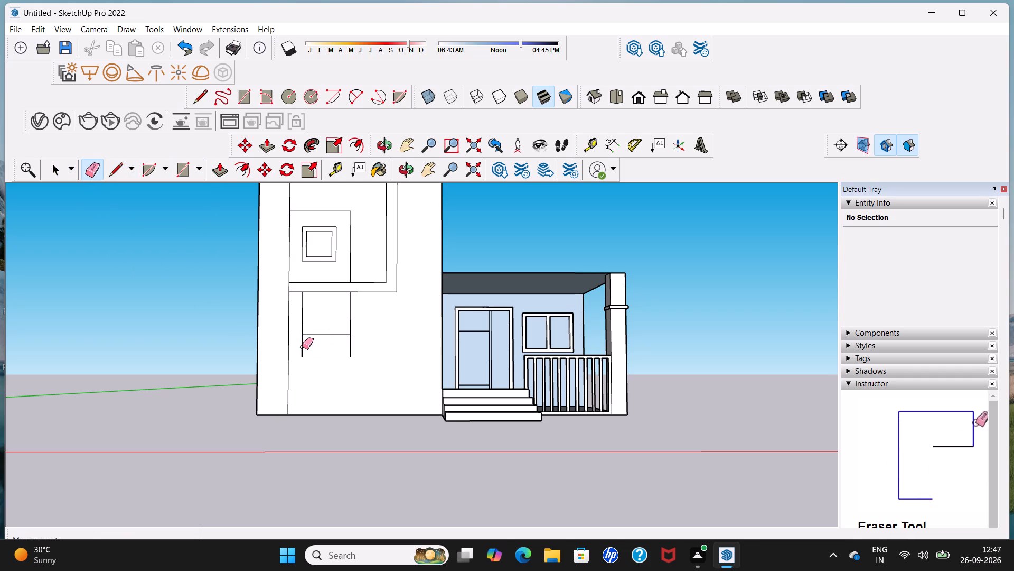
{"action": "left_click", "coordinate": [302, 347]}
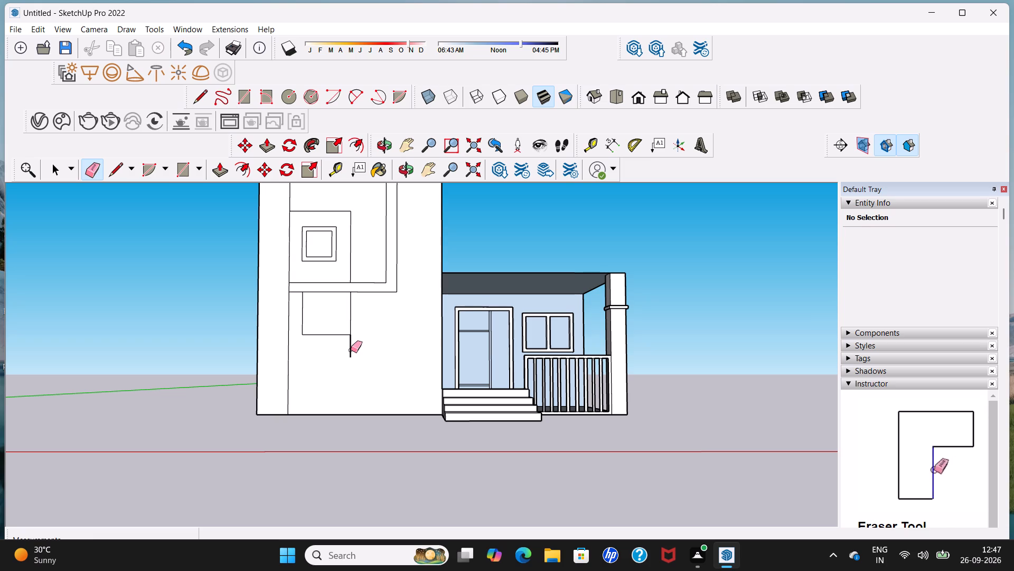
{"action": "left_click", "coordinate": [351, 350]}
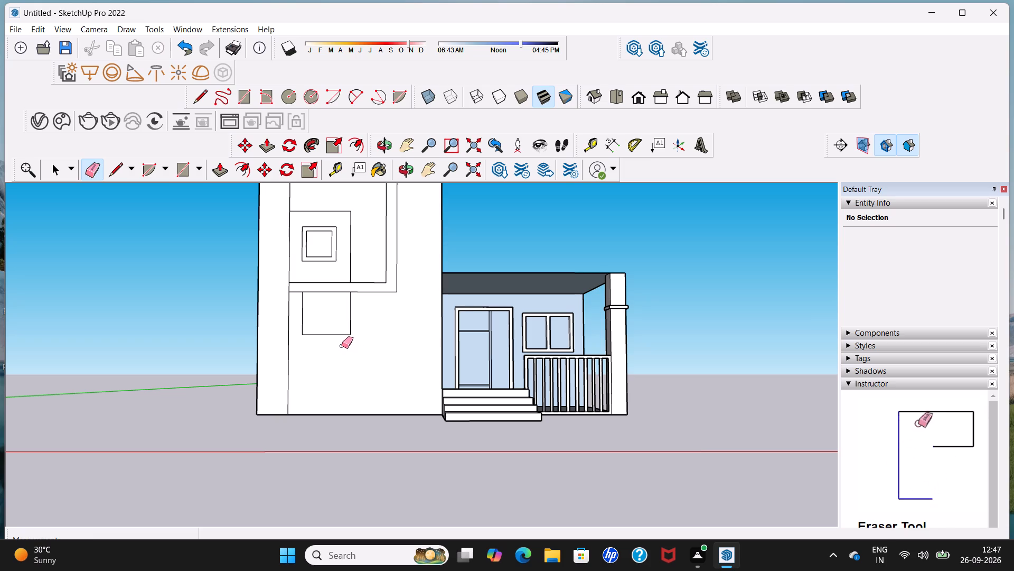
{"action": "key", "text": "space"}
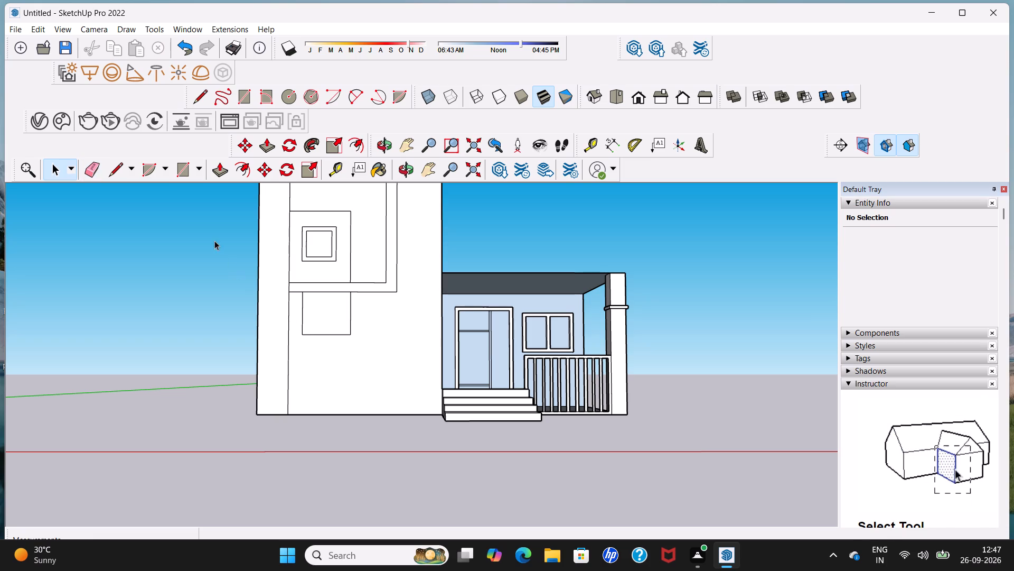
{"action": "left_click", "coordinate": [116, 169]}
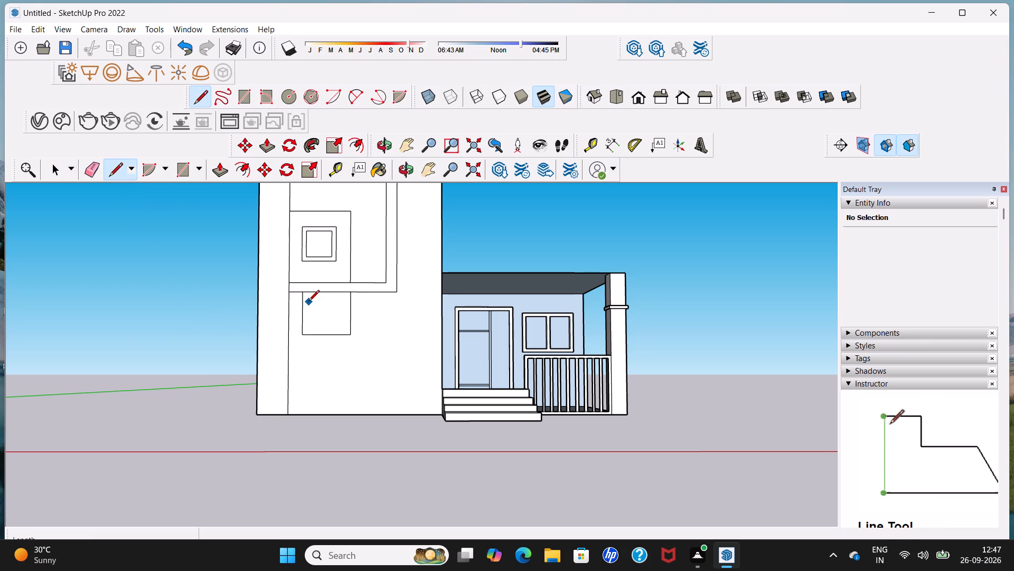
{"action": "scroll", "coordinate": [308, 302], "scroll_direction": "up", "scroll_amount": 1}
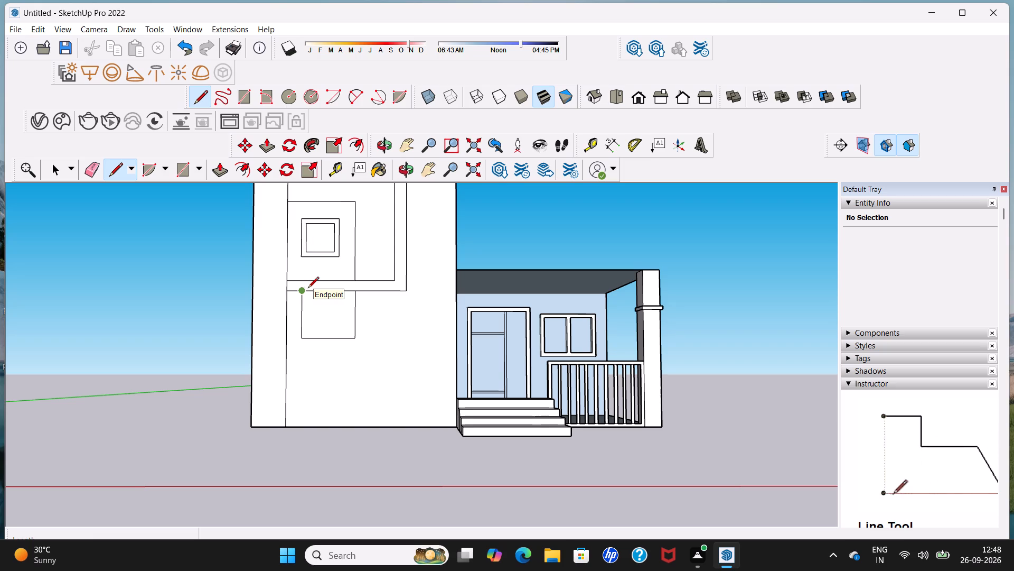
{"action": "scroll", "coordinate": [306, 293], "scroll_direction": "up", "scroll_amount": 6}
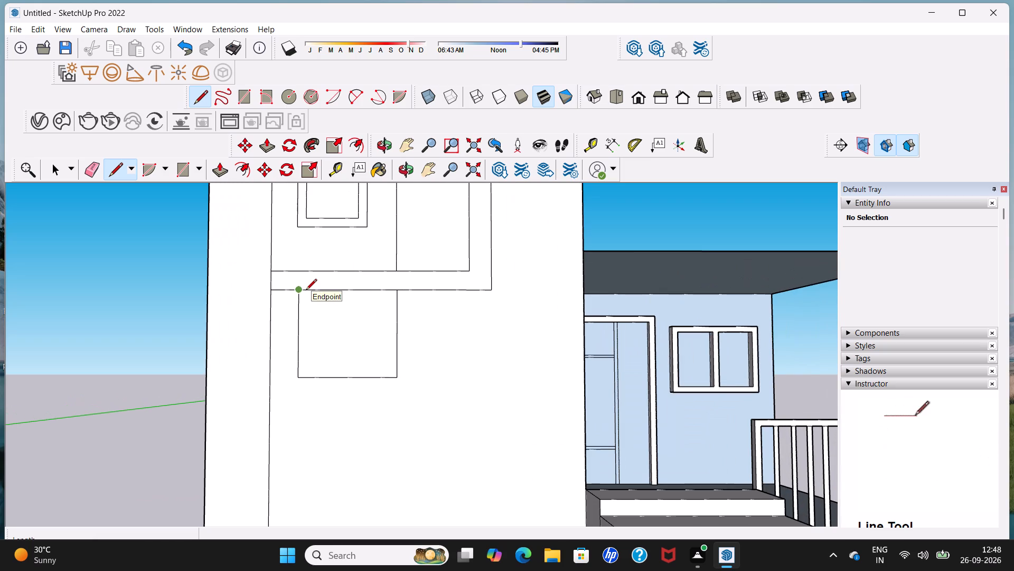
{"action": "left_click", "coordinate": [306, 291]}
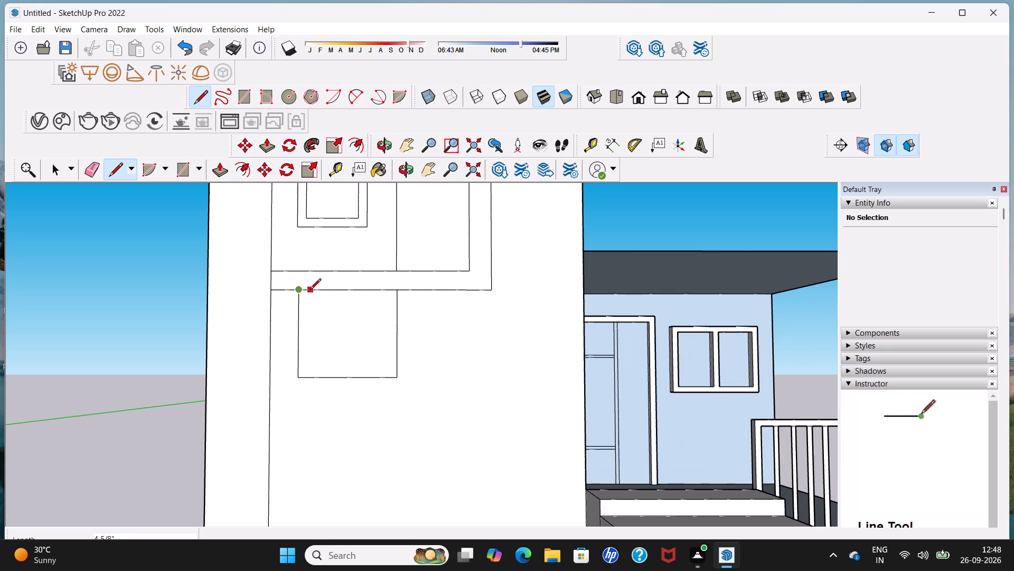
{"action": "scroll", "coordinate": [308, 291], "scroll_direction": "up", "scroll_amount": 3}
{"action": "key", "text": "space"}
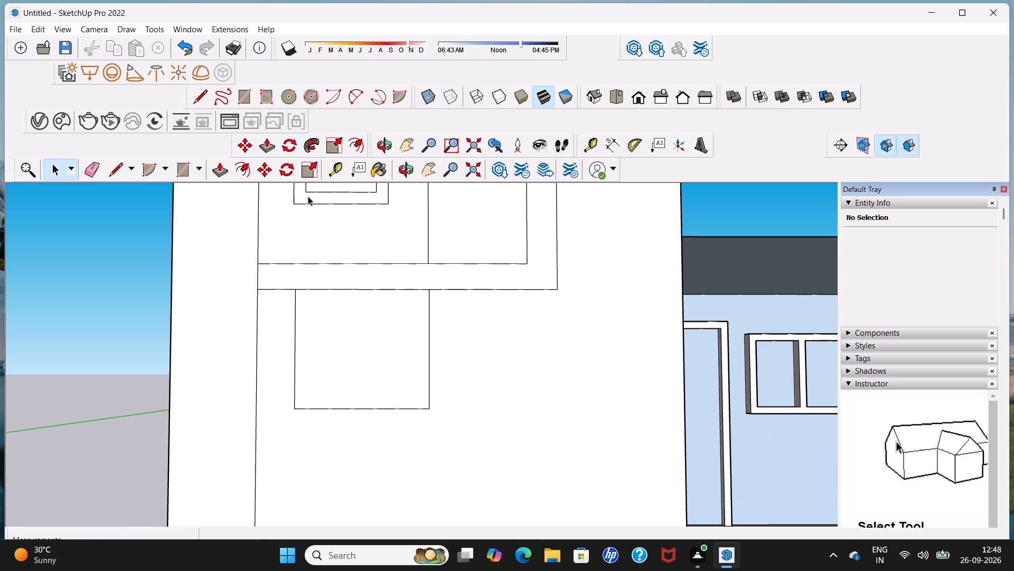
Draw a vertical line about 2' 3" long just inside the lower rectangle's left edge, starting from the panel's bottom line.
{"action": "left_click", "coordinate": [198, 96]}
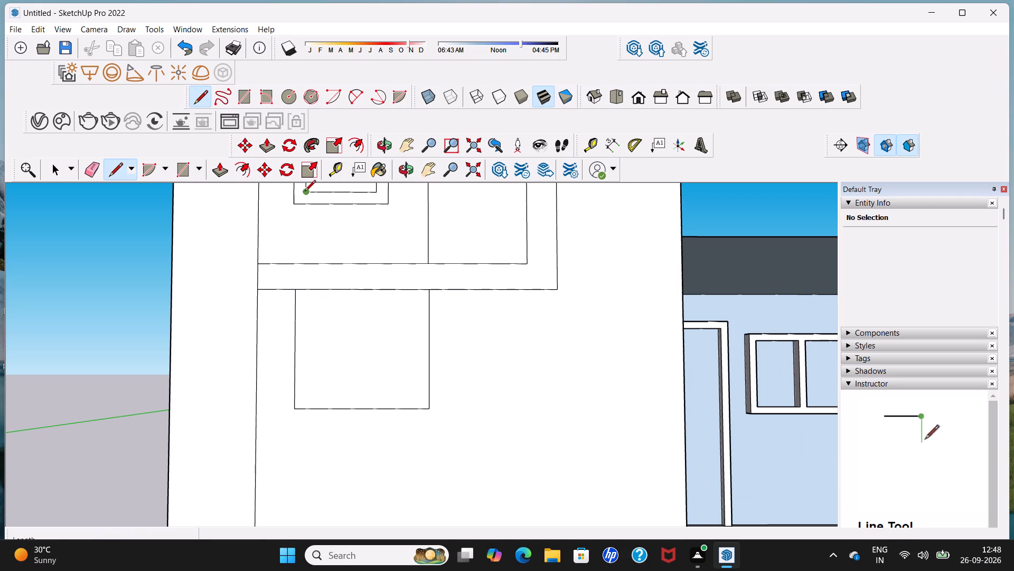
{"action": "left_click", "coordinate": [304, 291]}
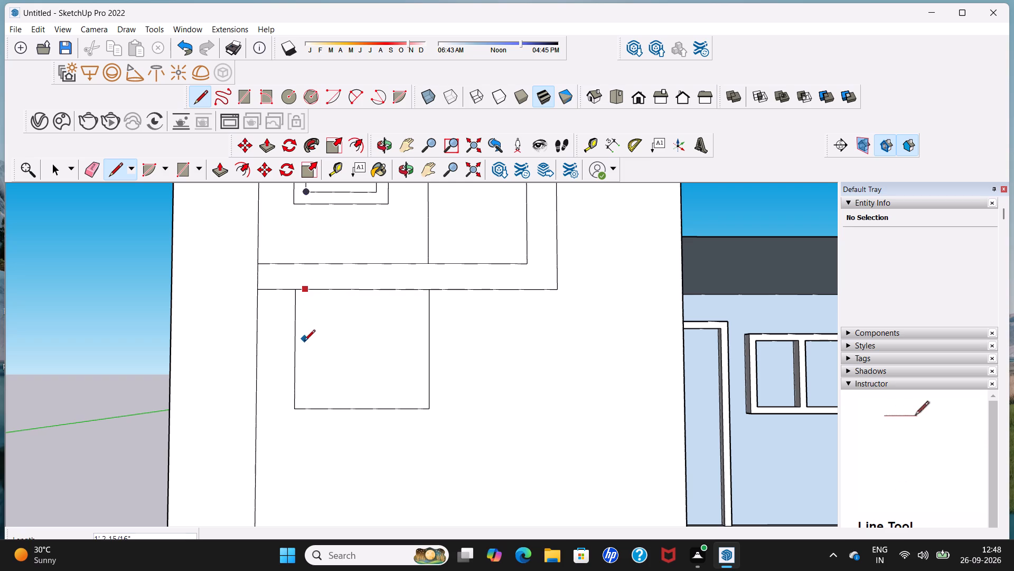
{"action": "left_click", "coordinate": [310, 379]}
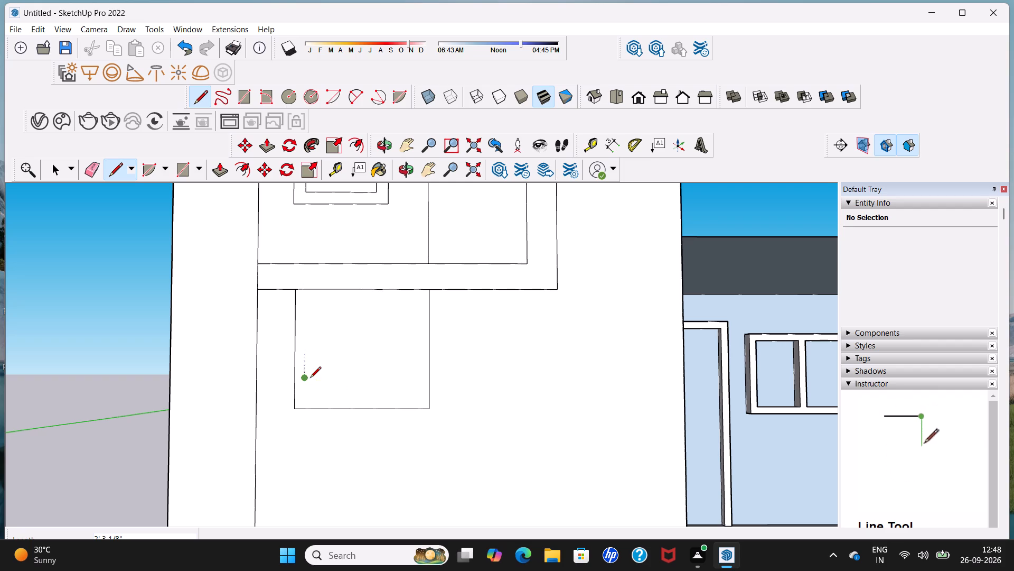
{"action": "left_click", "coordinate": [308, 292]}
Draw a vertical line about 4' long just inside the lower rectangle's right edge, running down past its bottom edge.
{"action": "scroll", "coordinate": [307, 370], "scroll_direction": "down", "scroll_amount": 9}
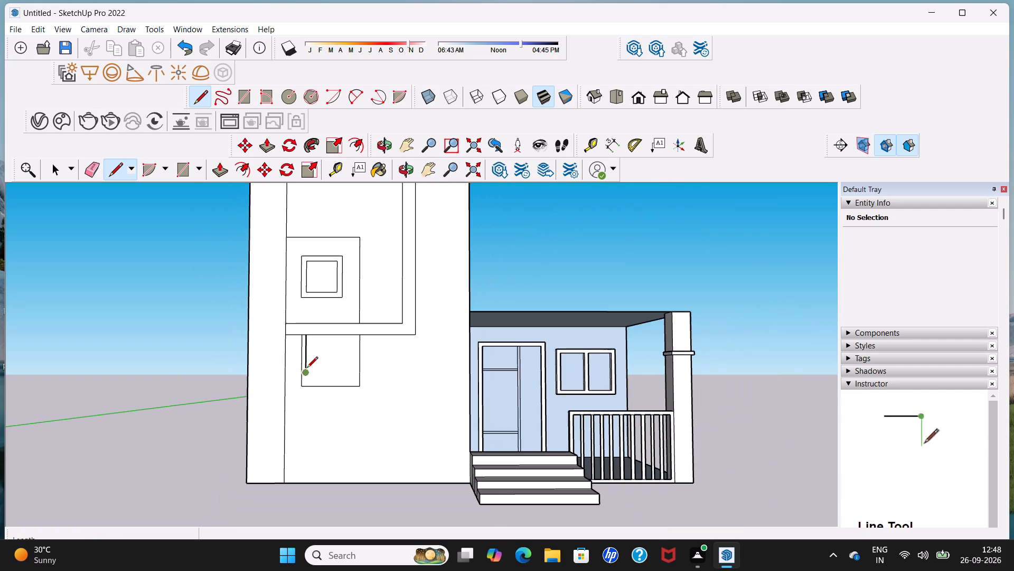
{"action": "scroll", "coordinate": [305, 348], "scroll_direction": "up", "scroll_amount": 10}
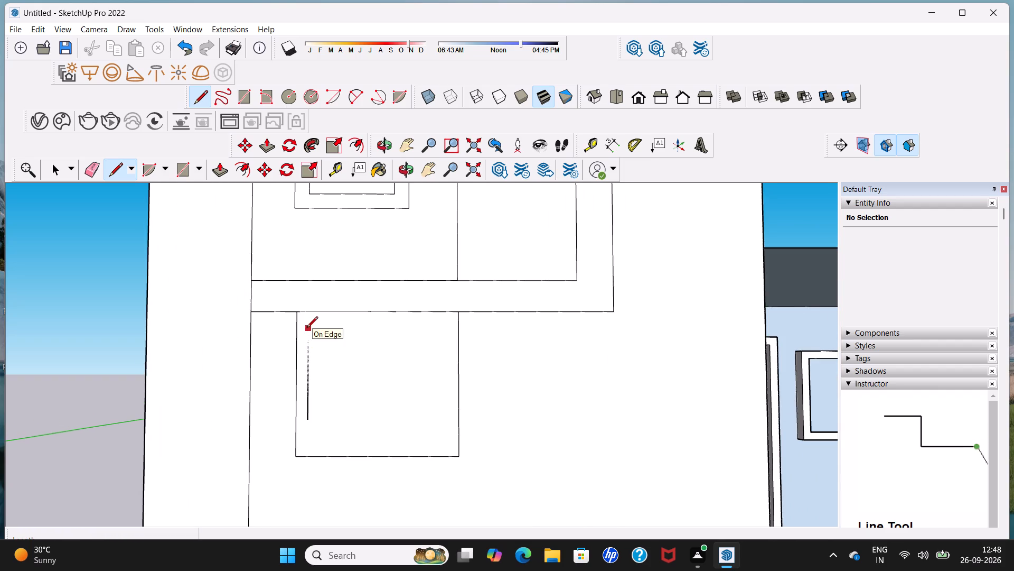
{"action": "scroll", "coordinate": [307, 328], "scroll_direction": "down", "scroll_amount": 11}
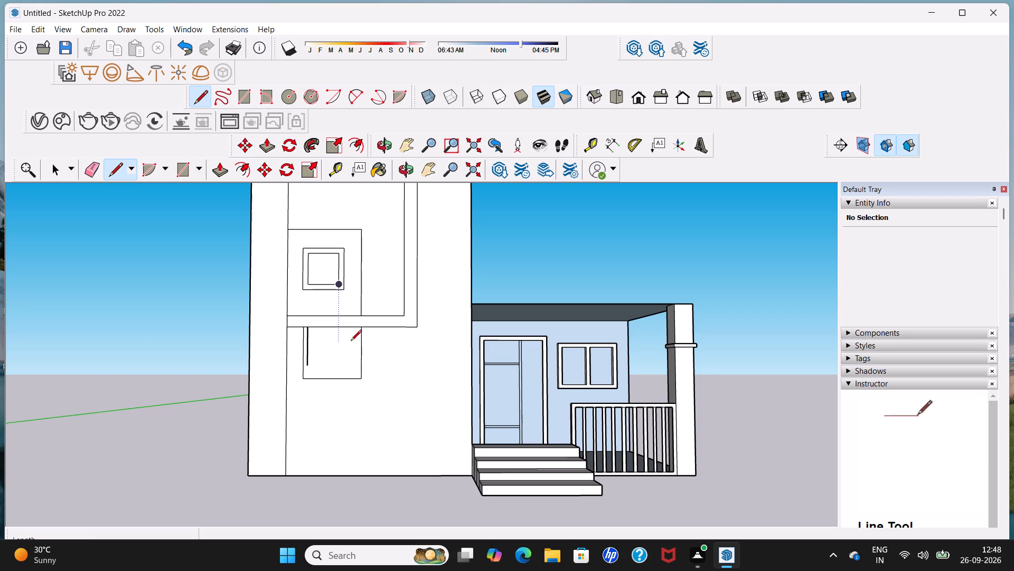
{"action": "scroll", "coordinate": [355, 335], "scroll_direction": "up", "scroll_amount": 3}
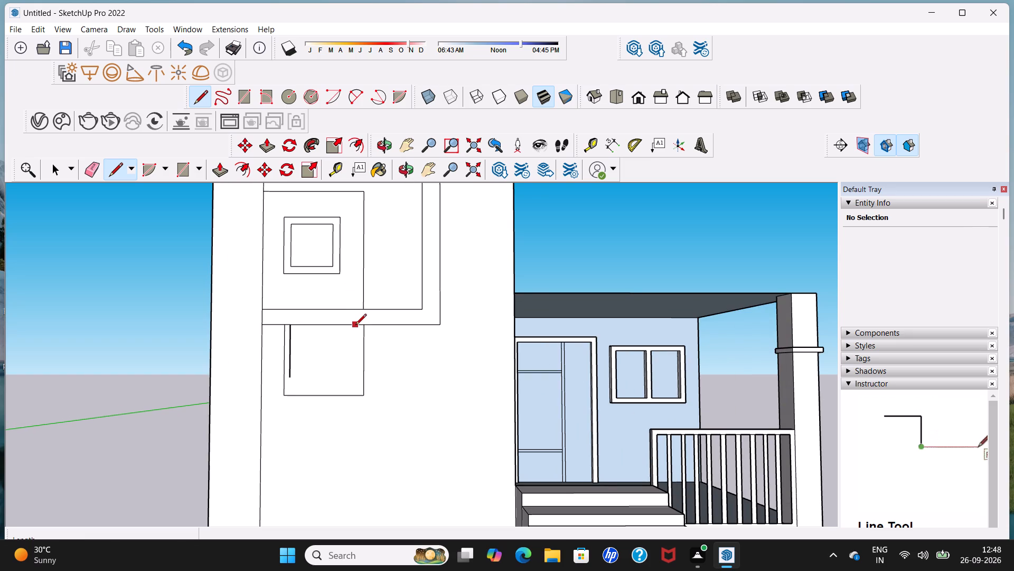
{"action": "scroll", "coordinate": [355, 326], "scroll_direction": "up", "scroll_amount": 4}
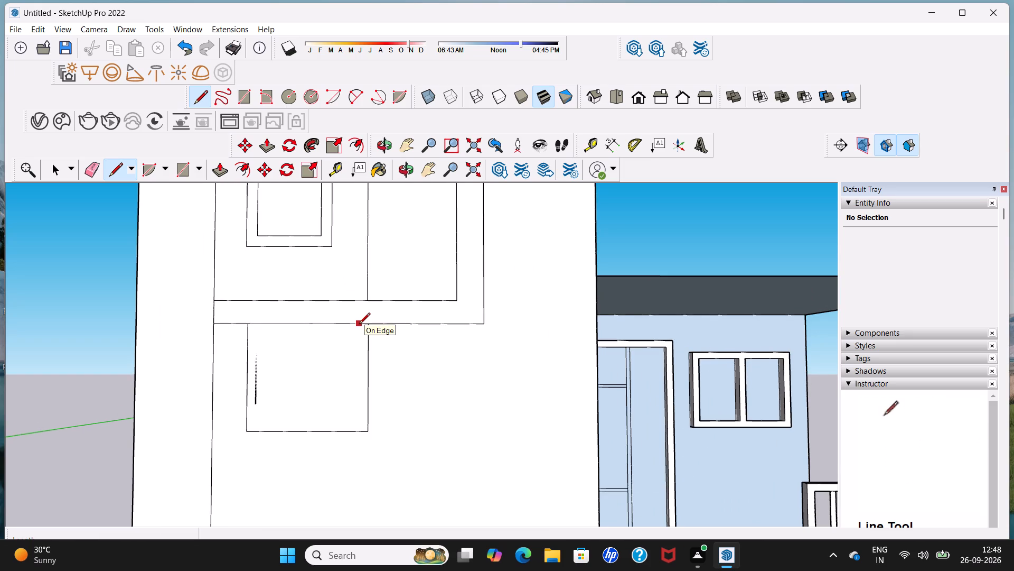
{"action": "scroll", "coordinate": [360, 326], "scroll_direction": "up", "scroll_amount": 3}
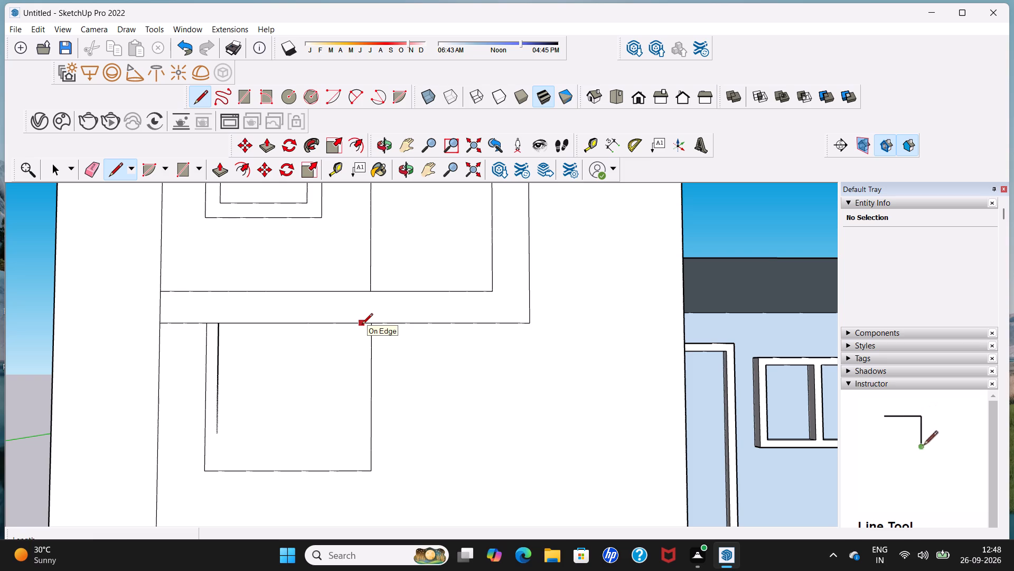
{"action": "left_click", "coordinate": [362, 325]}
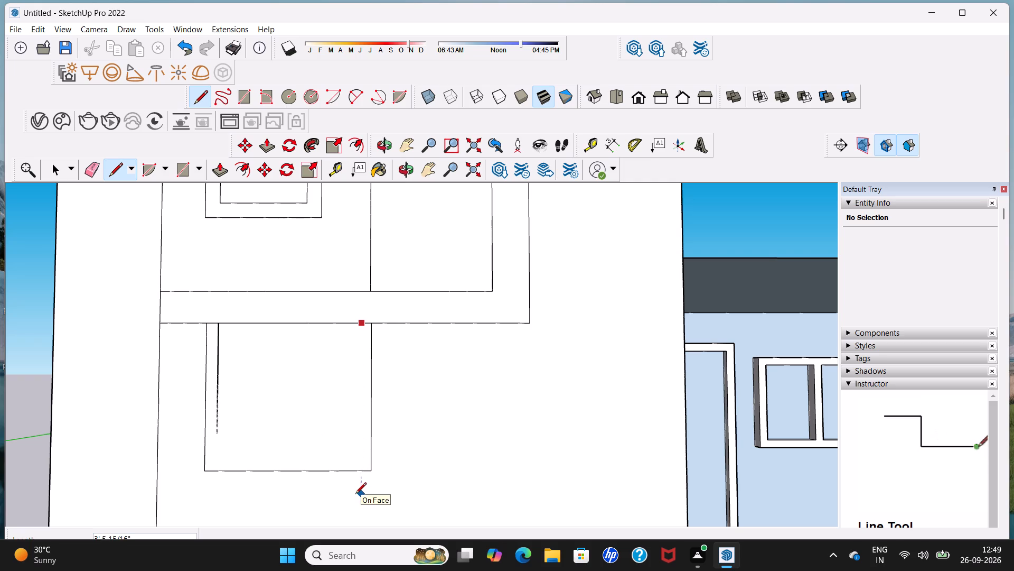
{"action": "left_click", "coordinate": [355, 524]}
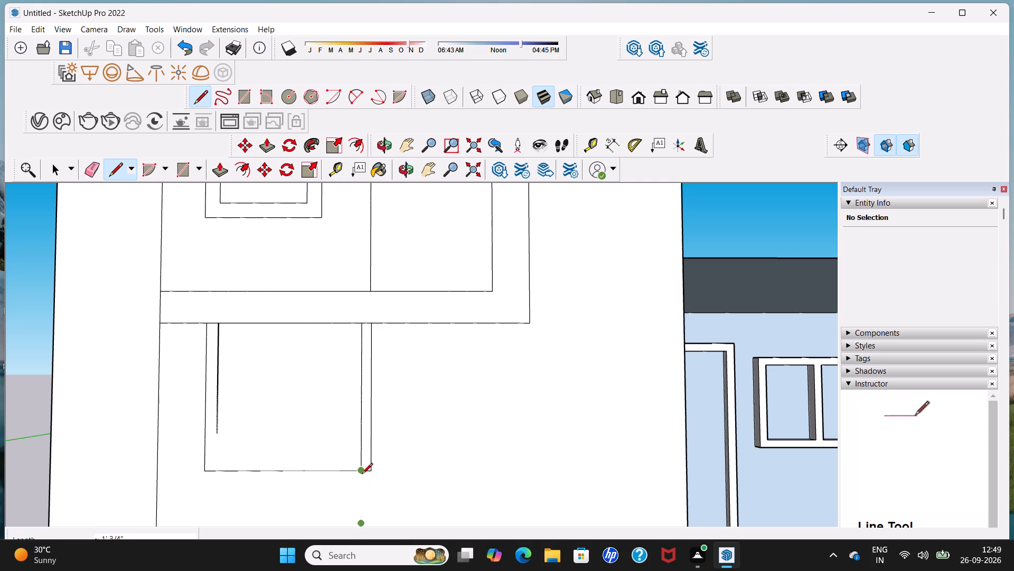
{"action": "left_click", "coordinate": [362, 474]}
{"action": "left_click", "coordinate": [362, 521]}
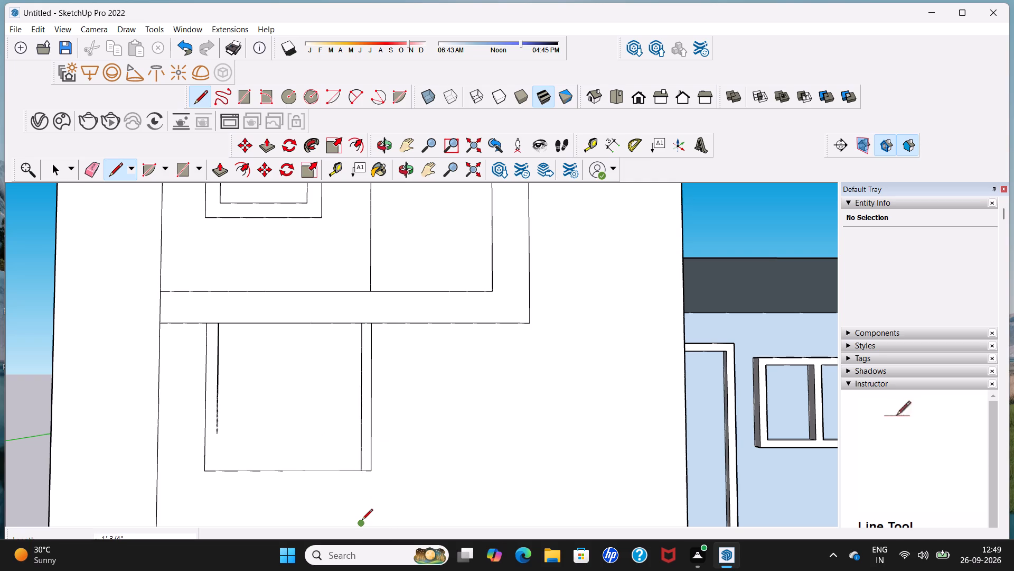
Extend the right inner line about 6 5/8" downward, and close the narrower outline with a horizontal bottom and a vertical to the left inner line.
{"action": "scroll", "coordinate": [362, 521], "scroll_direction": "down", "scroll_amount": 7}
{"action": "scroll", "coordinate": [362, 516], "scroll_direction": "up", "scroll_amount": 4}
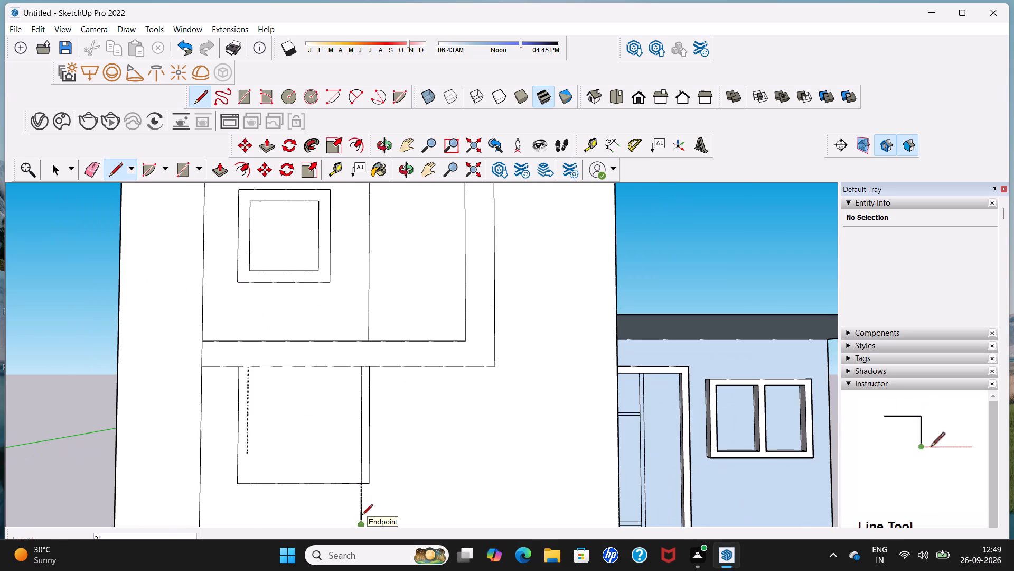
{"action": "middle_click_drag", "start_coordinate": [362, 516], "coordinate": [356, 364], "text": "shift"}
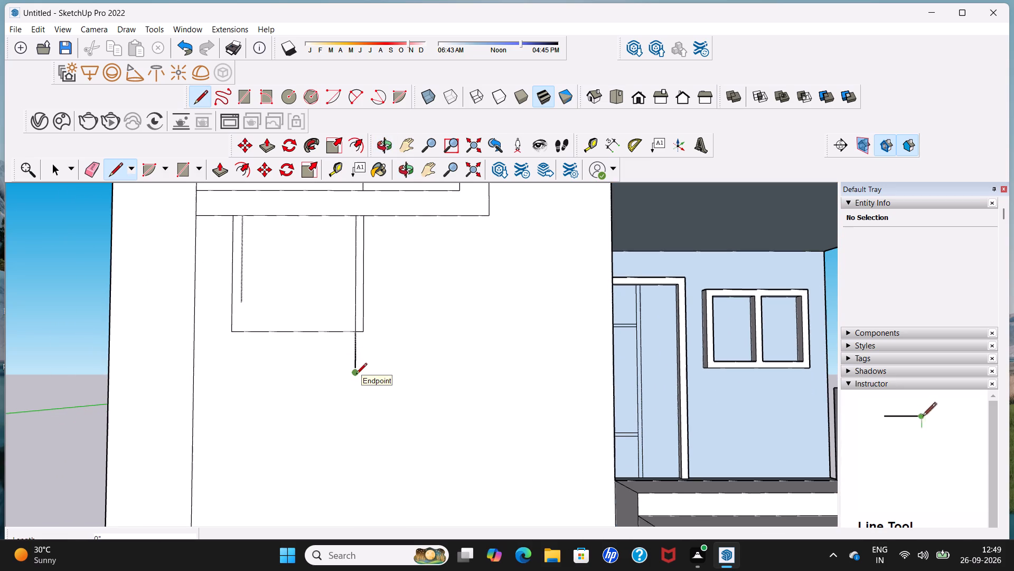
{"action": "left_click", "coordinate": [356, 375]}
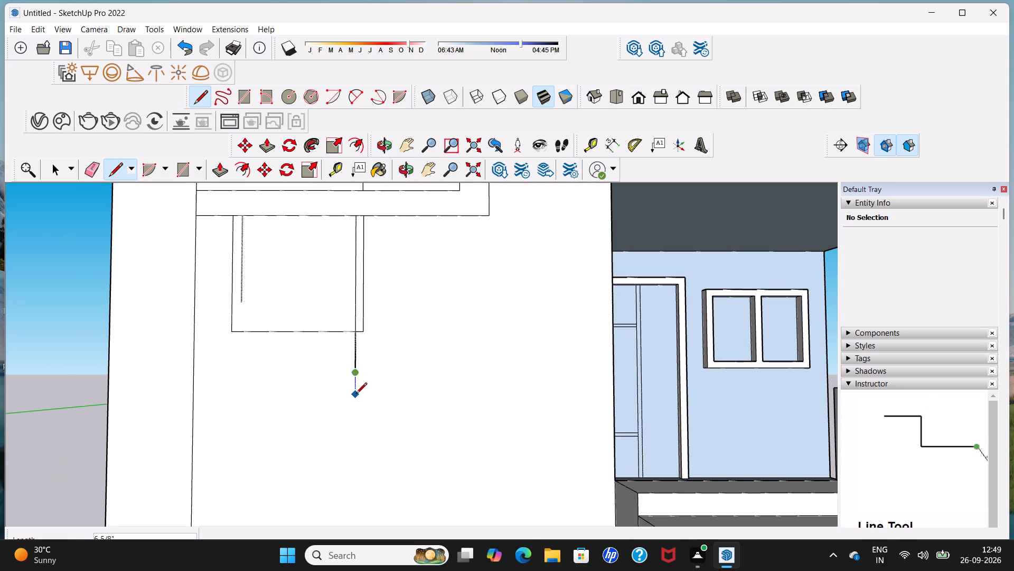
{"action": "left_click", "coordinate": [356, 394]}
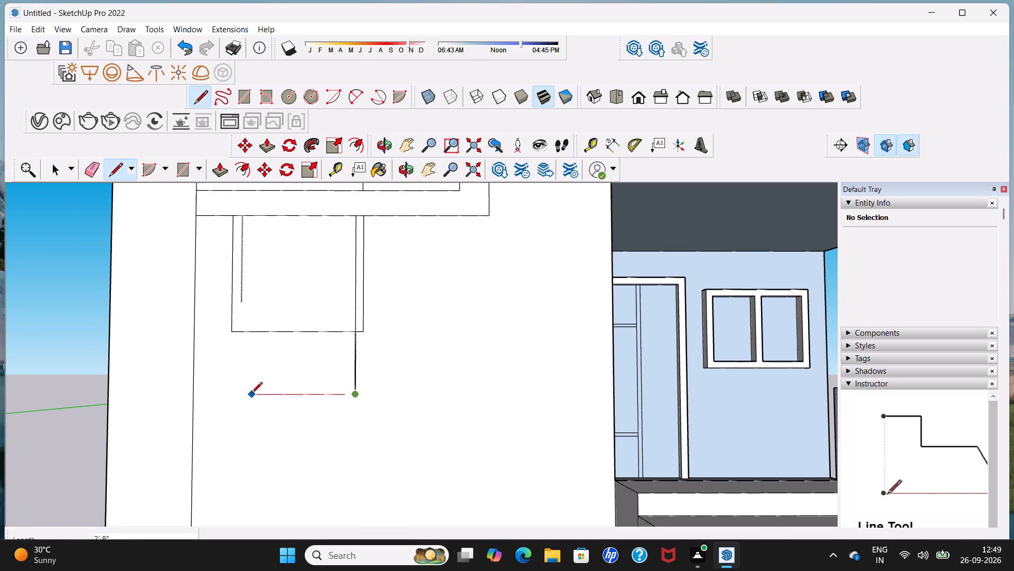
{"action": "left_click", "coordinate": [246, 392]}
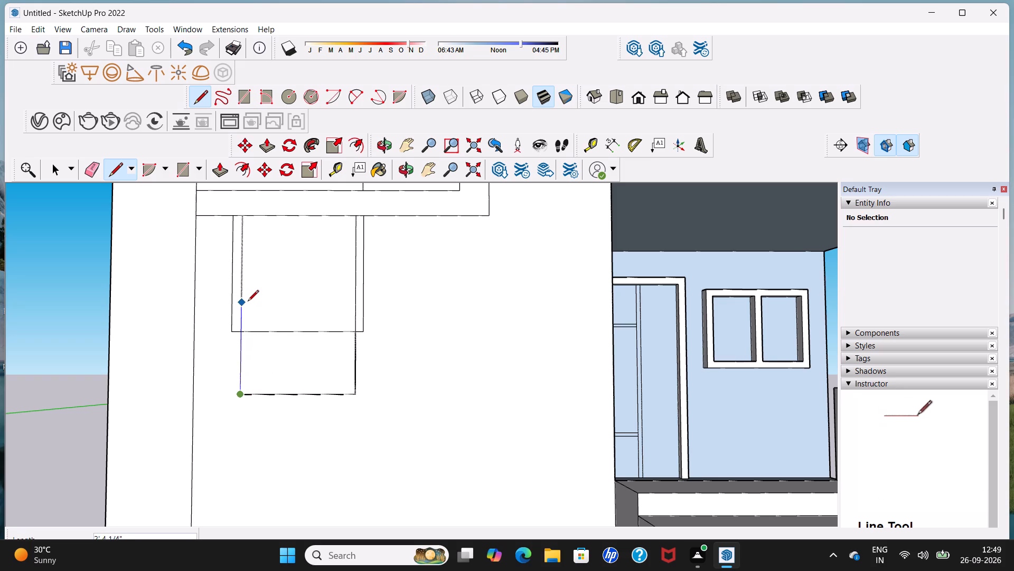
{"action": "left_click", "coordinate": [248, 300]}
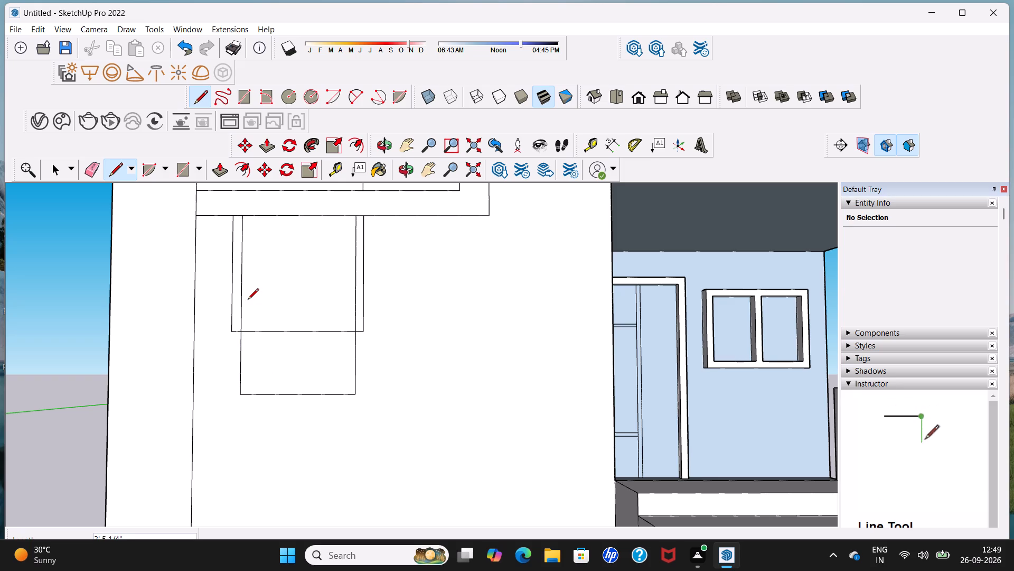
Extend both outer side edges of the rectangle about 1' 7 3/8" down, joining them to the narrower outline's bottom line.
{"action": "left_click", "coordinate": [230, 333]}
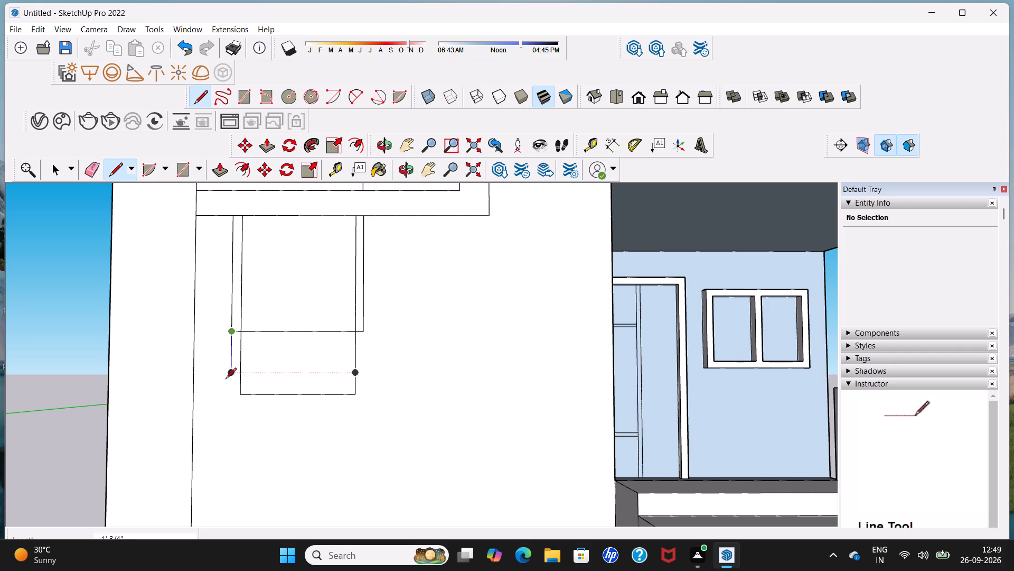
{"action": "left_click", "coordinate": [227, 397]}
{"action": "left_click", "coordinate": [242, 395]}
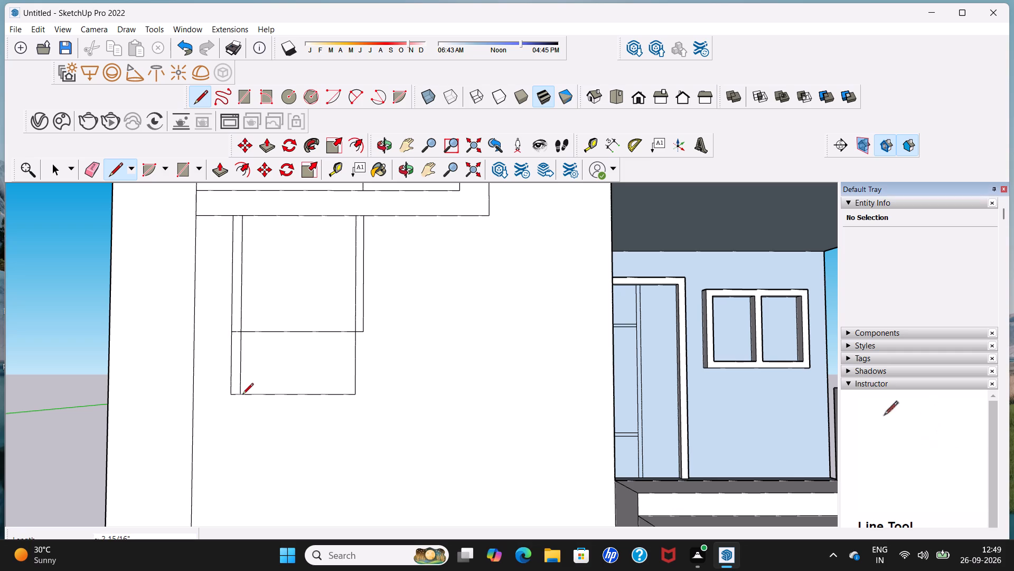
{"action": "left_click", "coordinate": [364, 331]}
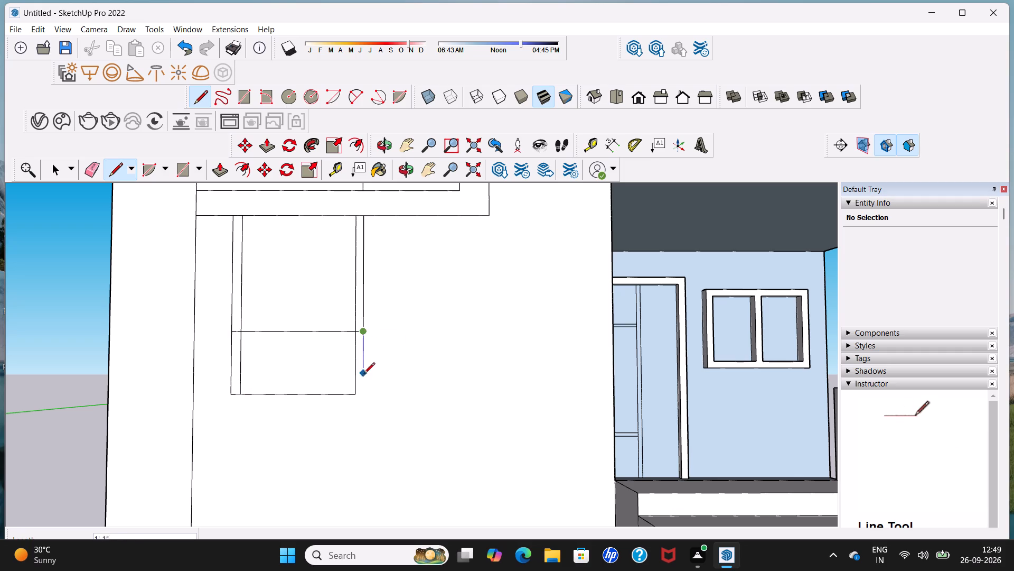
{"action": "left_click", "coordinate": [364, 392]}
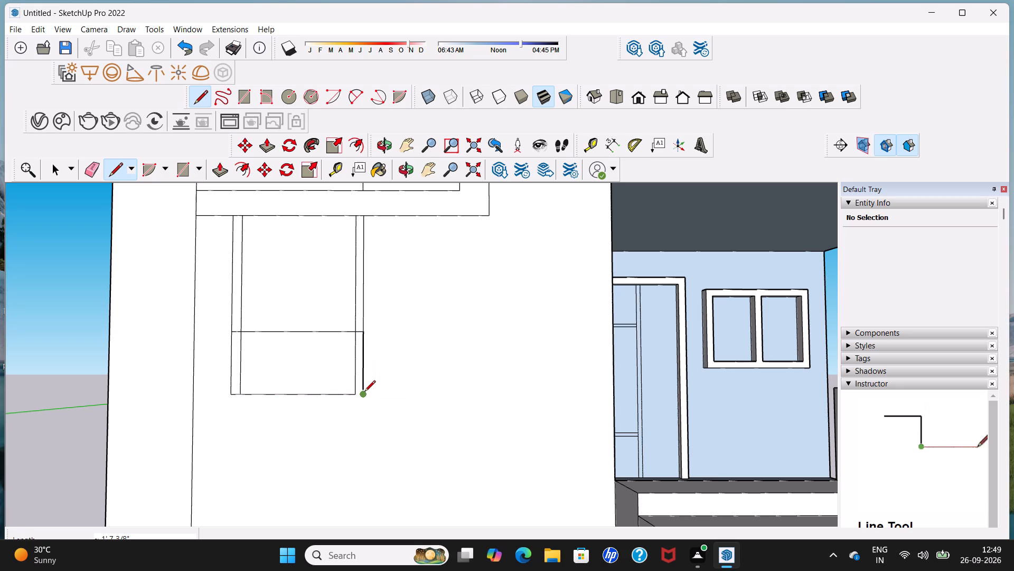
{"action": "left_click", "coordinate": [350, 393]}
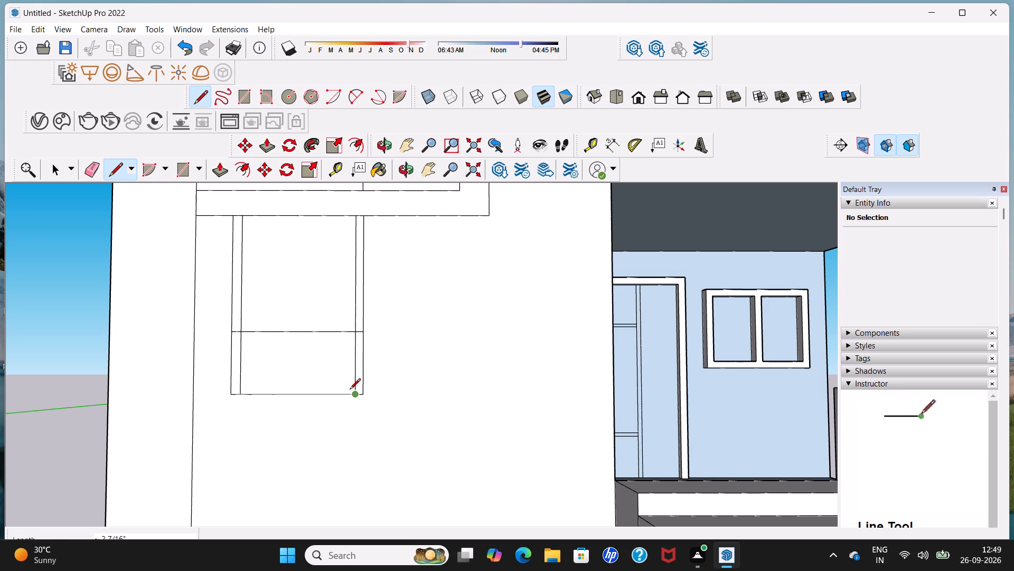
{"action": "key", "text": "space"}
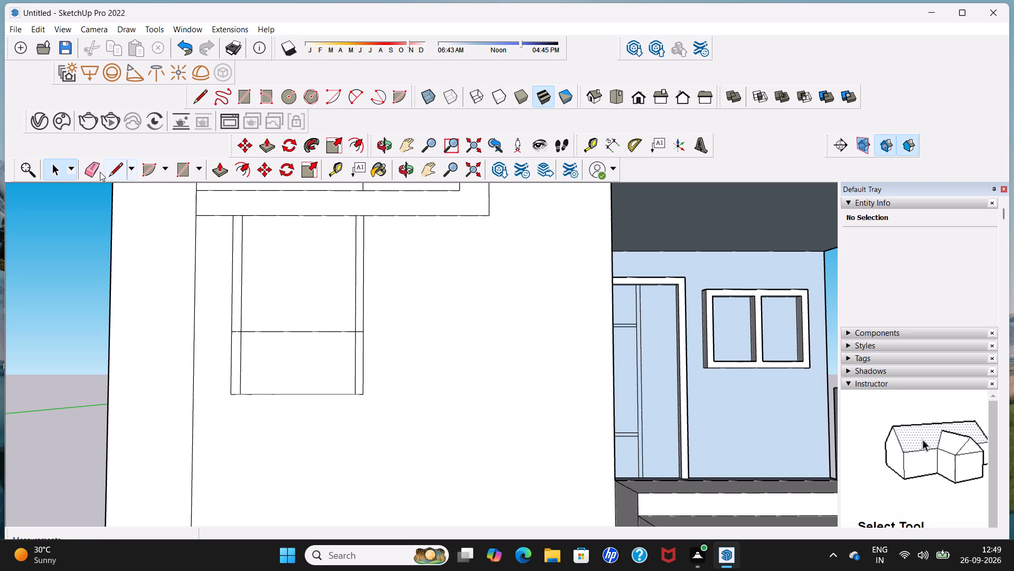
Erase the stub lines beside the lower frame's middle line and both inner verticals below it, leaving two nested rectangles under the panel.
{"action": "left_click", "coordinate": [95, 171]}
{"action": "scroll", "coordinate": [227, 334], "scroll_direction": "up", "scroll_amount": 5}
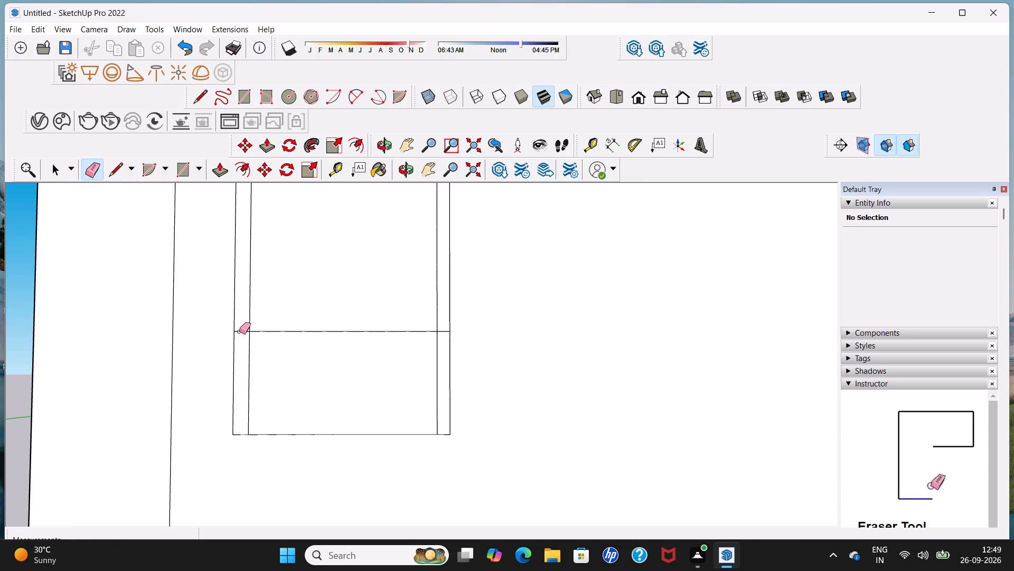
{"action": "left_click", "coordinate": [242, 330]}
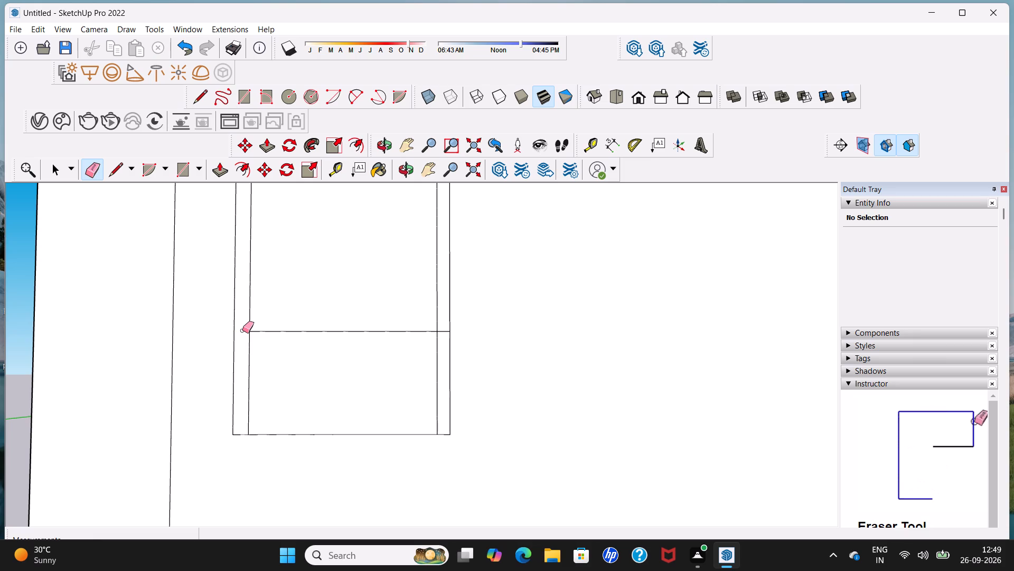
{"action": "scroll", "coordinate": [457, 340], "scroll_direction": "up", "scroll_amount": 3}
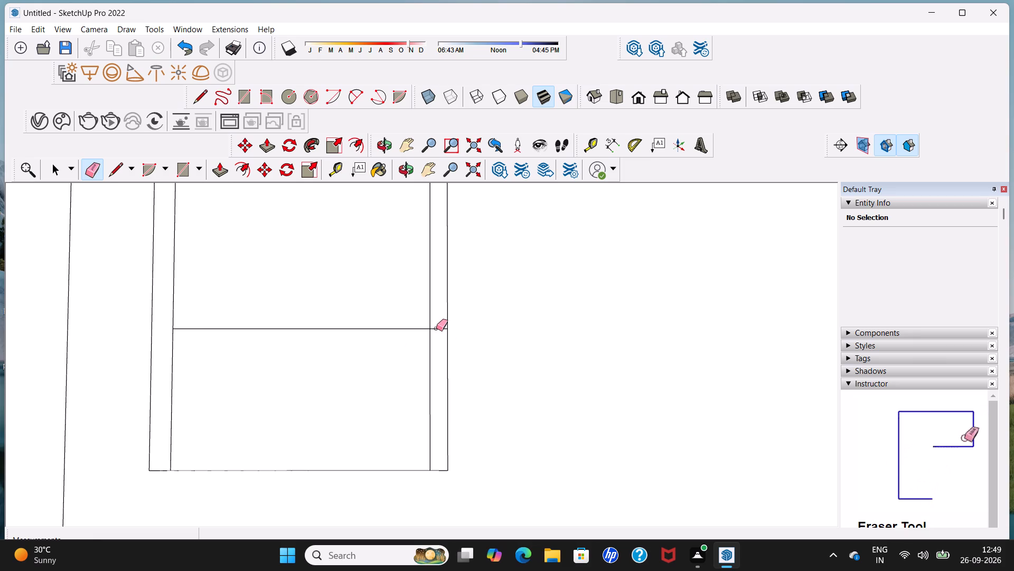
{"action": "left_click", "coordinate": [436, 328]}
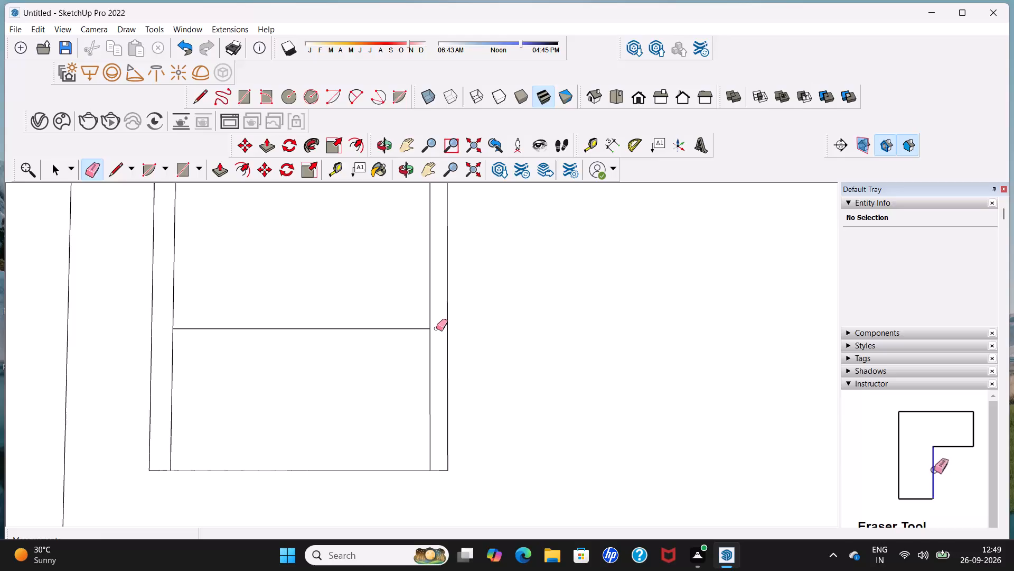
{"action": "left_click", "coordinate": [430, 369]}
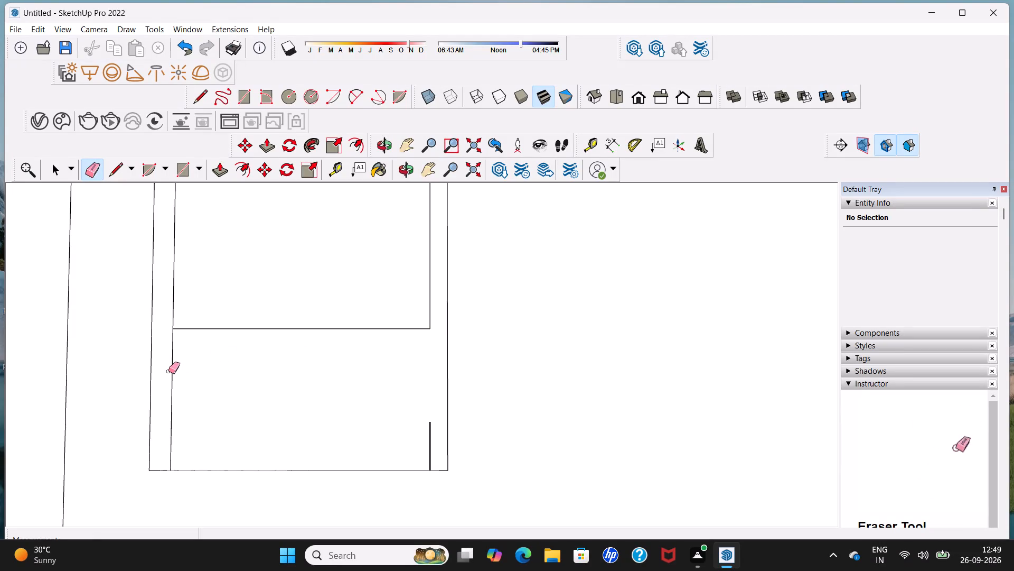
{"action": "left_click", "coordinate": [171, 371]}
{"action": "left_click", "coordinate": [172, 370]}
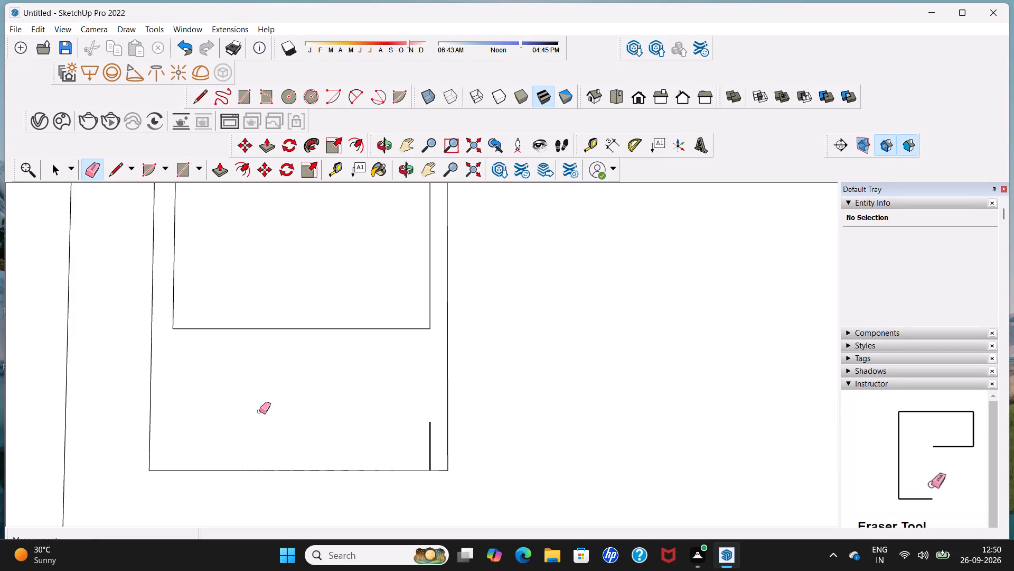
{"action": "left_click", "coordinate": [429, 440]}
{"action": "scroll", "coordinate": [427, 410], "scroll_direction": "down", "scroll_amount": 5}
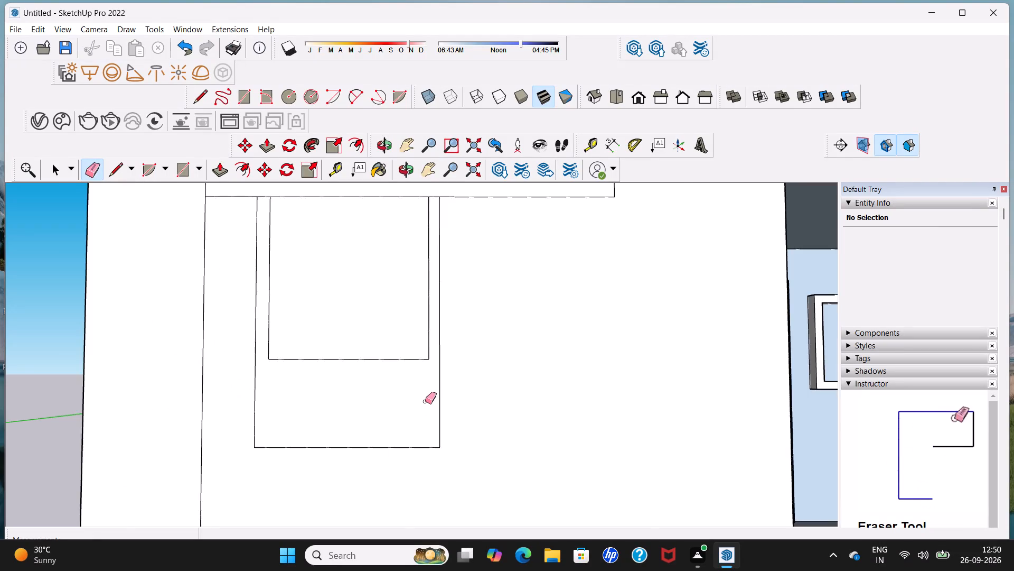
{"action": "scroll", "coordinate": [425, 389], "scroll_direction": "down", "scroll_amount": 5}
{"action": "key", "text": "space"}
Examine the tall block's front outlines together with the adjoining porch from the front and at an angle.
{"action": "scroll", "coordinate": [421, 388], "scroll_direction": "down", "scroll_amount": 7}
{"action": "scroll", "coordinate": [421, 388], "scroll_direction": "up", "scroll_amount": 1}
{"action": "scroll", "coordinate": [421, 383], "scroll_direction": "down", "scroll_amount": 4}
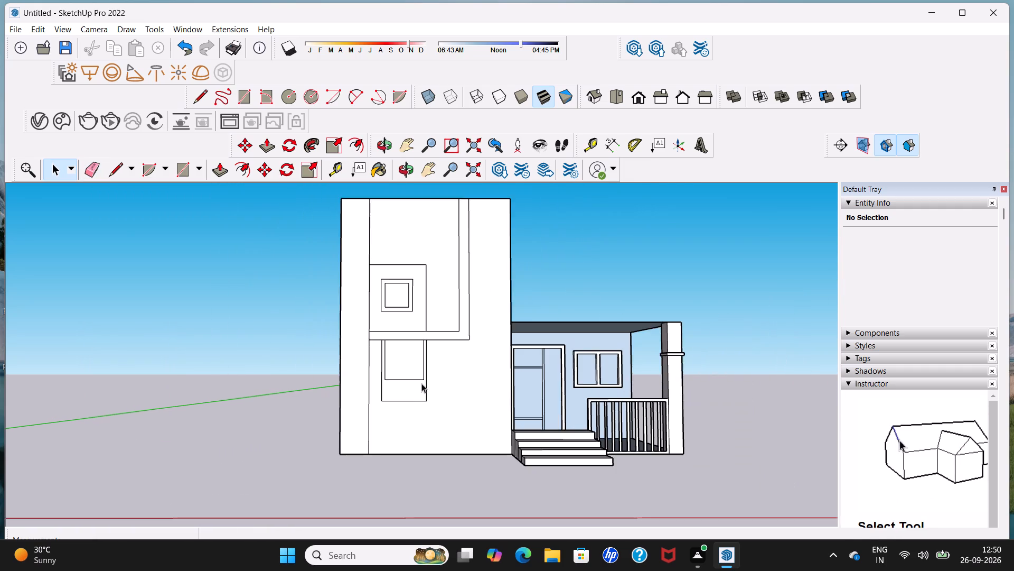
{"action": "scroll", "coordinate": [421, 382], "scroll_direction": "down", "scroll_amount": 3}
{"action": "middle_click_drag", "start_coordinate": [421, 382], "coordinate": [342, 381], "text": "shift"}
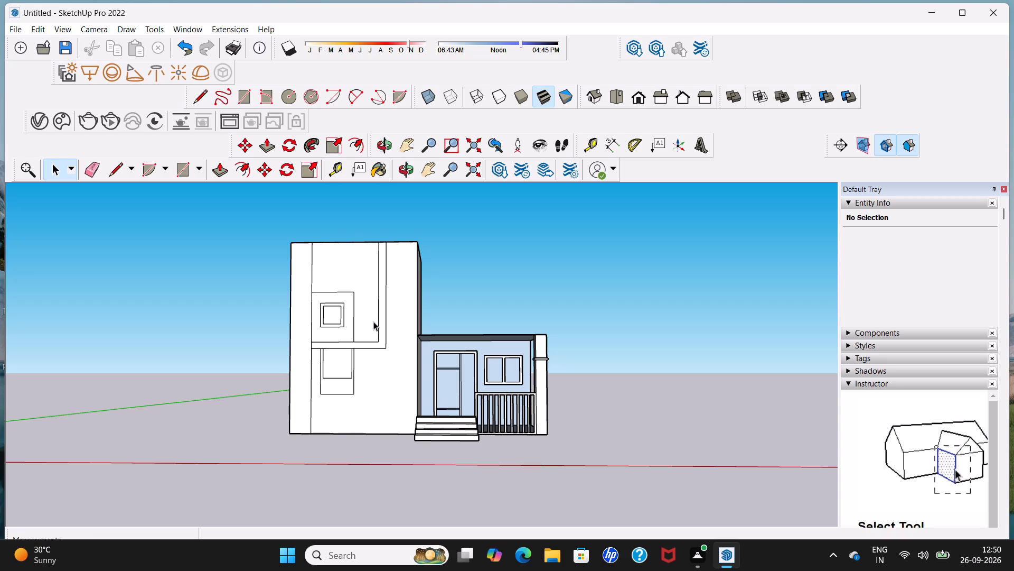
{"action": "scroll", "coordinate": [388, 321], "scroll_direction": "up", "scroll_amount": 4}
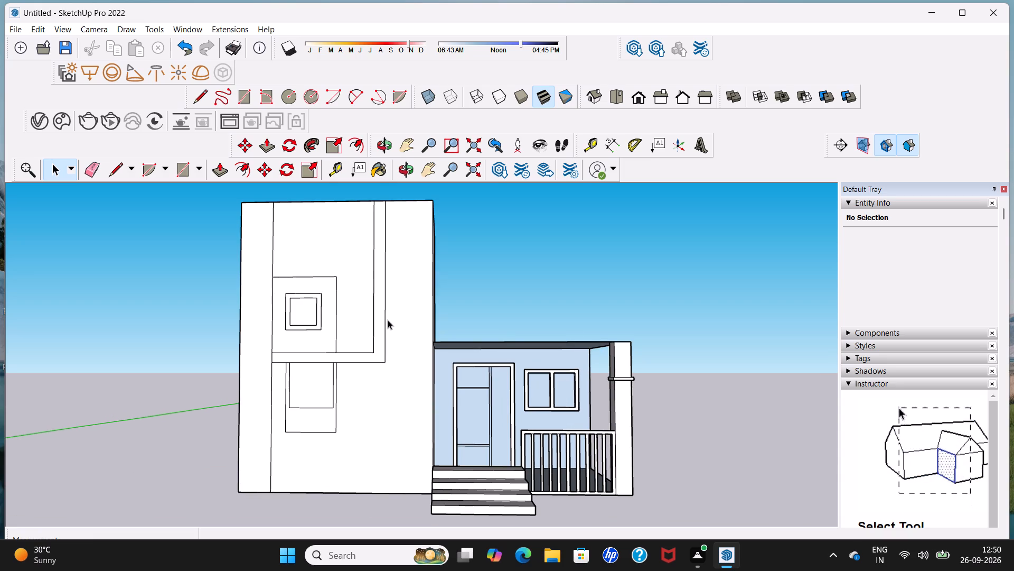
{"action": "scroll", "coordinate": [388, 320], "scroll_direction": "down", "scroll_amount": 4}
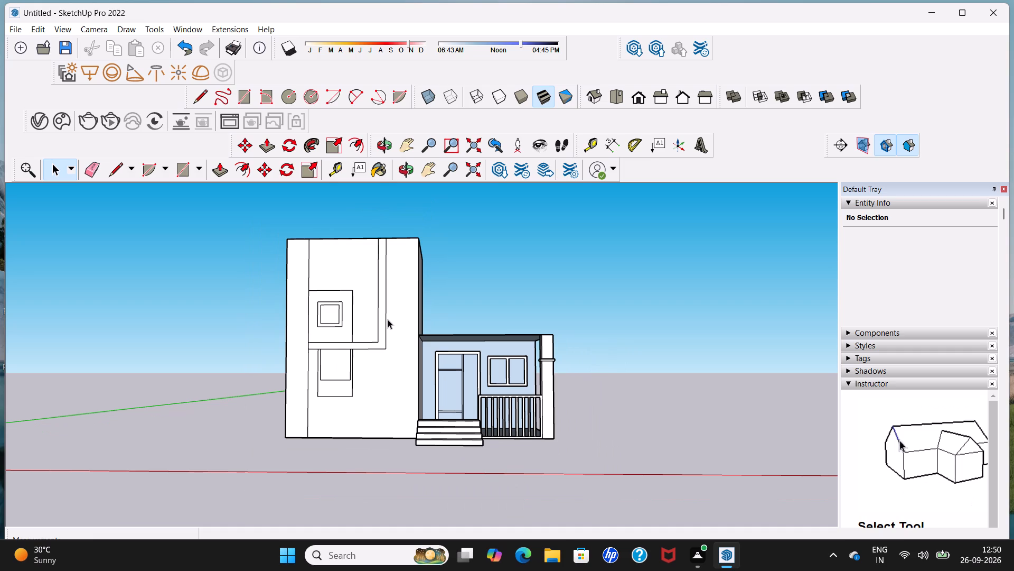
{"action": "scroll", "coordinate": [388, 325], "scroll_direction": "down", "scroll_amount": 1}
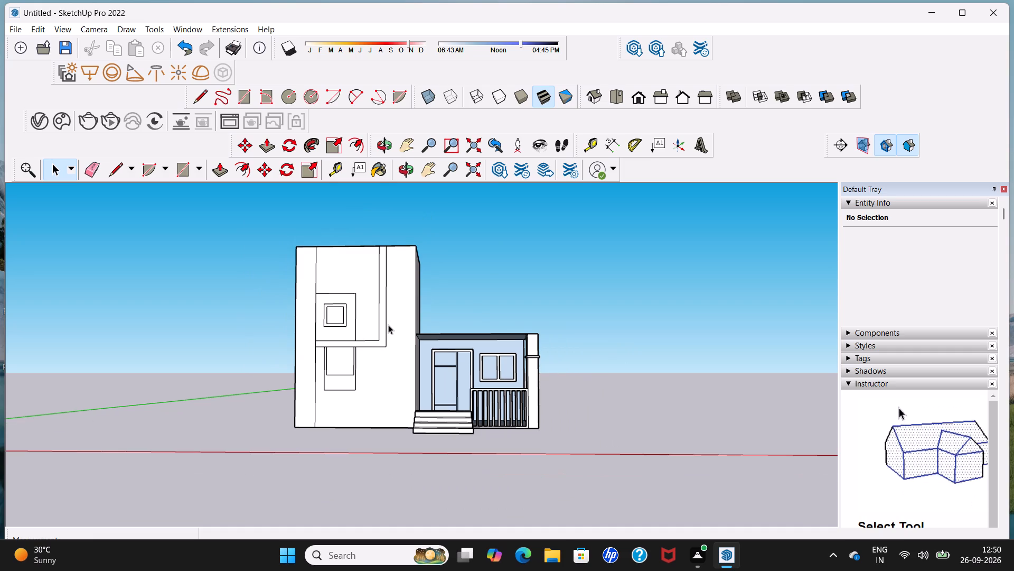
{"action": "middle_click_drag", "start_coordinate": [388, 325], "coordinate": [459, 322]}
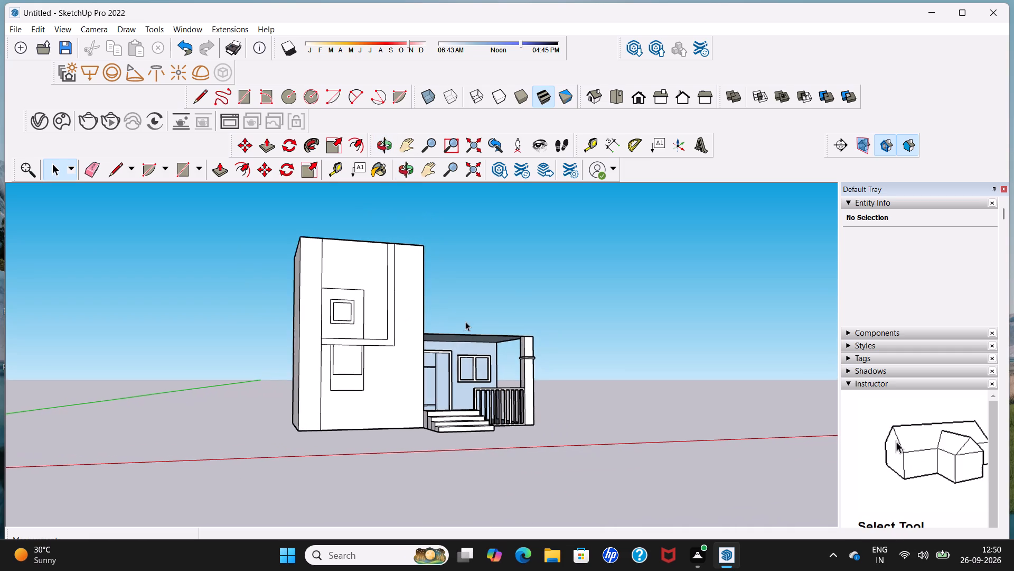
{"action": "scroll", "coordinate": [465, 321], "scroll_direction": "up", "scroll_amount": 2}
{"action": "scroll", "coordinate": [423, 336], "scroll_direction": "up", "scroll_amount": 1}
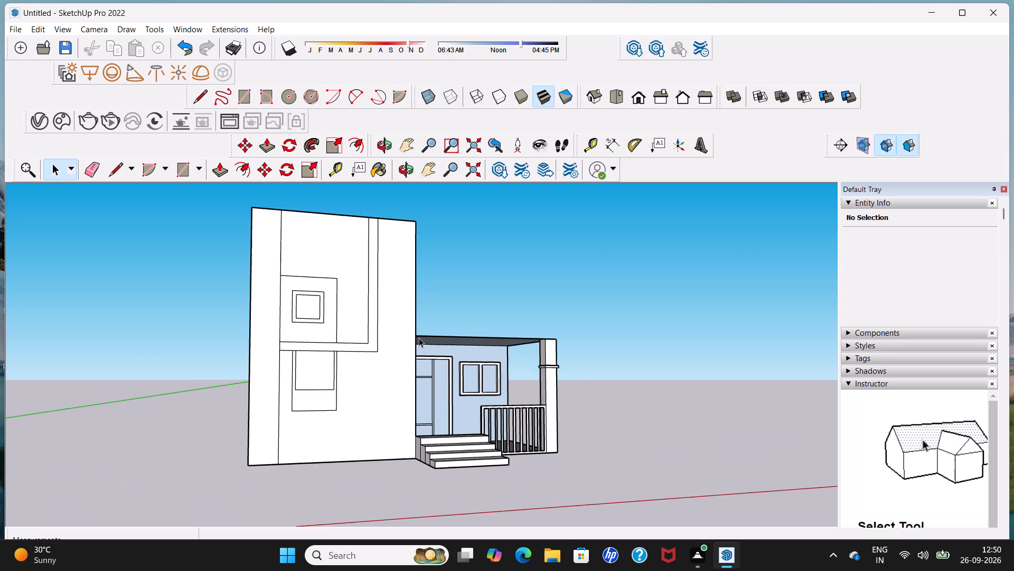
{"action": "scroll", "coordinate": [419, 338], "scroll_direction": "up", "scroll_amount": 2}
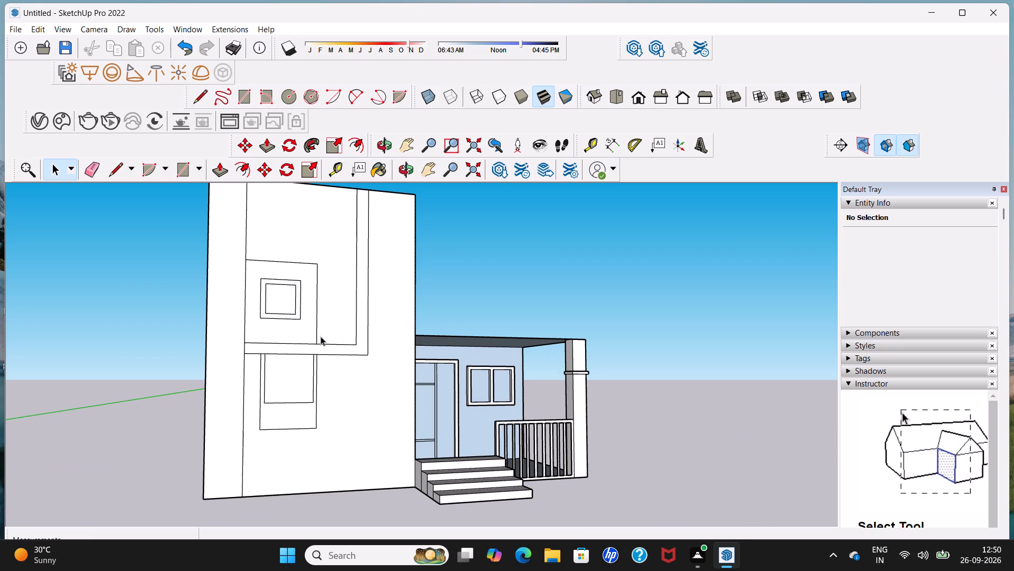
Undo the recent edits back to the flat stair outline, the flat rectangle beside the porch and the closed porch front.
{"action": "key", "text": "ctrl+z"}
{"action": "key", "text": "ctrl+z"}
{"action": "key", "text": "ctrl+z"}
{"action": "key", "text": "ctrl+z"}
{"action": "key", "text": "ctrl+z"}
{"action": "key", "text": "ctrl+z"}
{"action": "key", "text": "ctrl+z"}
{"action": "key", "text": "ctrl+z"}
{"action": "key", "text": "ctrl+z"}
{"action": "key", "text": "ctrl+z"}
{"action": "key", "text": "ctrl+z"}
{"action": "key", "text": "ctrl+z"}
{"action": "key", "text": "ctrl+z"}
{"action": "key", "text": "ctrl+z"}
{"action": "key", "text": "ctrl+z"}
{"action": "key", "text": "ctrl+z"}
{"action": "key", "text": "ctrl+z"}
{"action": "key", "text": "ctrl+z"}
{"action": "key", "text": "ctrl+z"}
{"action": "key", "text": "ctrl+z"}
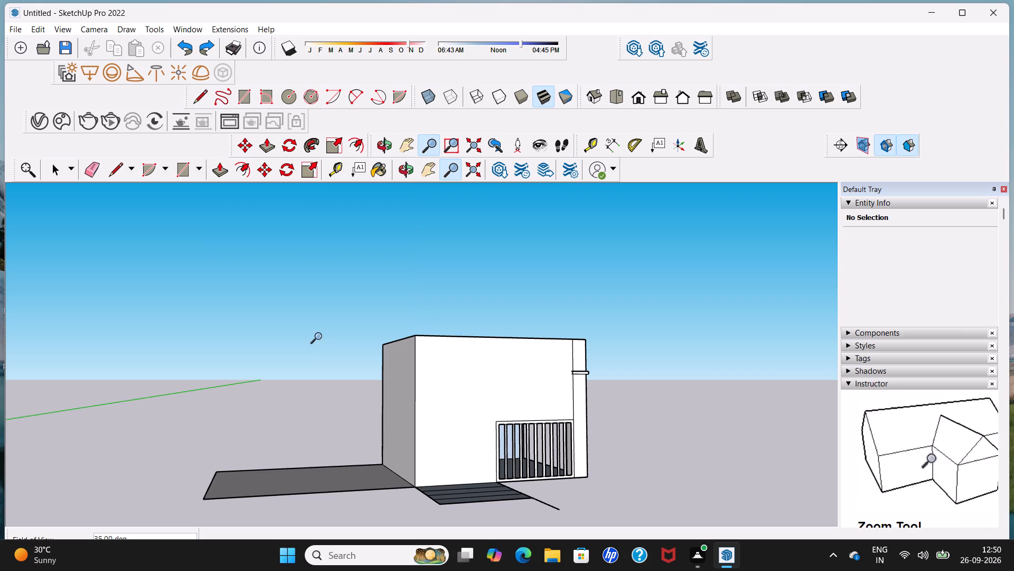
Delete the stray line that runs past the outer corner of the flat stair outline.
{"action": "middle_click_drag", "start_coordinate": [401, 421], "coordinate": [382, 372], "text": "shift"}
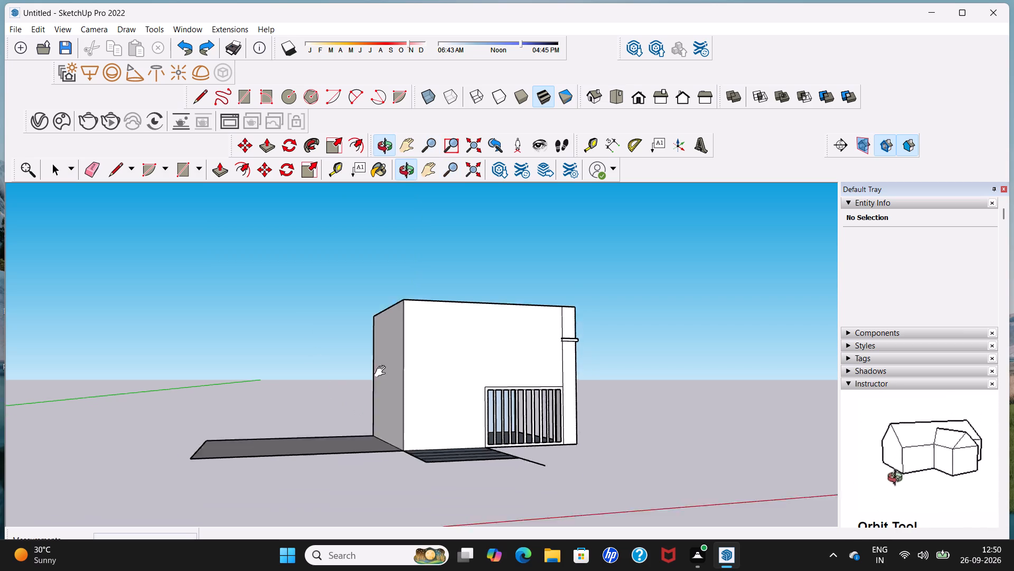
{"action": "middle_click_drag", "start_coordinate": [382, 372], "coordinate": [367, 329], "text": "shift"}
{"action": "middle_click_drag", "start_coordinate": [411, 353], "coordinate": [412, 487]}
{"action": "scroll", "coordinate": [470, 504], "scroll_direction": "up", "scroll_amount": 4}
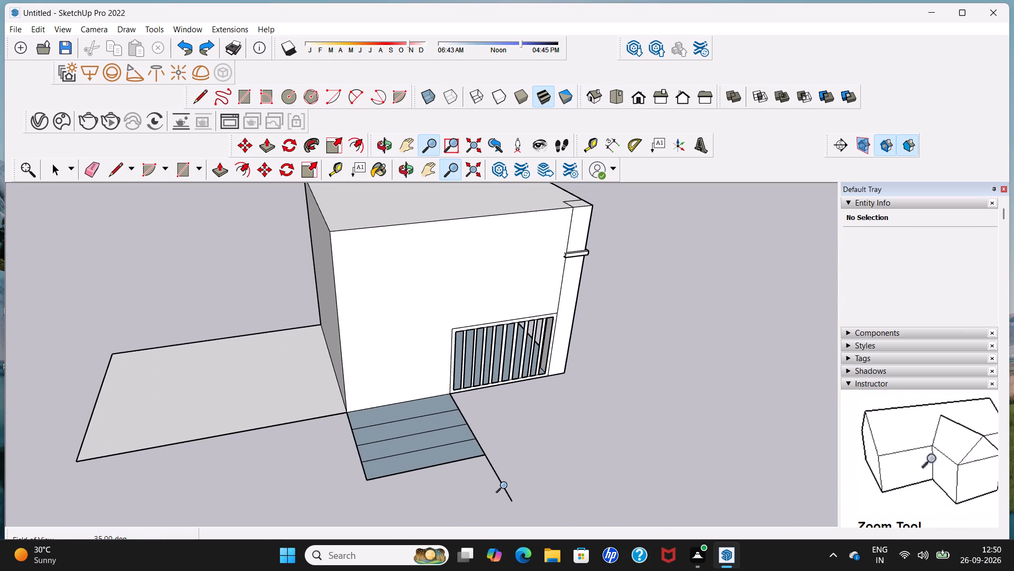
{"action": "key", "text": "space"}
{"action": "left_click", "coordinate": [506, 485]}
{"action": "left_click", "coordinate": [504, 487]}
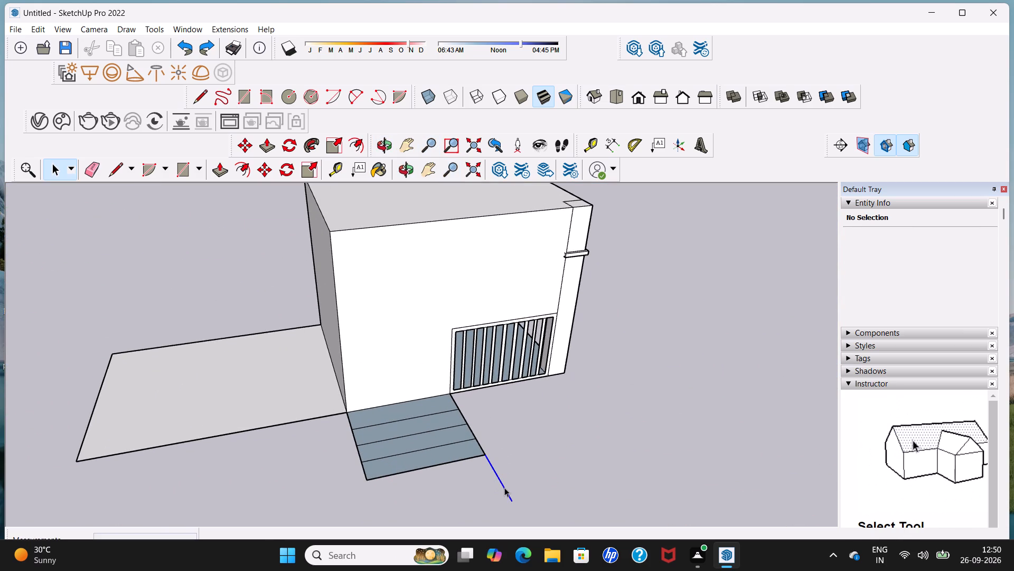
{"action": "key", "text": "Delete"}
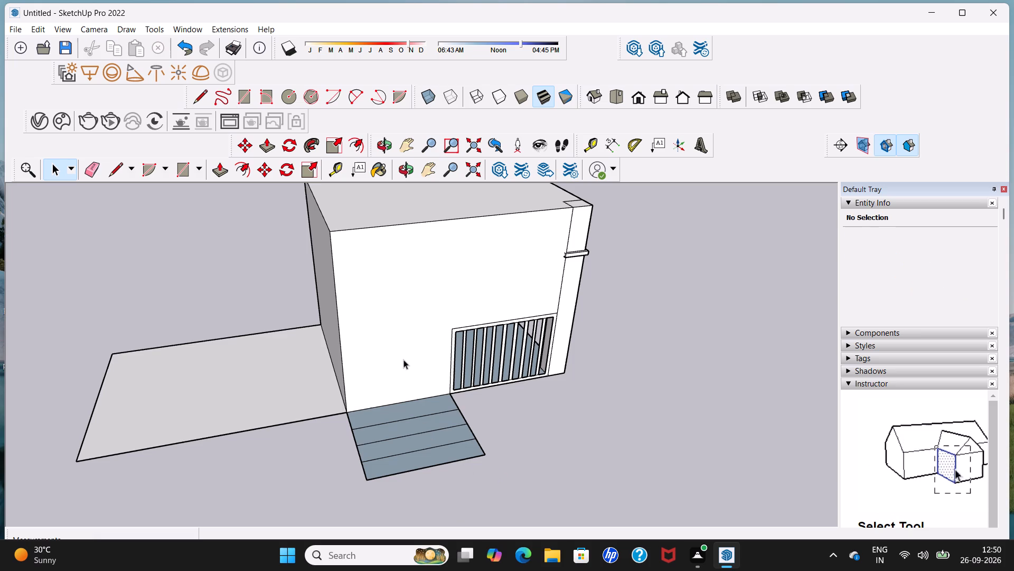
Delete the large face closing off the front of the porch above the stairs.
{"action": "left_click", "coordinate": [402, 347]}
{"action": "key", "text": "Delete"}
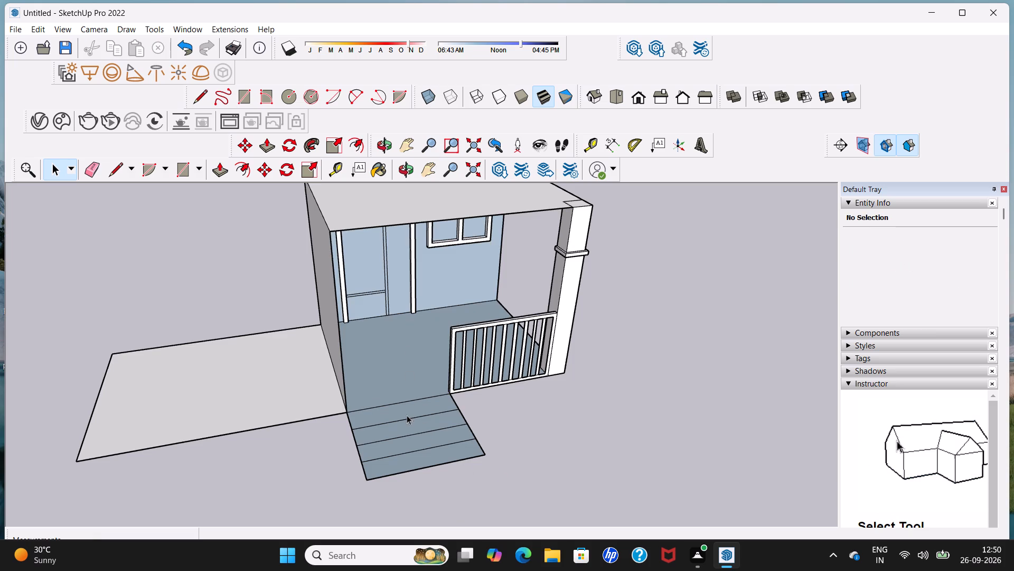
Push/Pull the four stair strips up about 1' 10 3/4", 1' 4 7/16", 10" and 4 1/2", descending away from the porch.
{"action": "left_click", "coordinate": [224, 172]}
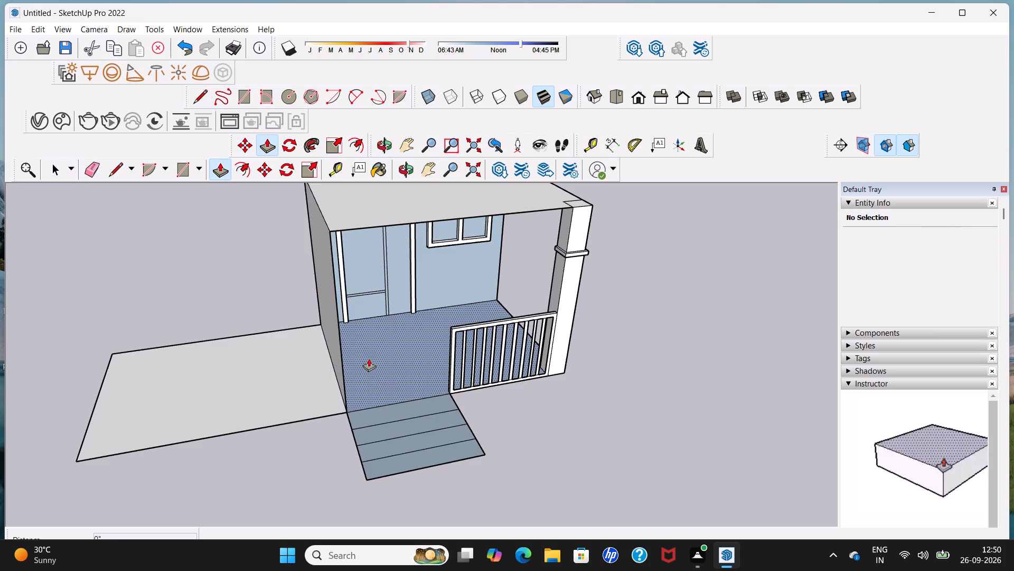
{"action": "middle_click_drag", "start_coordinate": [420, 417], "coordinate": [127, 365]}
{"action": "scroll", "coordinate": [399, 386], "scroll_direction": "up", "scroll_amount": 5}
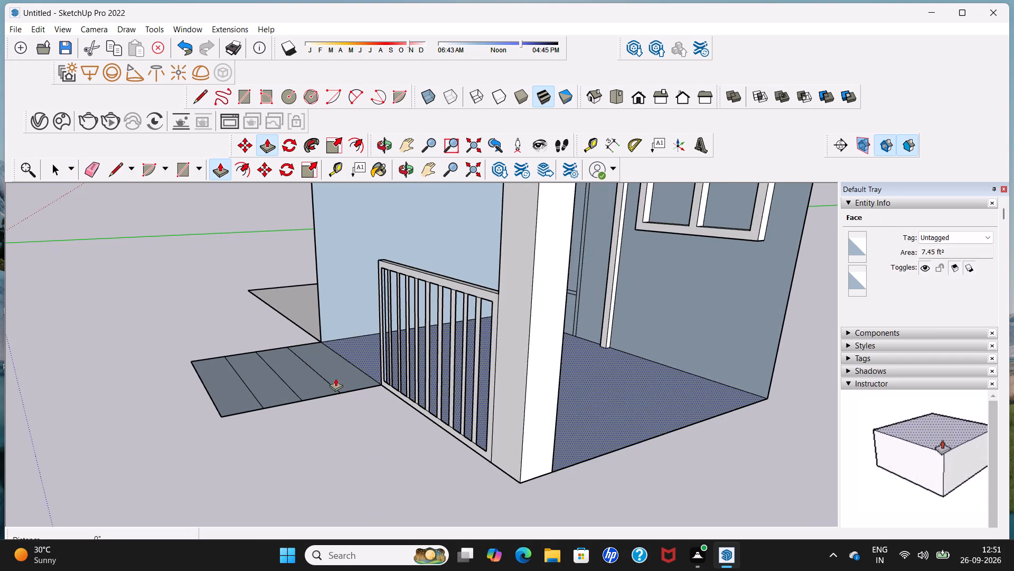
{"action": "left_click", "coordinate": [339, 378]}
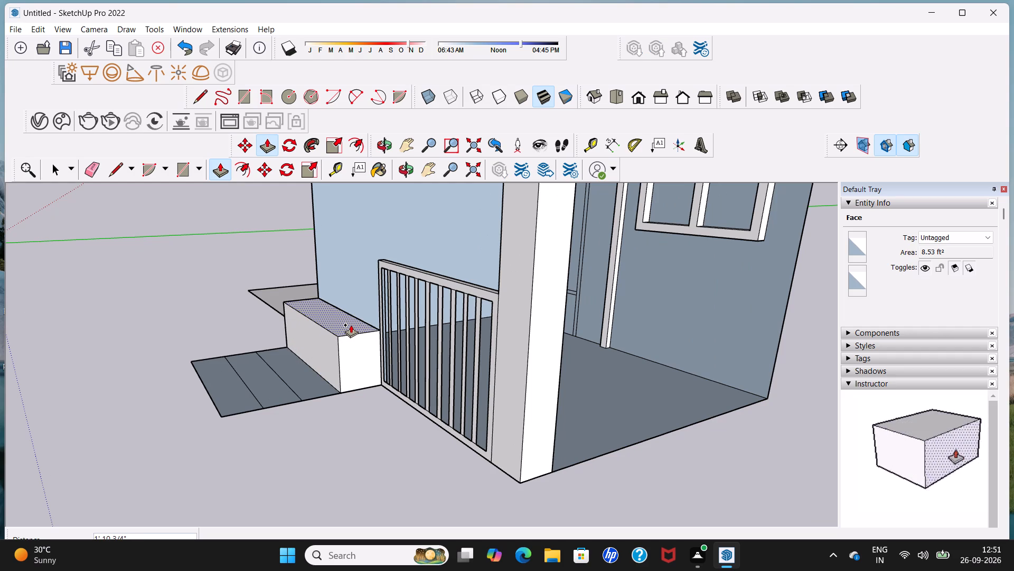
{"action": "left_click", "coordinate": [351, 324]}
{"action": "left_click", "coordinate": [323, 383]}
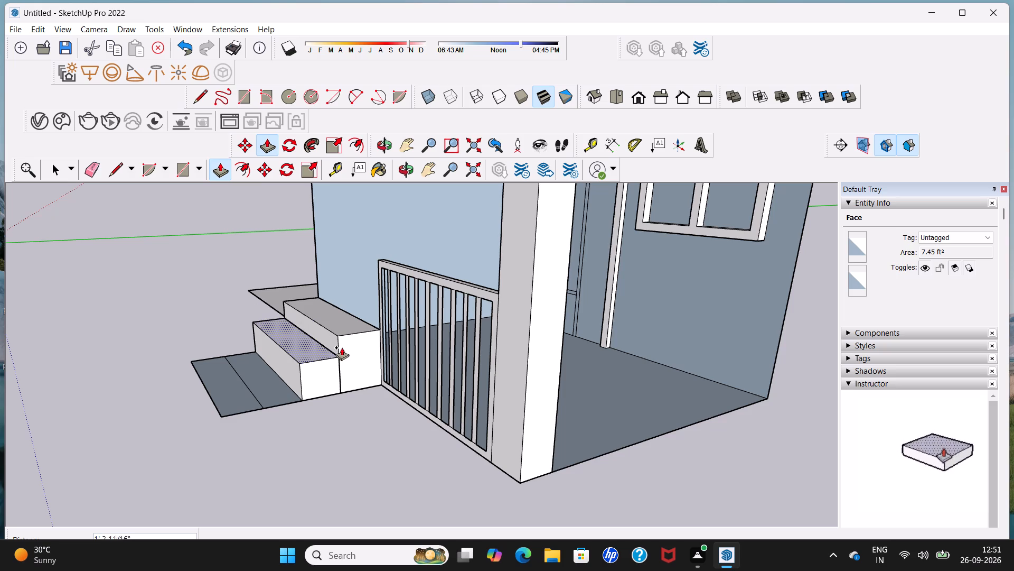
{"action": "left_click", "coordinate": [342, 344]}
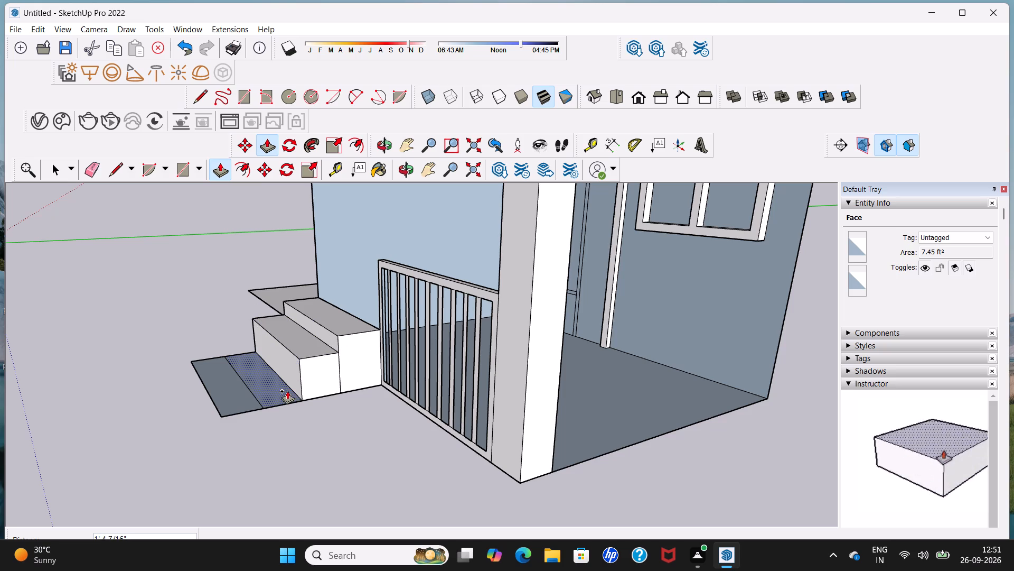
{"action": "left_click", "coordinate": [286, 391]}
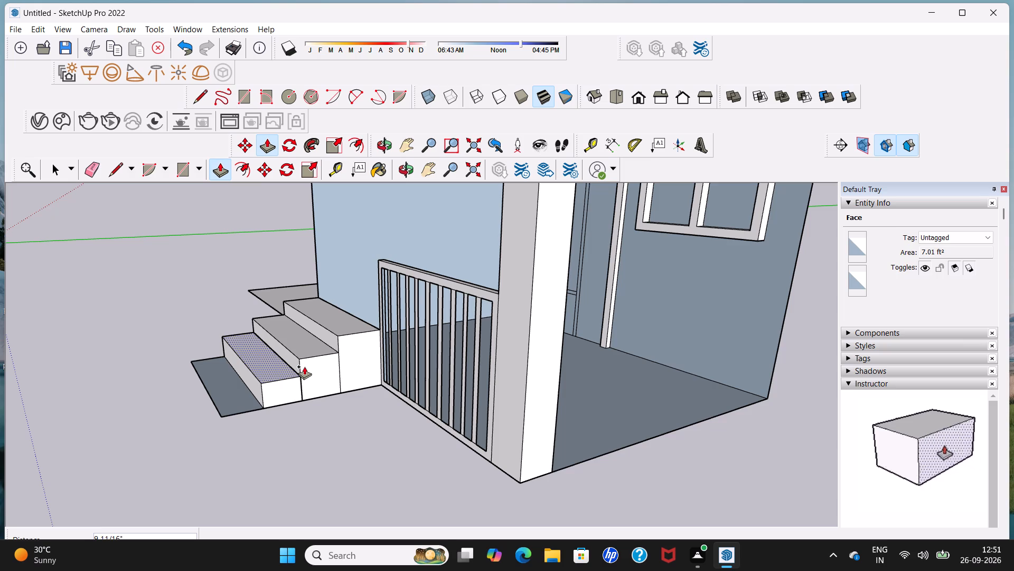
{"action": "left_click", "coordinate": [304, 366]}
{"action": "left_click", "coordinate": [249, 401]}
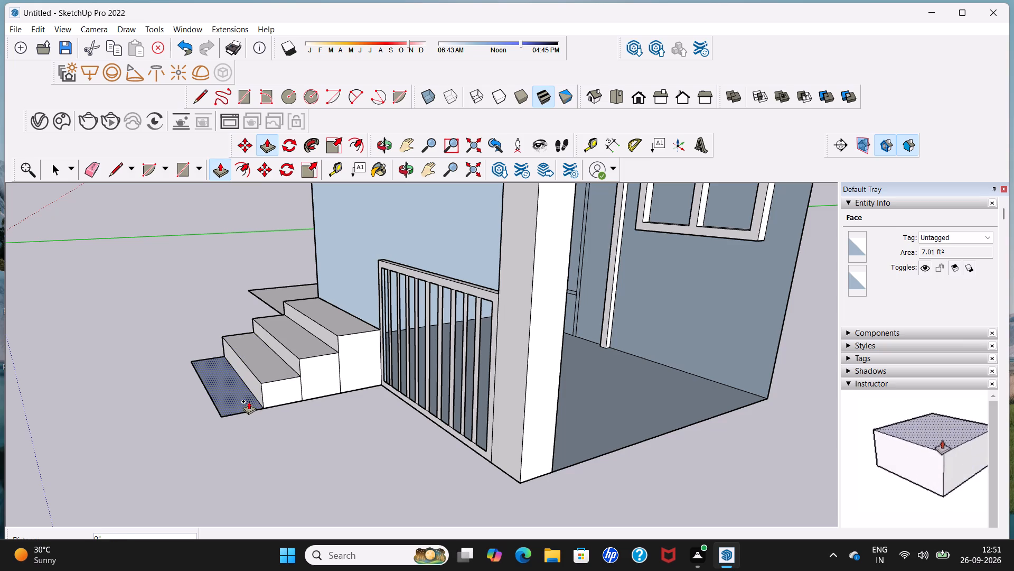
{"action": "left_click", "coordinate": [257, 389]}
{"action": "middle_click_drag", "start_coordinate": [257, 389], "coordinate": [401, 381]}
{"action": "middle_click_drag", "start_coordinate": [293, 392], "coordinate": [424, 399]}
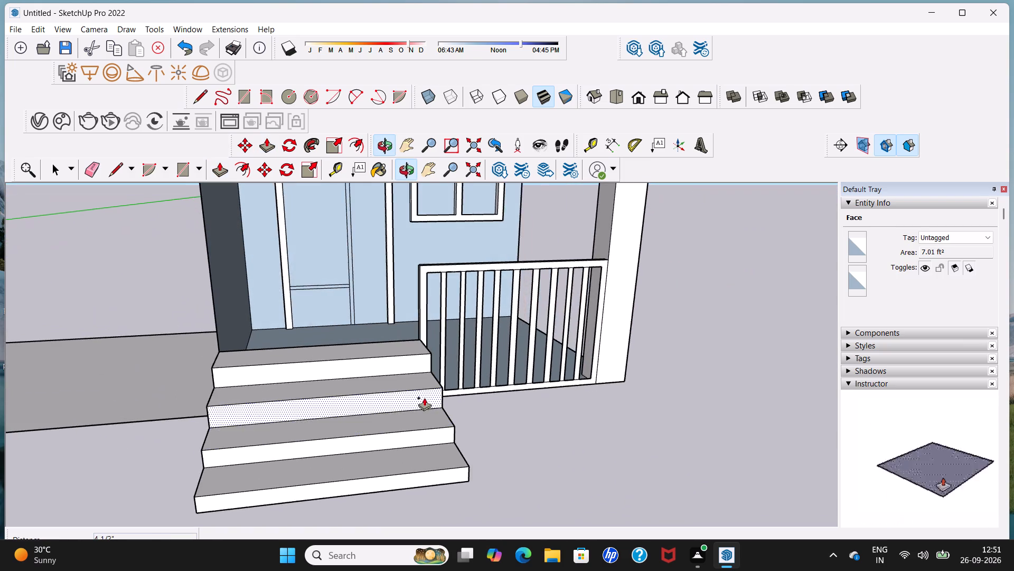
{"action": "scroll", "coordinate": [418, 391], "scroll_direction": "down", "scroll_amount": 5}
{"action": "key", "text": "space"}
Push/Pull the flat rectangle beside the porch up about 19' 11" into a tall block.
{"action": "scroll", "coordinate": [253, 375], "scroll_direction": "down", "scroll_amount": 4}
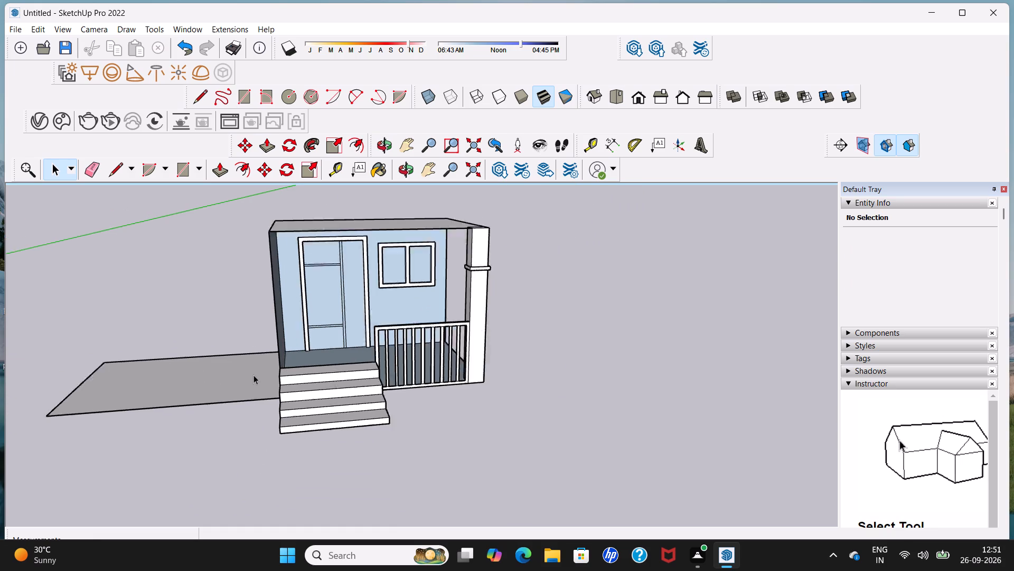
{"action": "scroll", "coordinate": [253, 375], "scroll_direction": "down", "scroll_amount": 4}
{"action": "left_click", "coordinate": [221, 171]}
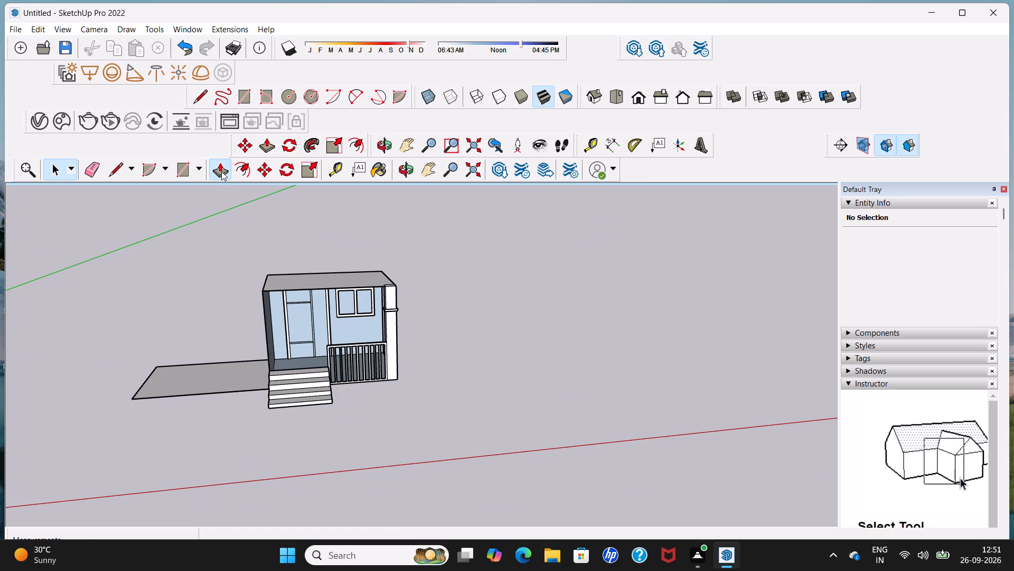
{"action": "left_click", "coordinate": [201, 374]}
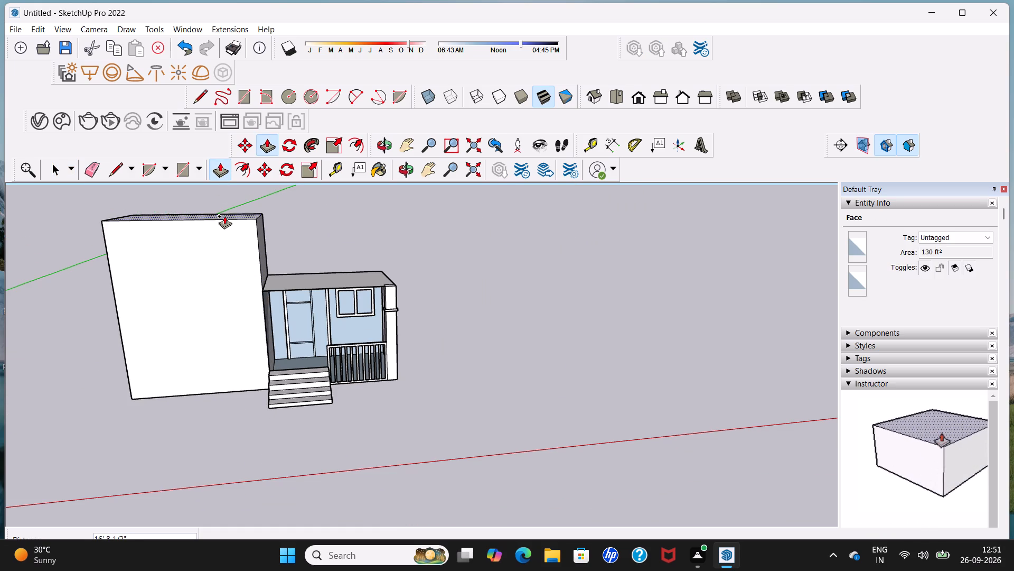
{"action": "scroll", "coordinate": [224, 216], "scroll_direction": "down", "scroll_amount": 7}
{"action": "middle_click_drag", "start_coordinate": [224, 216], "coordinate": [228, 270], "text": "shift"}
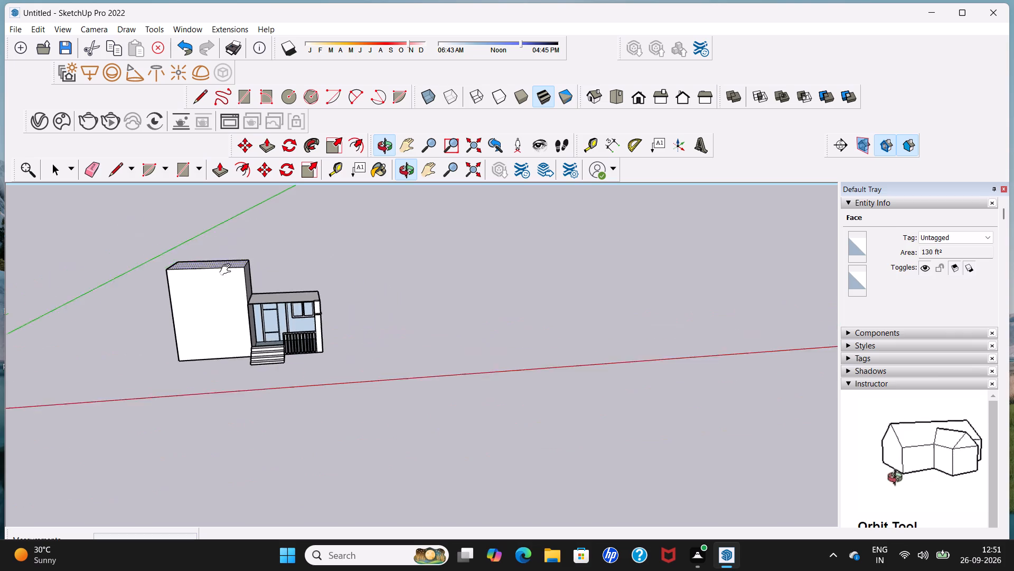
{"action": "middle_click_drag", "start_coordinate": [228, 270], "coordinate": [228, 302], "text": "shift"}
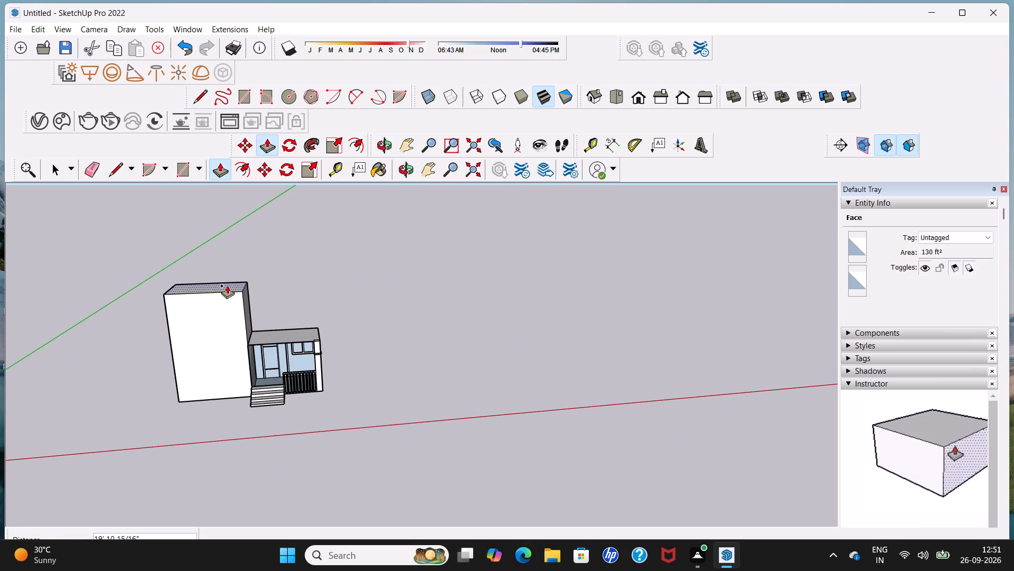
{"action": "left_click", "coordinate": [227, 285]}
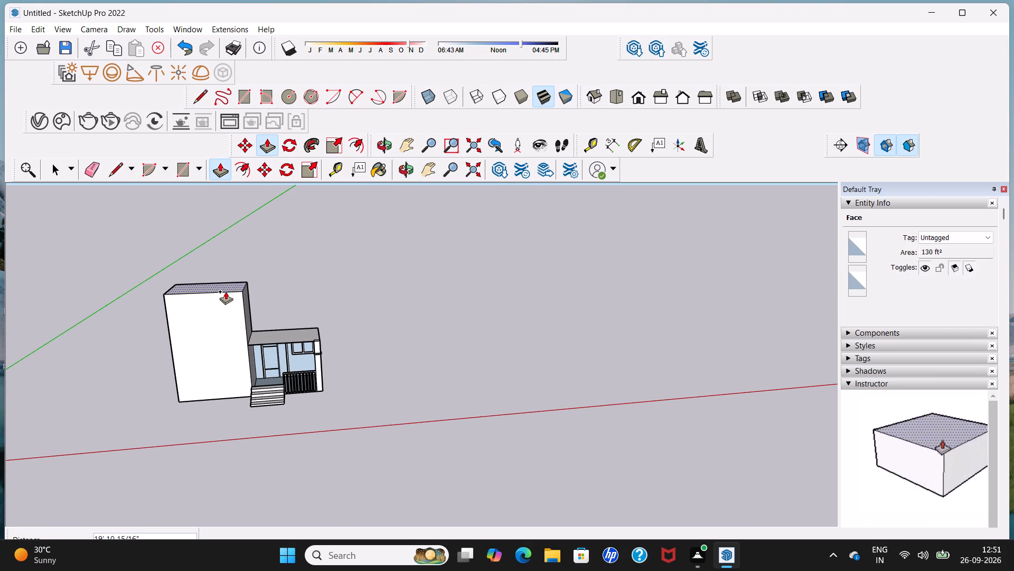
Push/Pull the tall block's outer side face, opposite the porch, outward by about 2' 4 1/4" to widen the block.
{"action": "key", "text": "space"}
{"action": "middle_click_drag", "start_coordinate": [198, 314], "coordinate": [308, 293]}
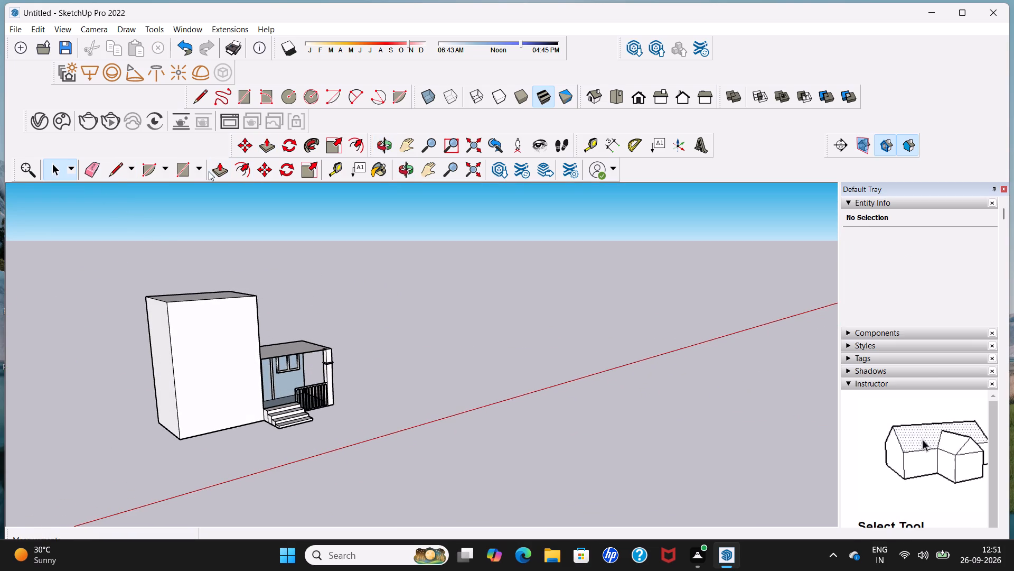
{"action": "left_click", "coordinate": [222, 173]}
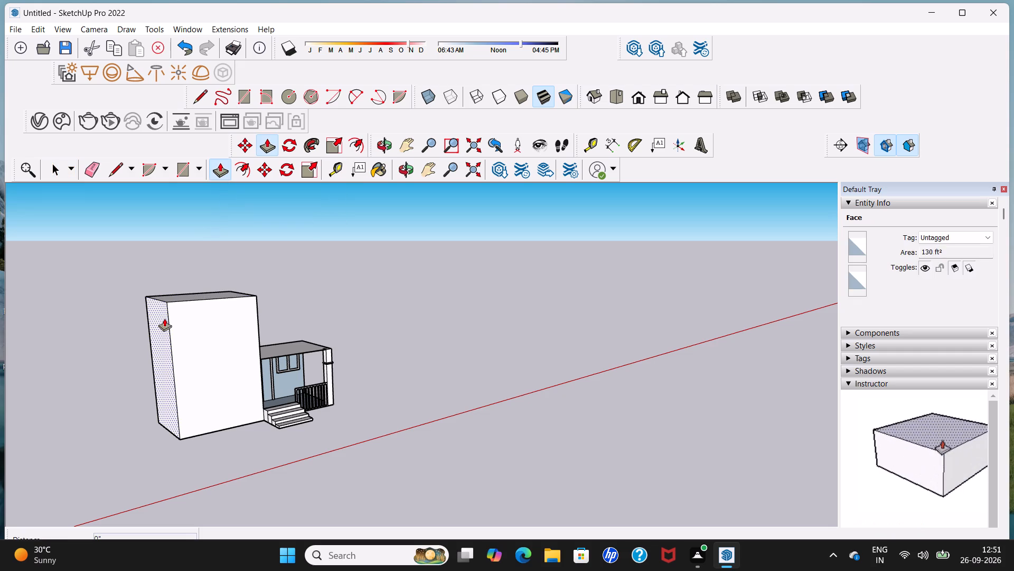
{"action": "left_click", "coordinate": [164, 318]}
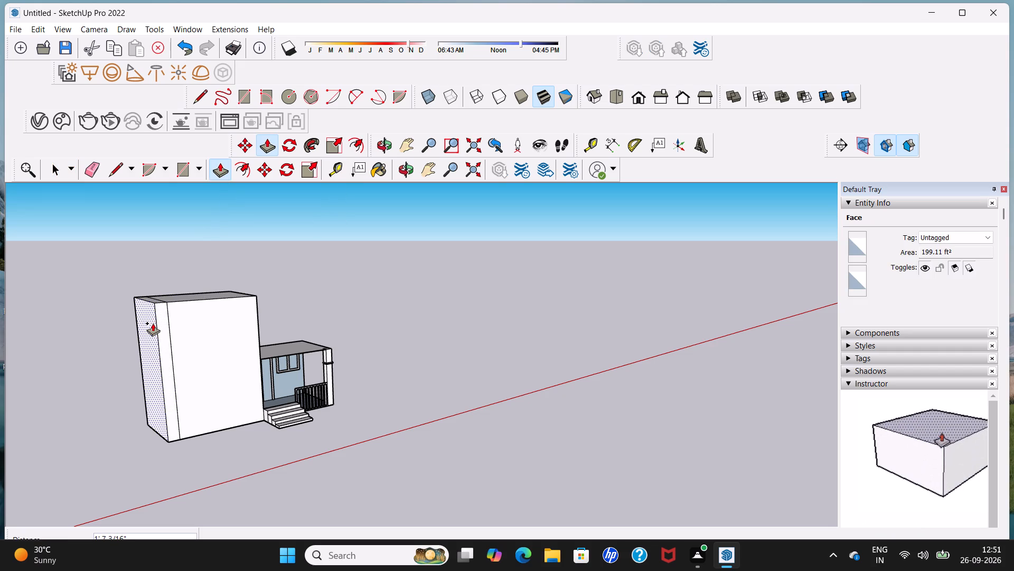
{"action": "left_click", "coordinate": [147, 324]}
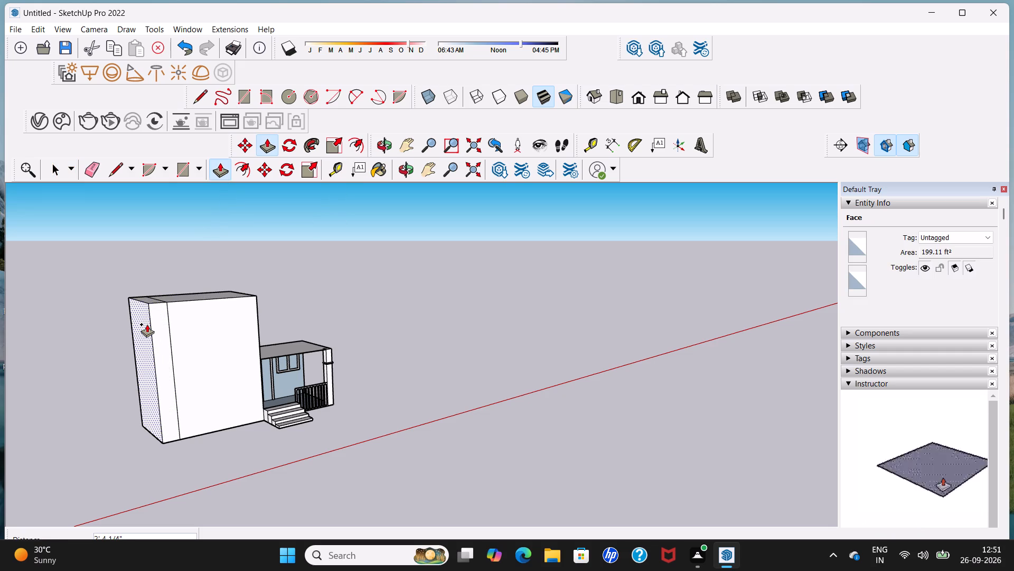
{"action": "key", "text": "space"}
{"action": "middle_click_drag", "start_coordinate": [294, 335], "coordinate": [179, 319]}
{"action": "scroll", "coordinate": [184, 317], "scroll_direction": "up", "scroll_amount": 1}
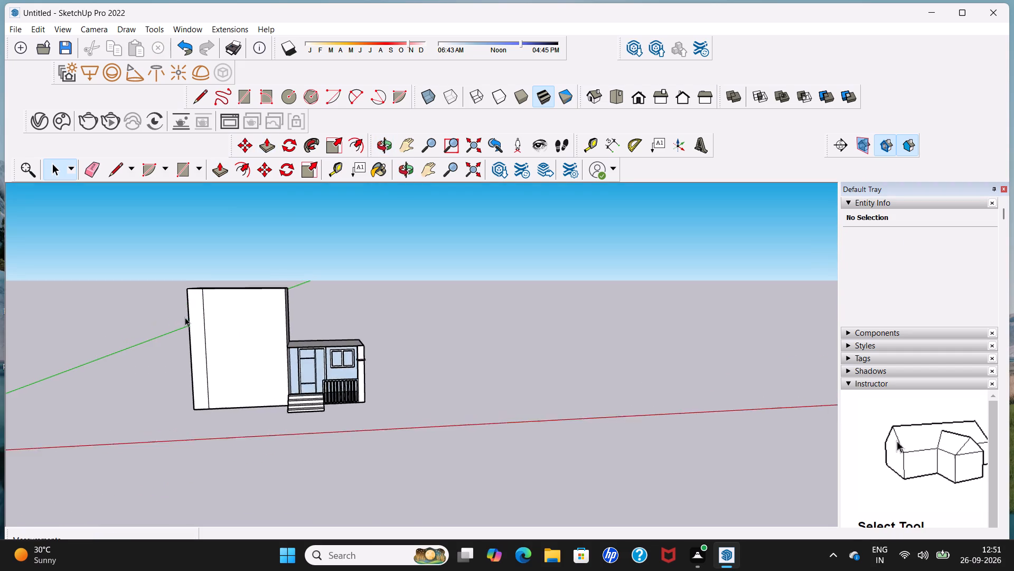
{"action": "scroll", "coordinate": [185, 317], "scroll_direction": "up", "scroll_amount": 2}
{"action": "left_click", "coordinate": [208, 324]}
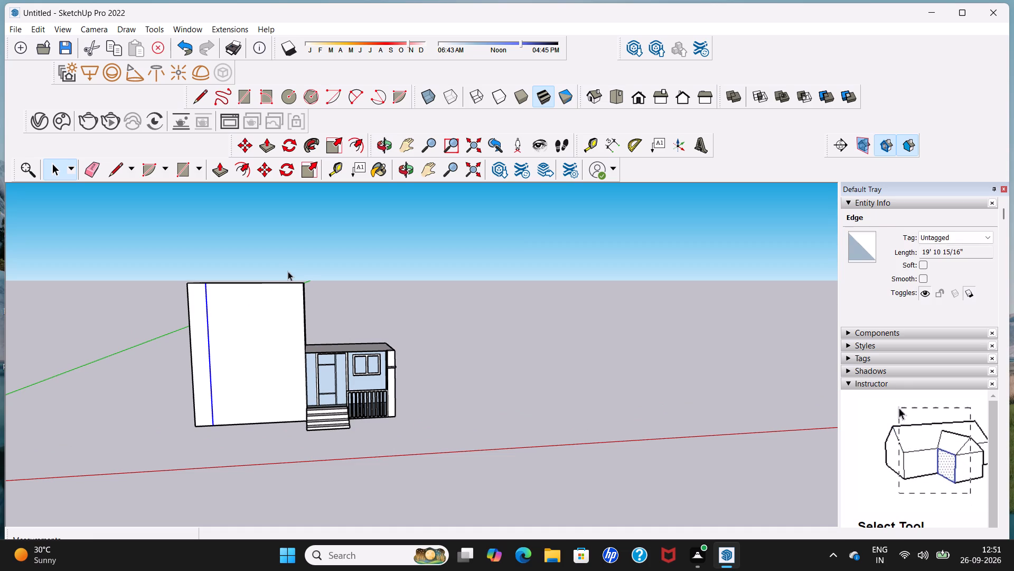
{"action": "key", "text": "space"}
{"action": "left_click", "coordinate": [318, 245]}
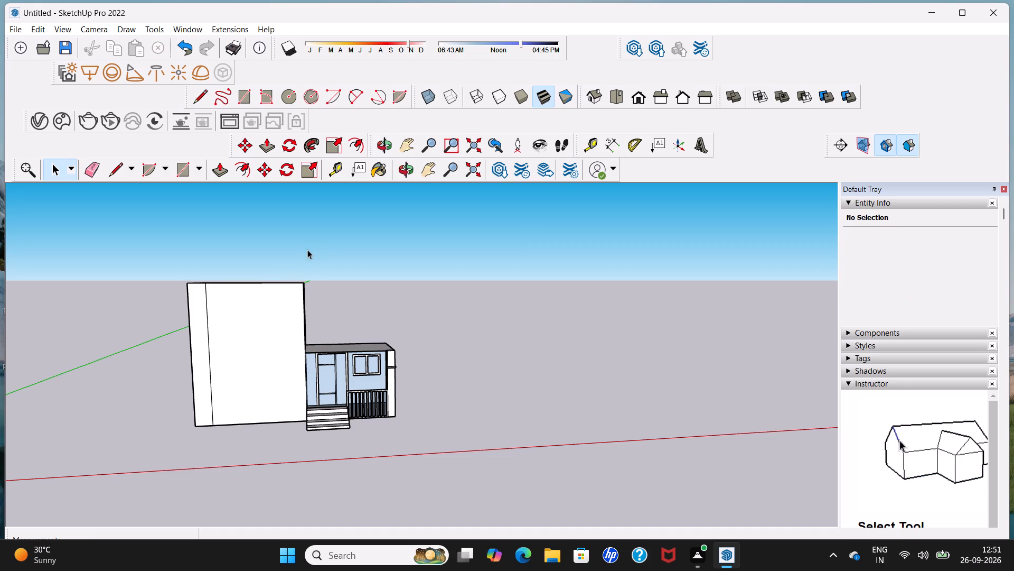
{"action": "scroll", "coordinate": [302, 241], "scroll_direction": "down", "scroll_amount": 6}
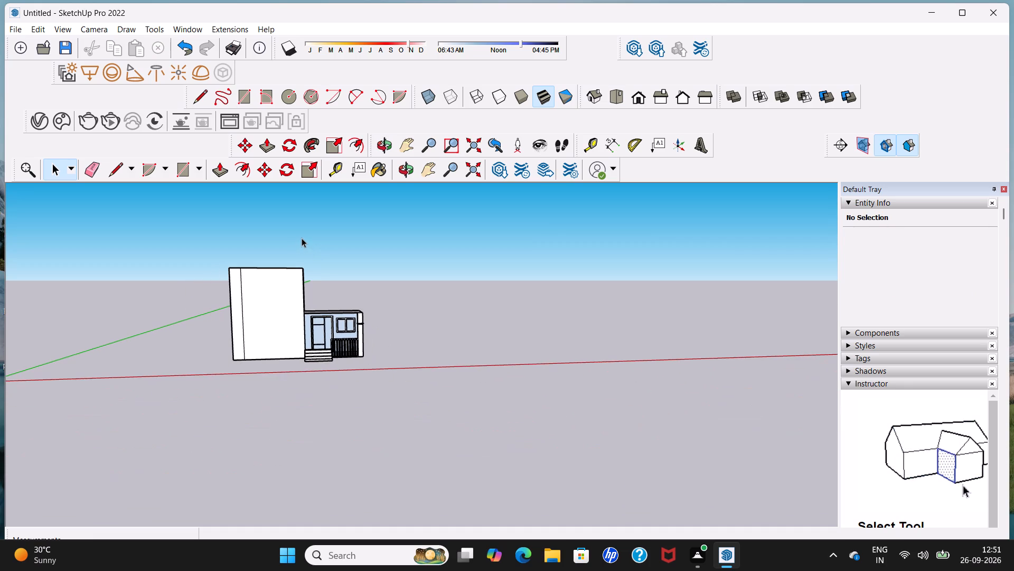
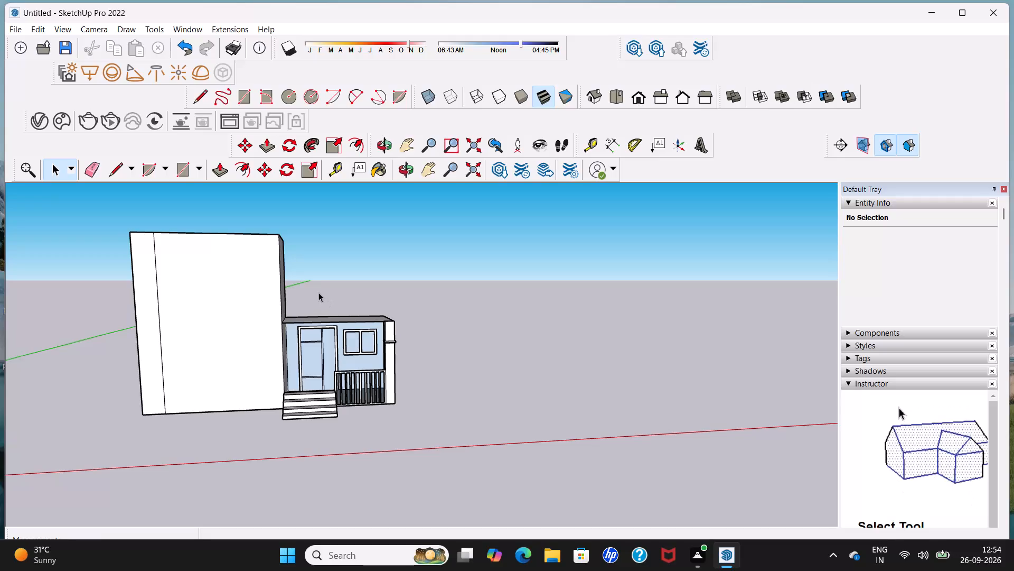
Draw an L-shaped outline on the tall block's front face: about 10' 10" down from the top edge, then about 7' 5 1/2" across to the dividing line.
{"action": "middle_click_drag", "start_coordinate": [318, 288], "coordinate": [458, 270], "text": "shift"}
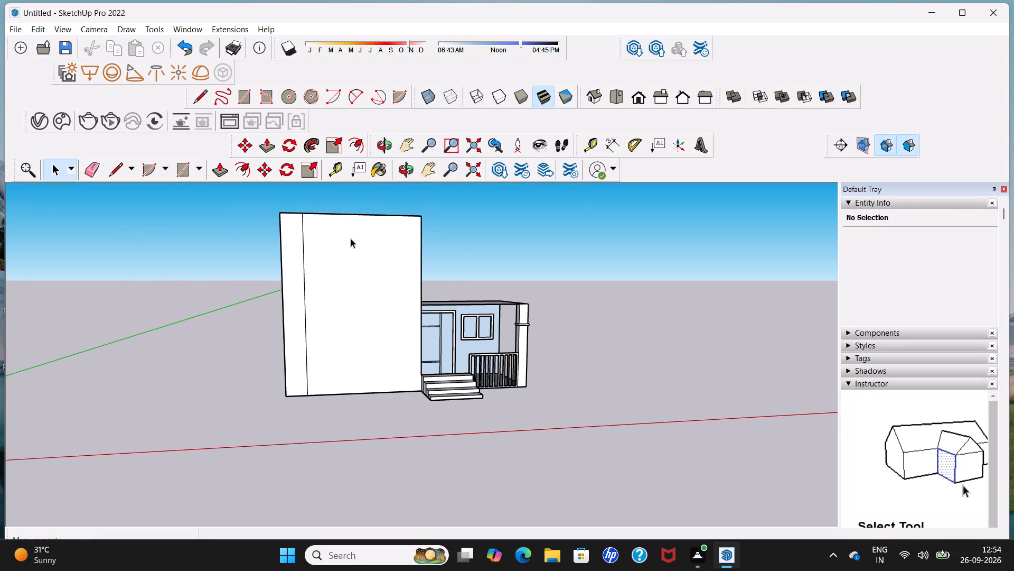
{"action": "left_click", "coordinate": [194, 97]}
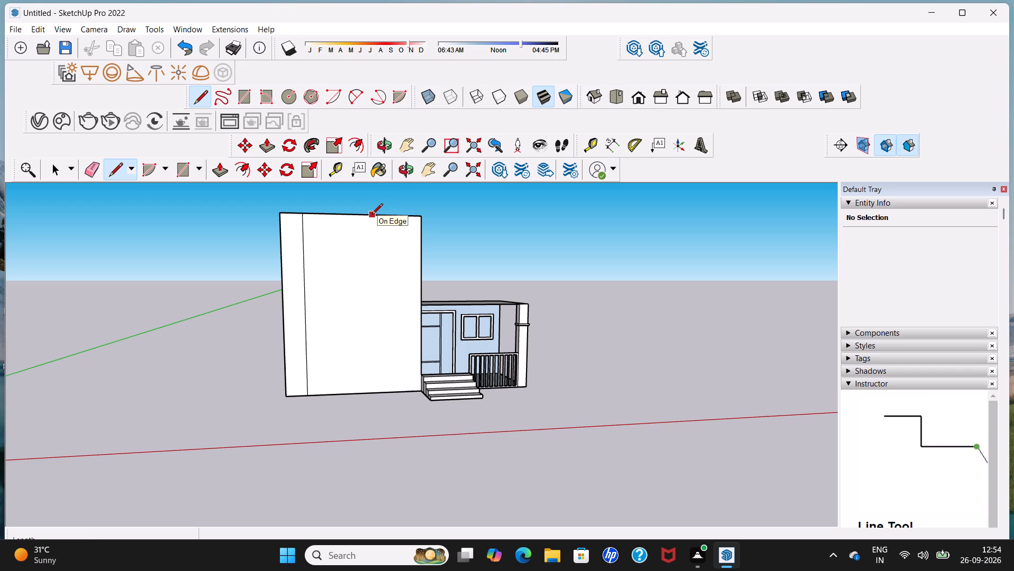
{"action": "left_click", "coordinate": [372, 215]}
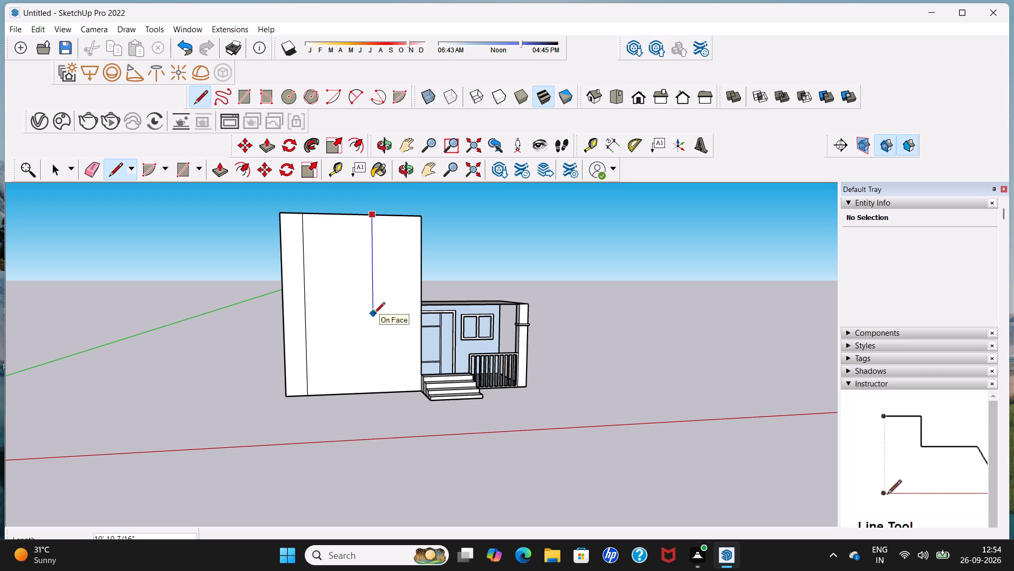
{"action": "left_click", "coordinate": [374, 314]}
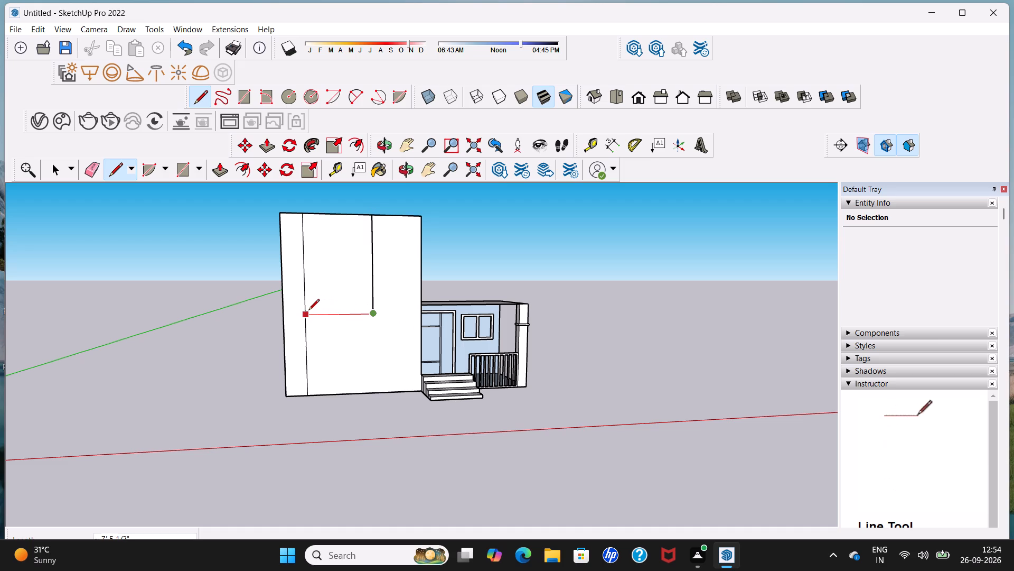
{"action": "left_click", "coordinate": [308, 311]}
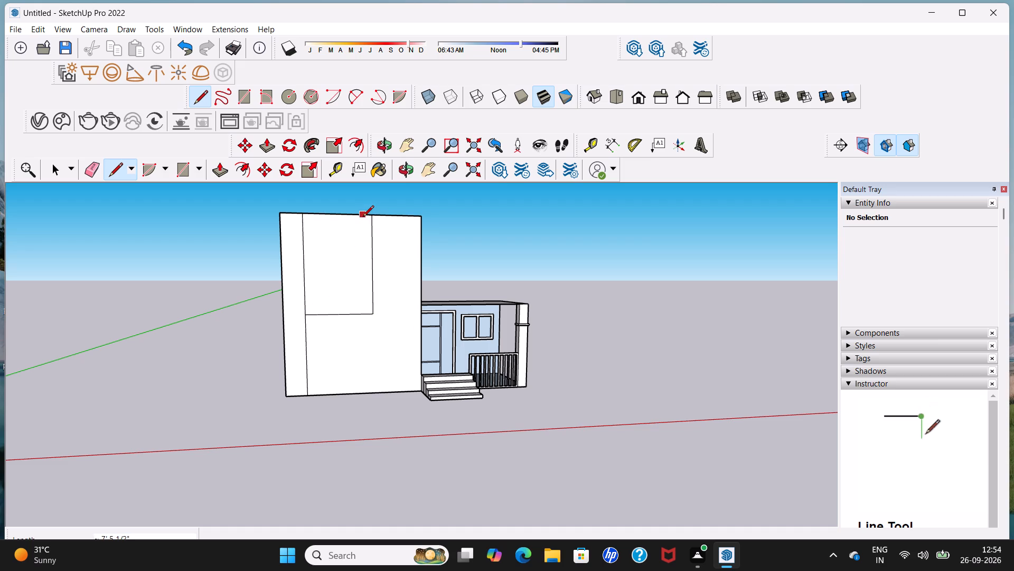
Draw a second L-shaped outline inside the first, about 10' 1/4" down from the top edge and about 6' 5 7/16" across to the dividing line.
{"action": "scroll", "coordinate": [365, 218], "scroll_direction": "up", "scroll_amount": 6}
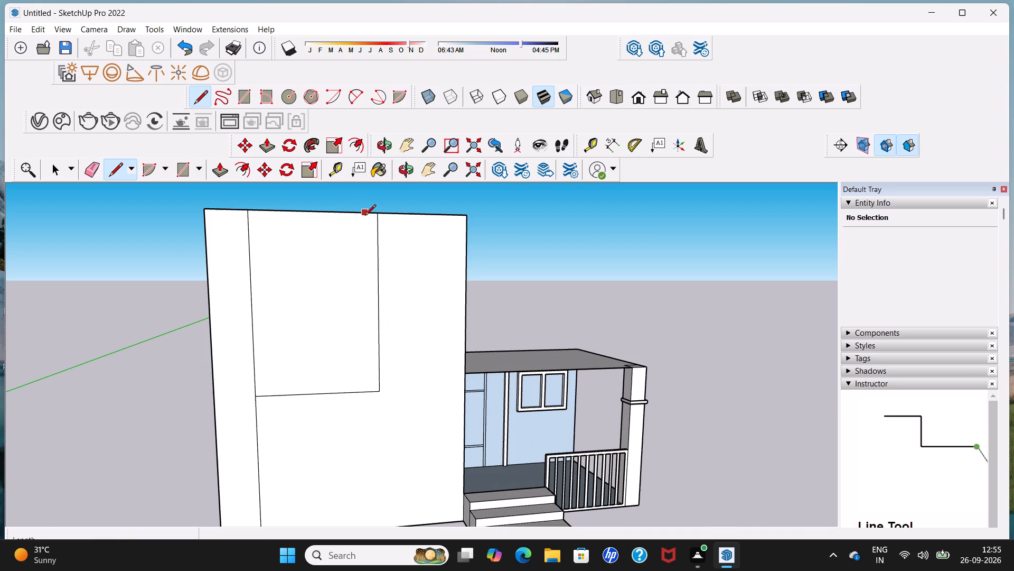
{"action": "left_click", "coordinate": [361, 215]}
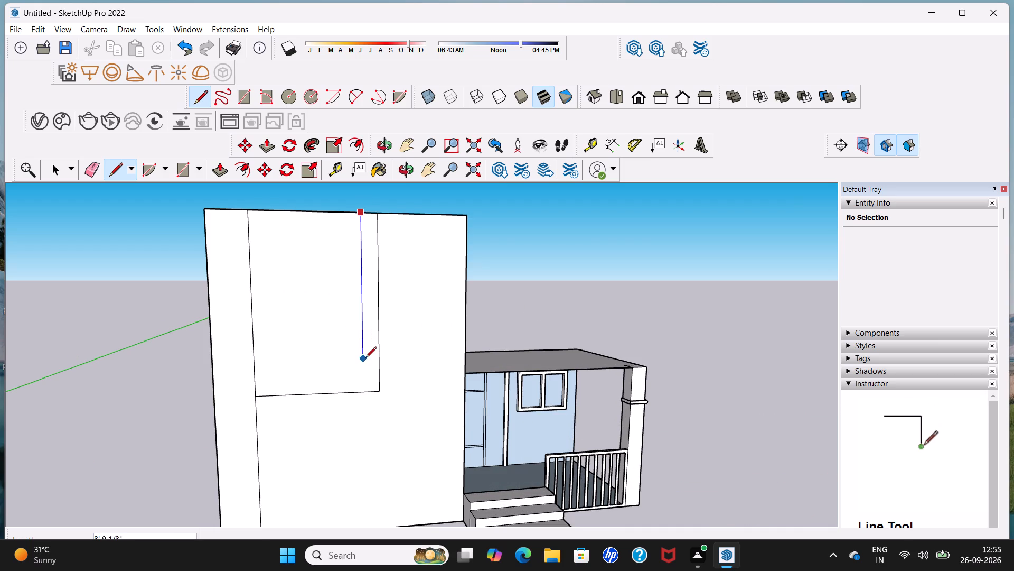
{"action": "left_click", "coordinate": [365, 379]}
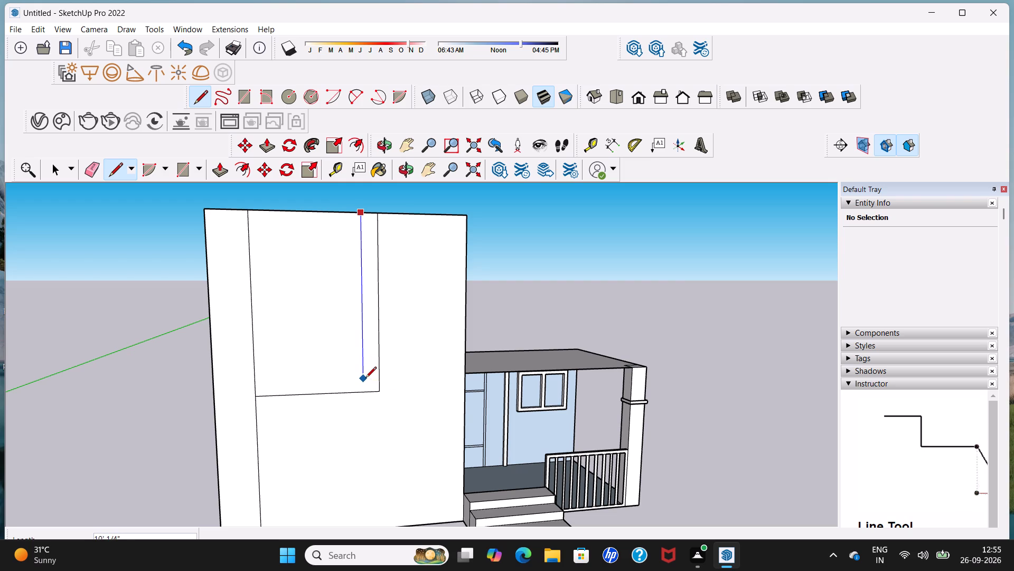
{"action": "left_click", "coordinate": [257, 383]}
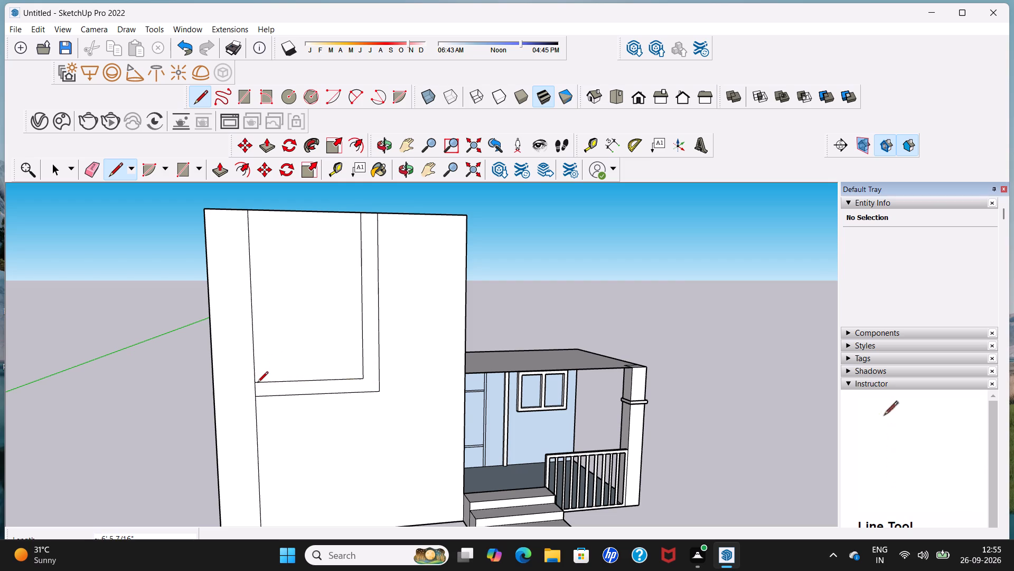
Draw a smaller panel in the inner outline's lower corner, about 4' 6" across from the dividing line and 6' 3 5/8" down to the outline.
{"action": "scroll", "coordinate": [262, 378], "scroll_direction": "down", "scroll_amount": 2}
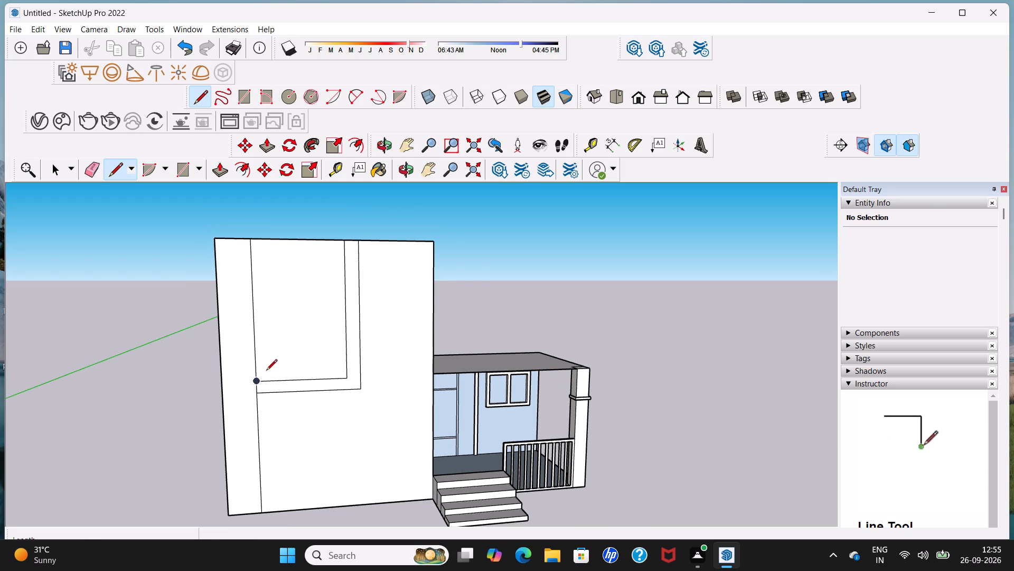
{"action": "left_click", "coordinate": [253, 293]}
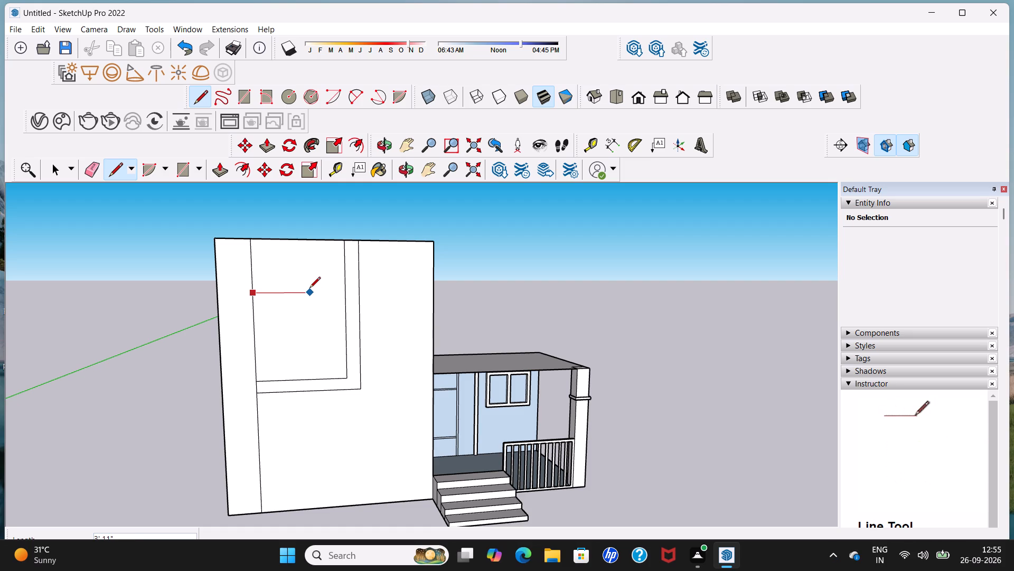
{"action": "middle_click_drag", "start_coordinate": [309, 289], "coordinate": [359, 248], "text": "shift"}
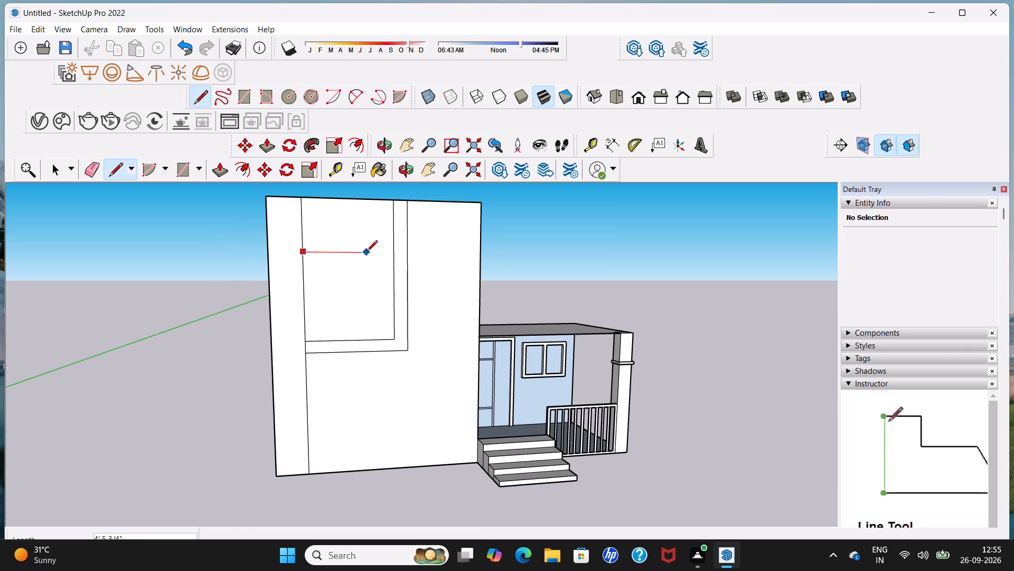
{"action": "left_click", "coordinate": [369, 252]}
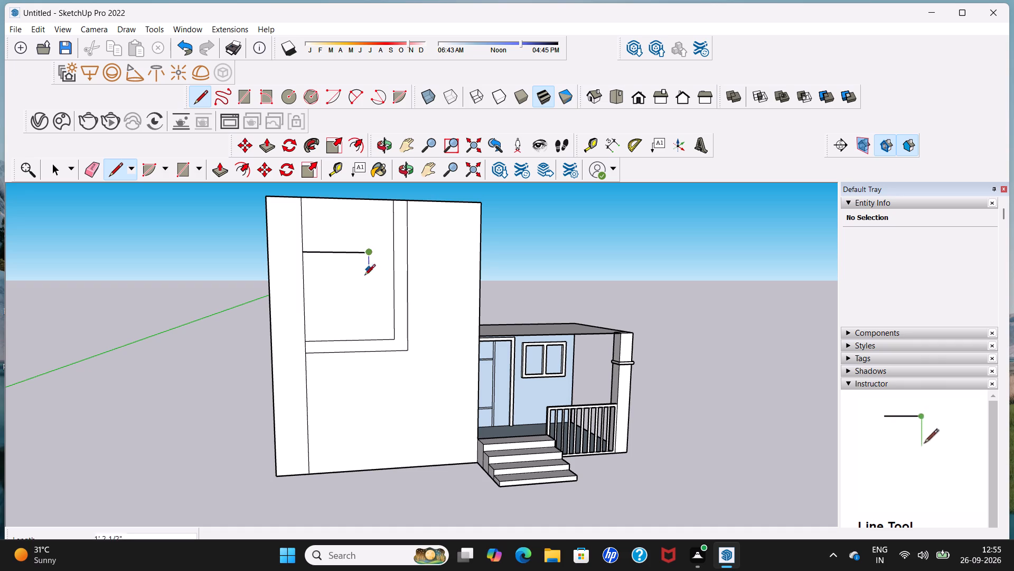
{"action": "left_click", "coordinate": [372, 334]}
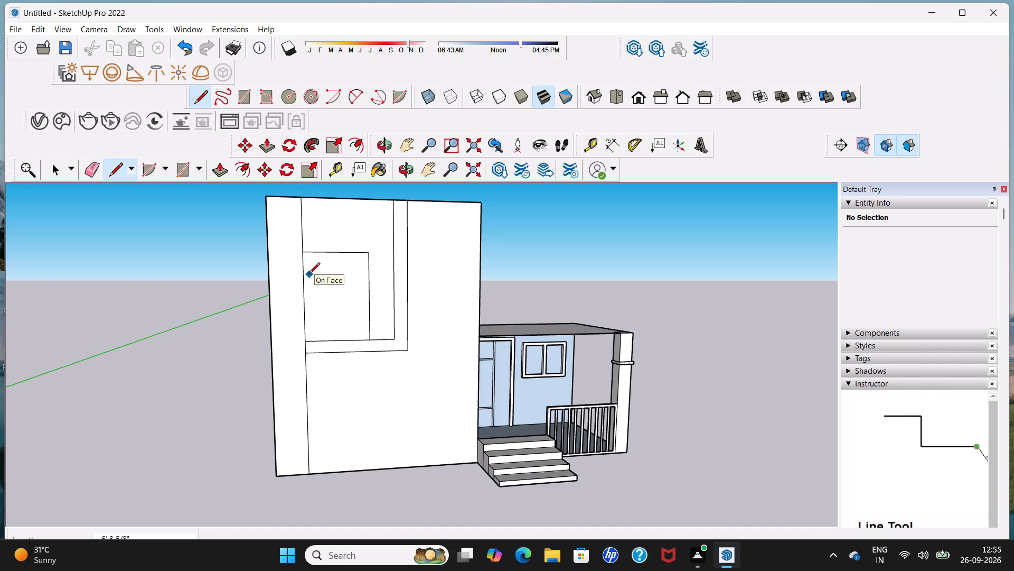
{"action": "key", "text": "space"}
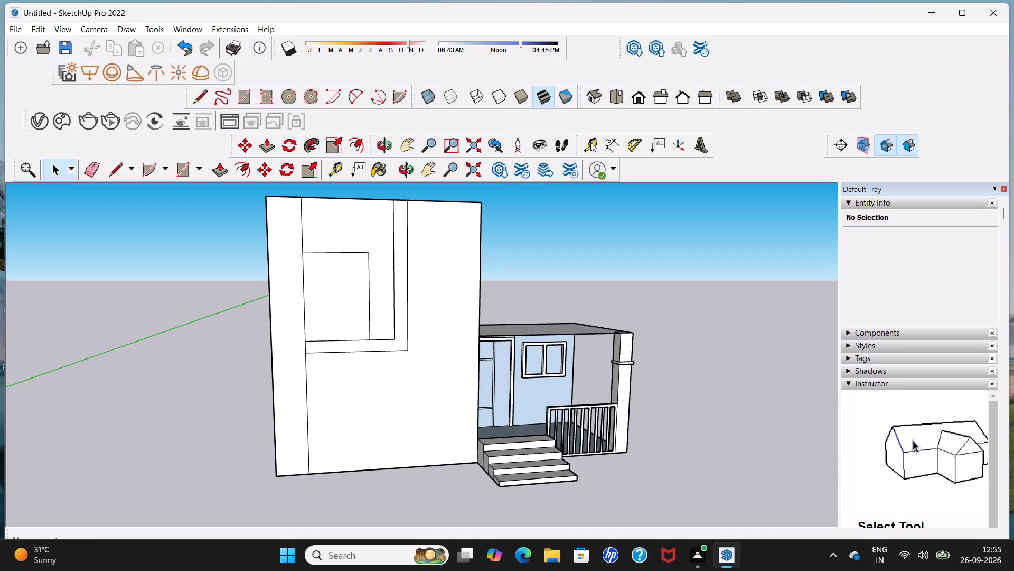
Place vertical guides about 1' 5/8" from the dividing line and 2' 6" farther, plus a horizontal guide about 1' 10 9/16" above the small panel's base.
{"action": "left_click", "coordinate": [590, 144]}
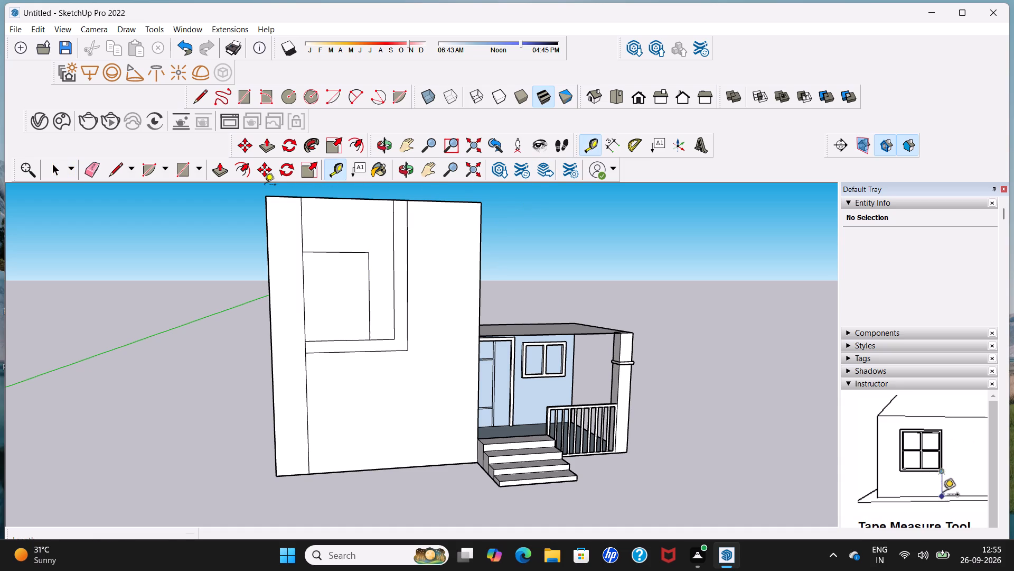
{"action": "left_click", "coordinate": [305, 275]}
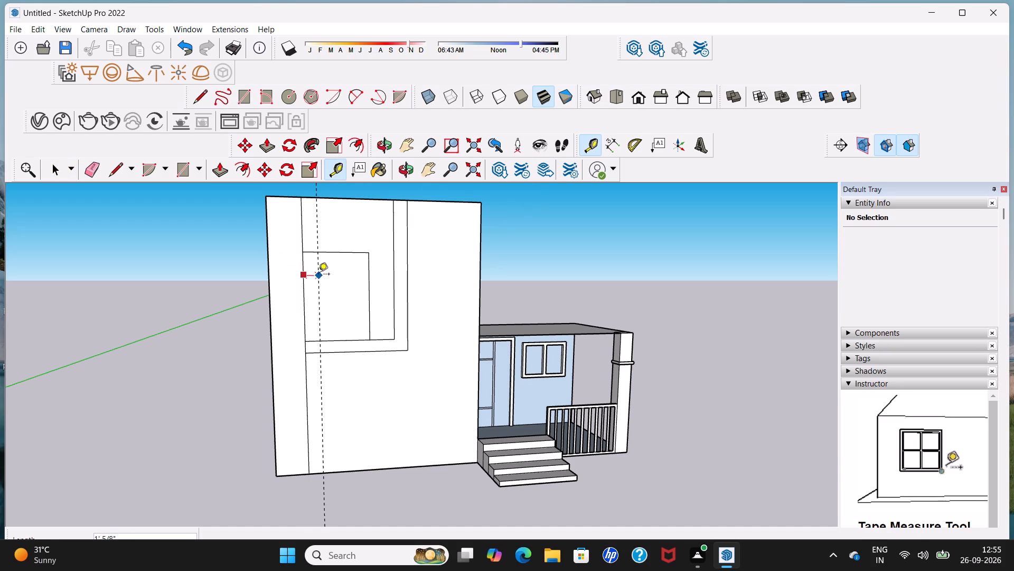
{"action": "double_click", "coordinate": [318, 275]}
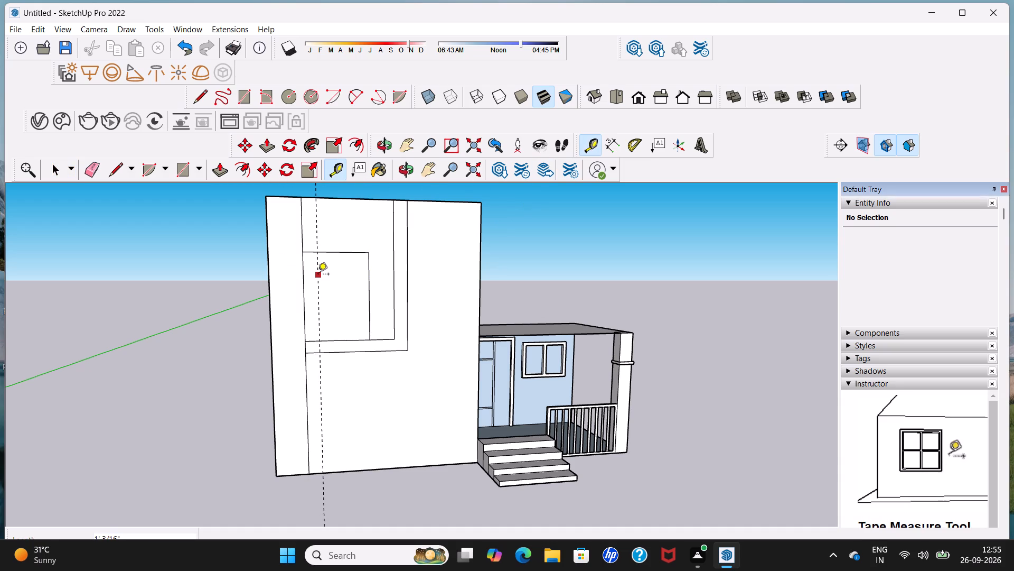
{"action": "left_click", "coordinate": [353, 273]}
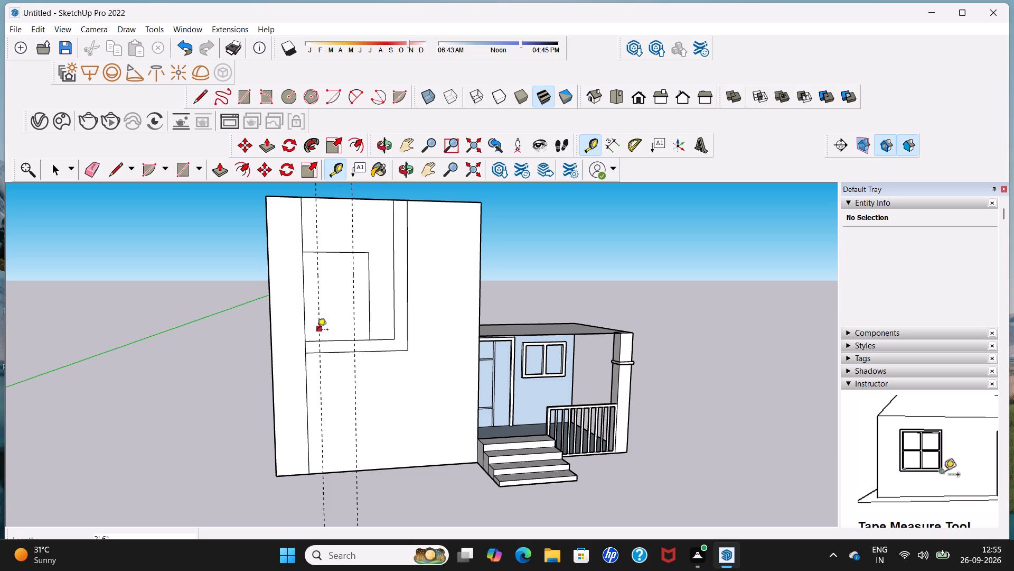
{"action": "left_click", "coordinate": [346, 342]}
{"action": "left_click", "coordinate": [350, 315]}
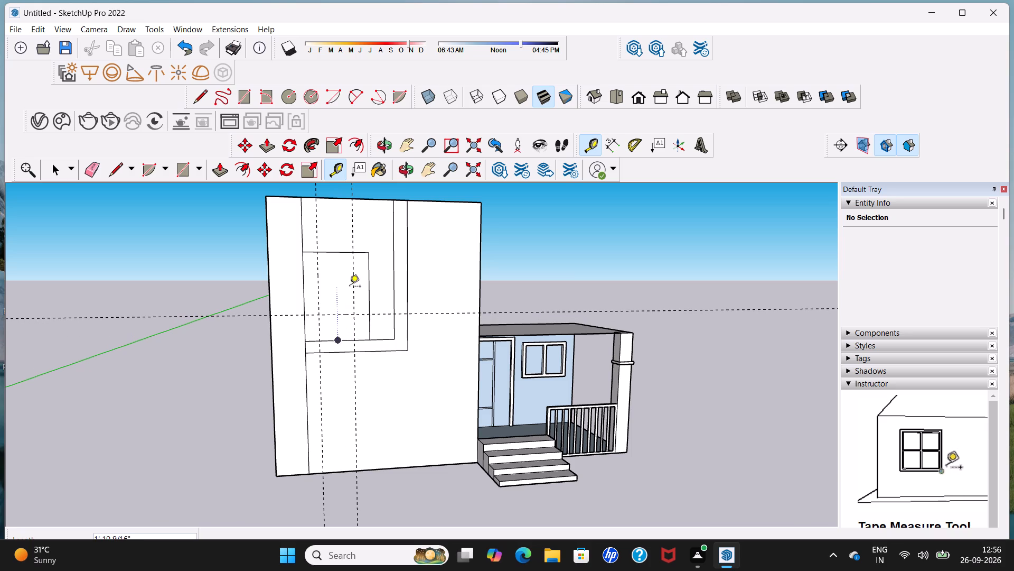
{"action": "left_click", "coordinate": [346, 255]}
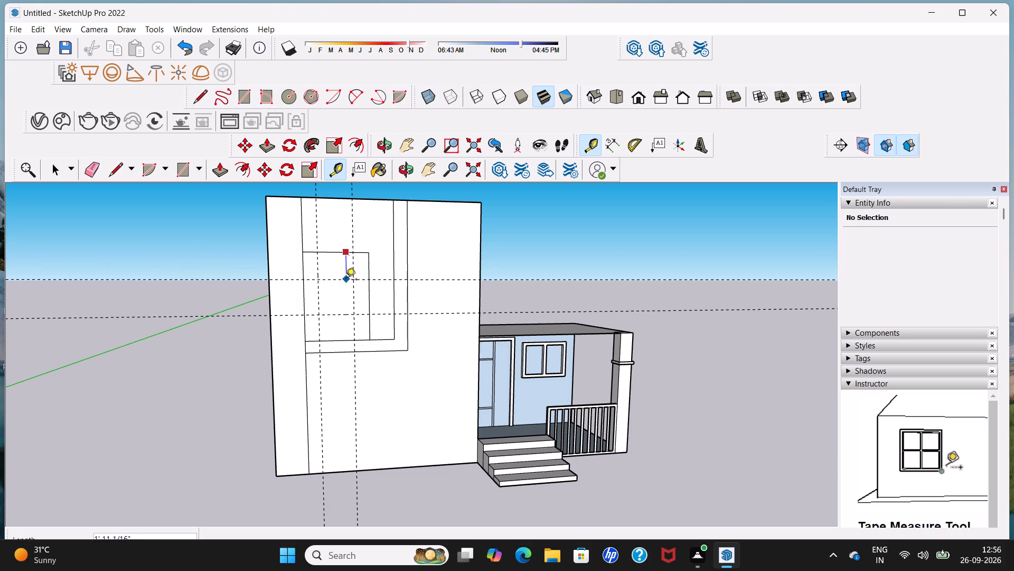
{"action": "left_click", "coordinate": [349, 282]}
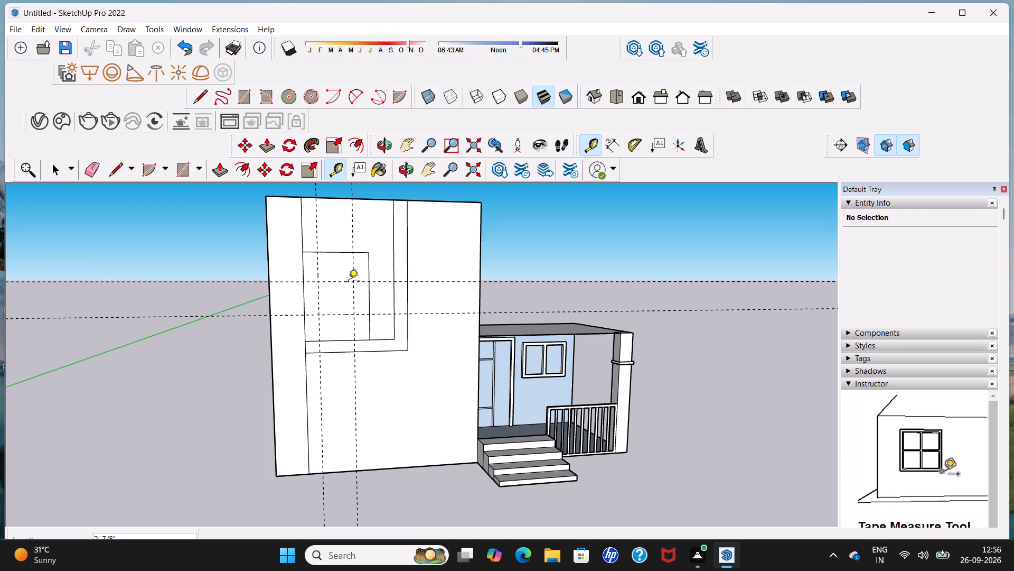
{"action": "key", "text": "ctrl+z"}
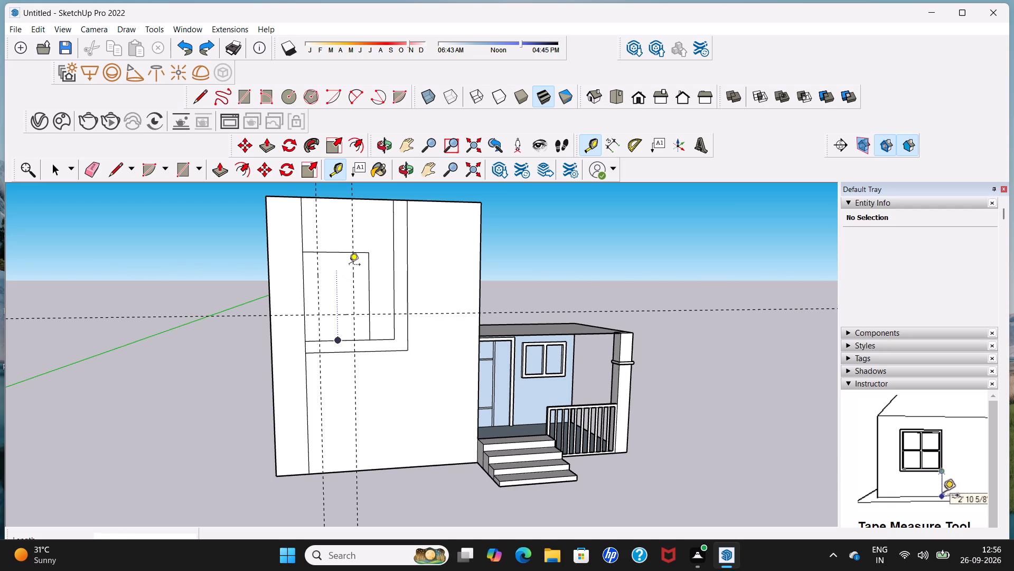
Place a horizontal guide below the small panel's top edge to mark the upper limit of the inner opening.
{"action": "left_click", "coordinate": [348, 252]}
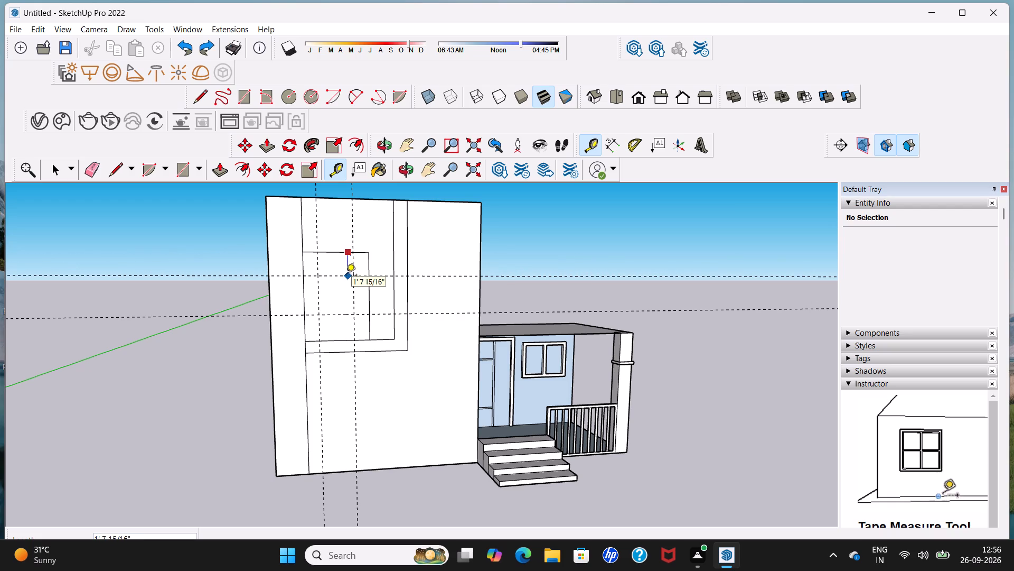
{"action": "left_click", "coordinate": [346, 273]}
{"action": "key", "text": "space"}
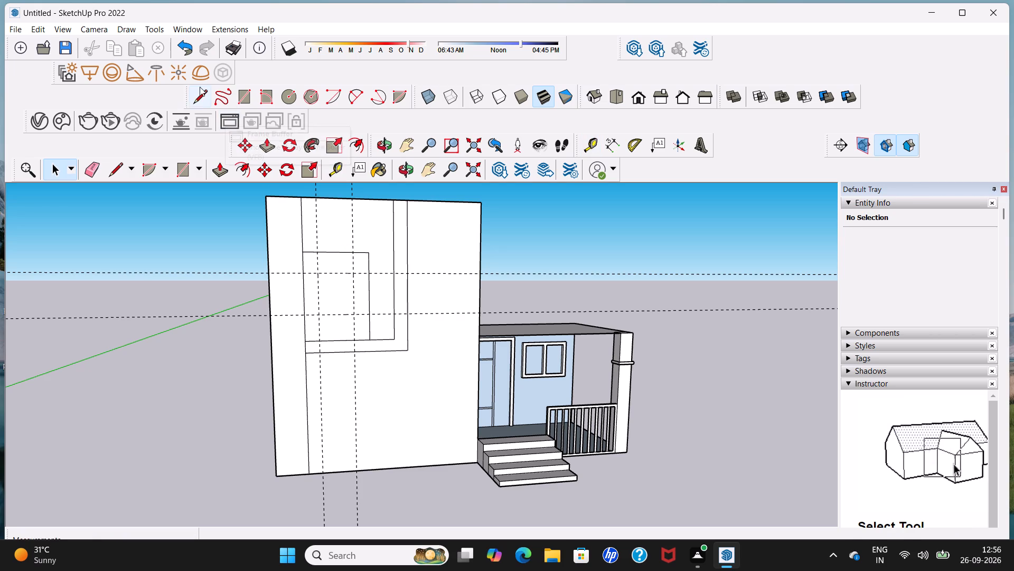
Outline a 2' 6" by about 2' 11 3/8" rectangle inside the small panel with lines through the four guide intersections.
{"action": "left_click", "coordinate": [199, 102]}
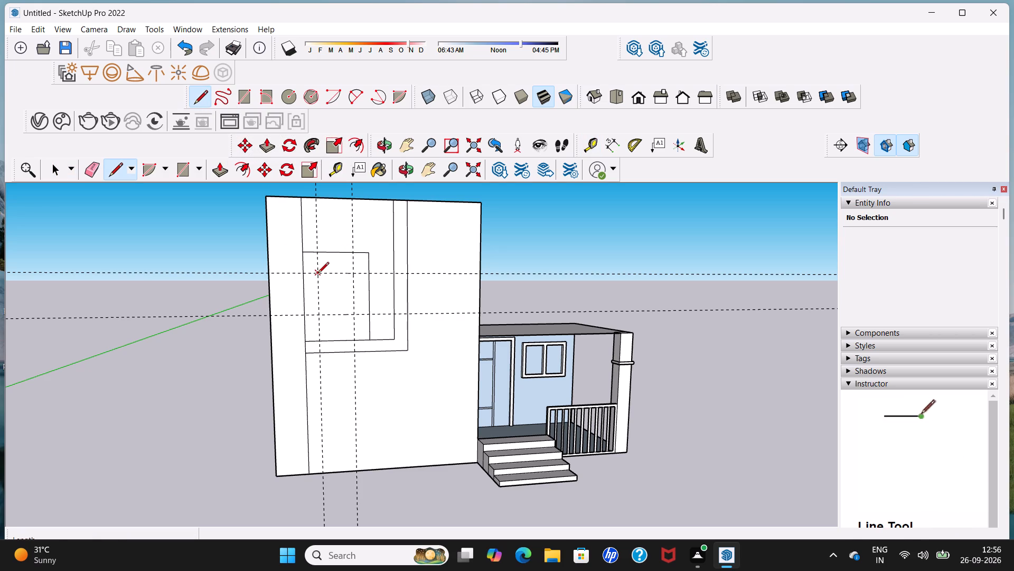
{"action": "left_click", "coordinate": [318, 274]}
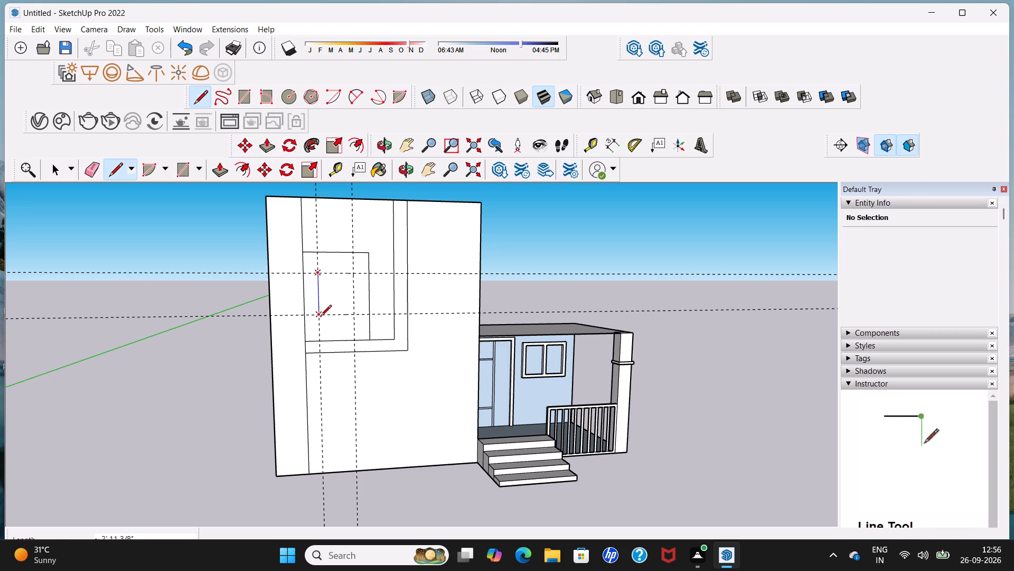
{"action": "left_click", "coordinate": [321, 317]}
{"action": "left_click", "coordinate": [356, 316]}
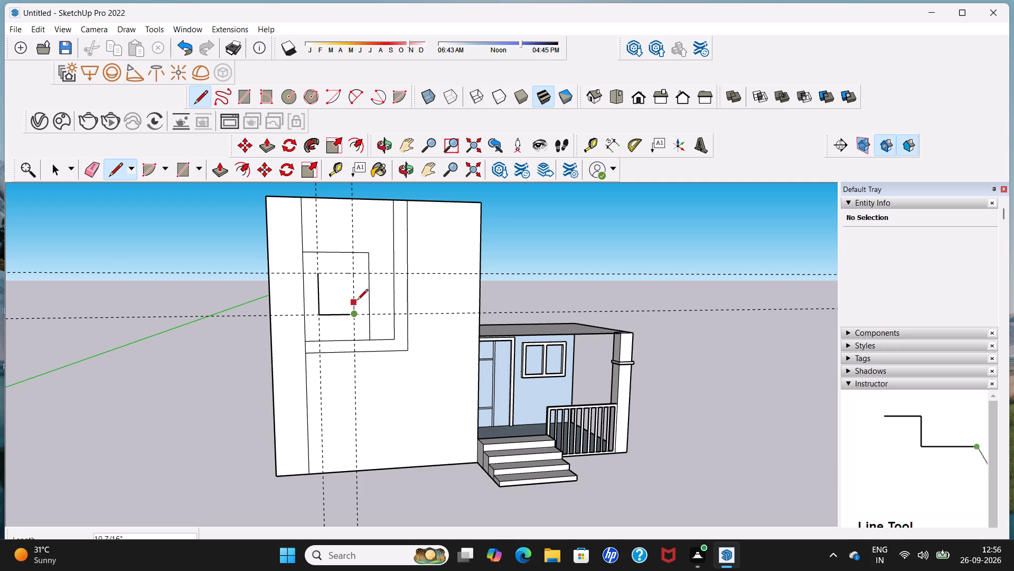
{"action": "left_click", "coordinate": [355, 273]}
{"action": "left_click", "coordinate": [321, 273]}
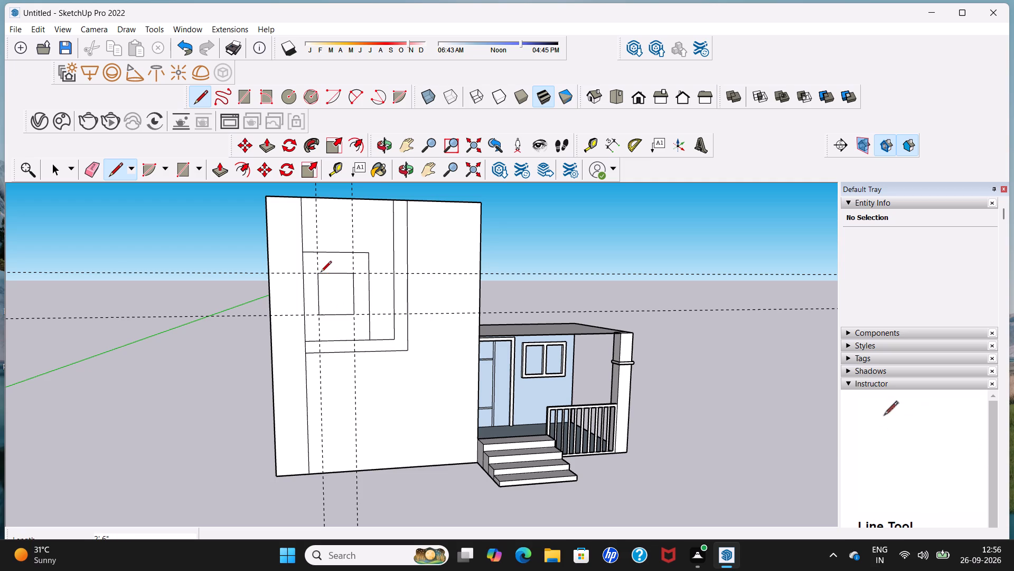
{"action": "key", "text": "space"}
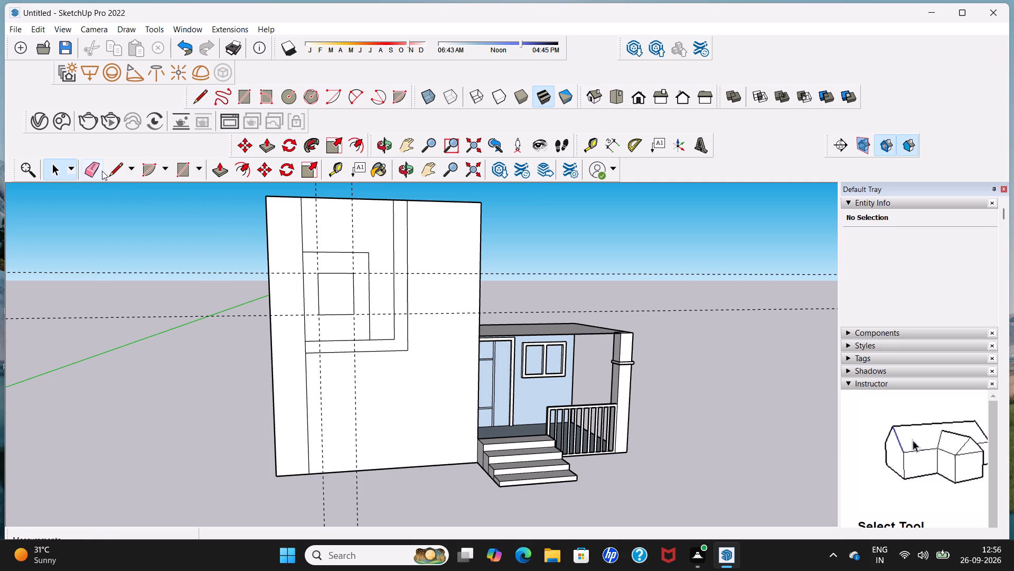
Erase the two horizontal and two vertical guides around the new rectangle.
{"action": "left_click", "coordinate": [102, 171]}
{"action": "left_click_drag", "start_coordinate": [217, 260], "coordinate": [217, 311]}
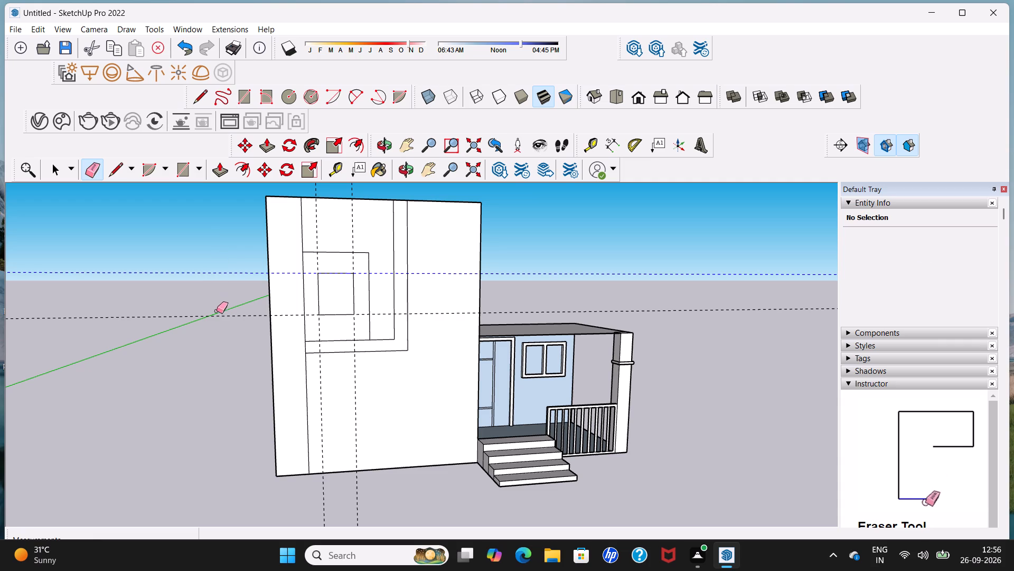
{"action": "left_click_drag", "start_coordinate": [217, 311], "coordinate": [216, 335]}
{"action": "scroll", "coordinate": [216, 335], "scroll_direction": "down", "scroll_amount": 5}
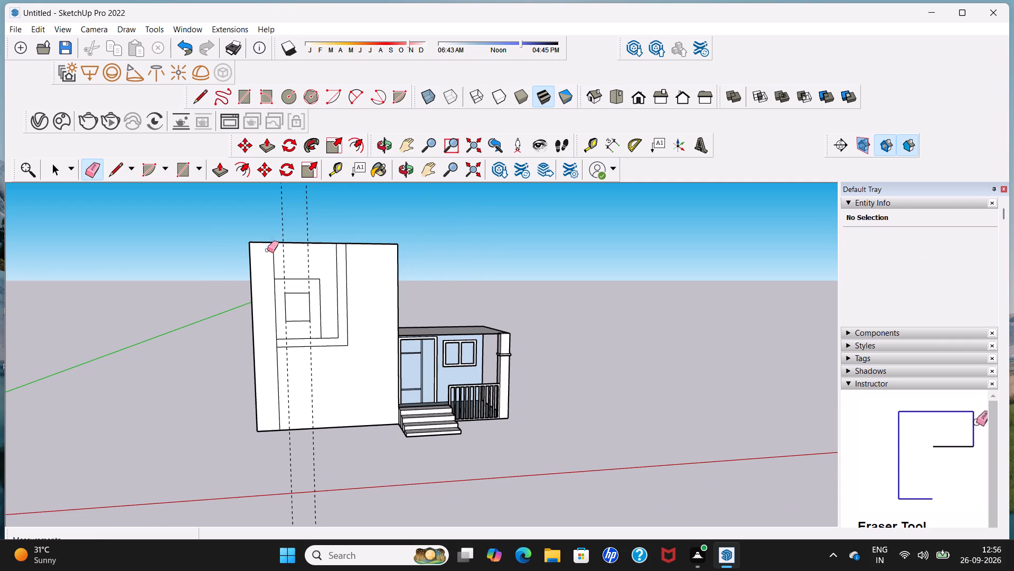
{"action": "left_click_drag", "start_coordinate": [277, 217], "coordinate": [322, 215]}
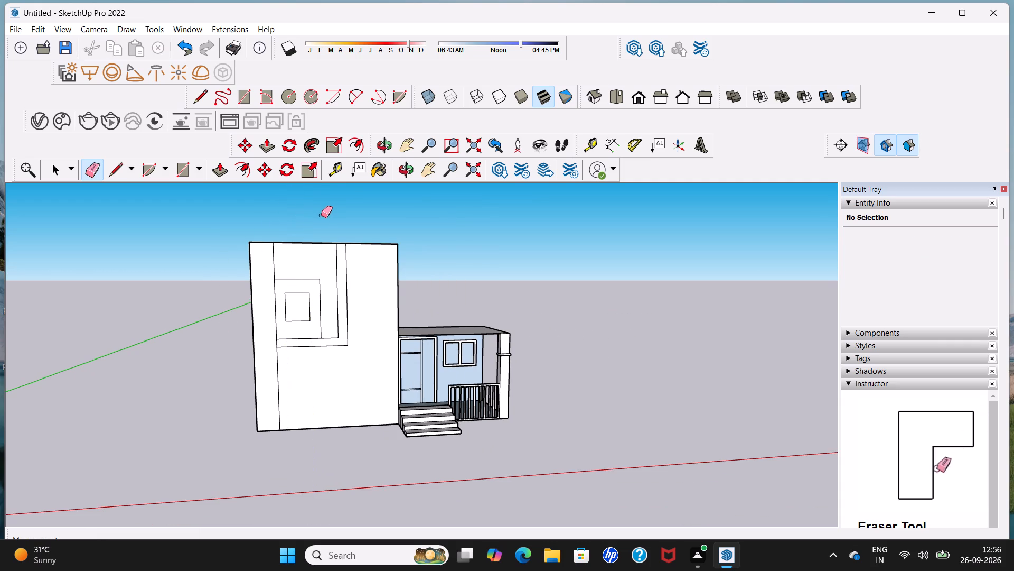
{"action": "key", "text": "space"}
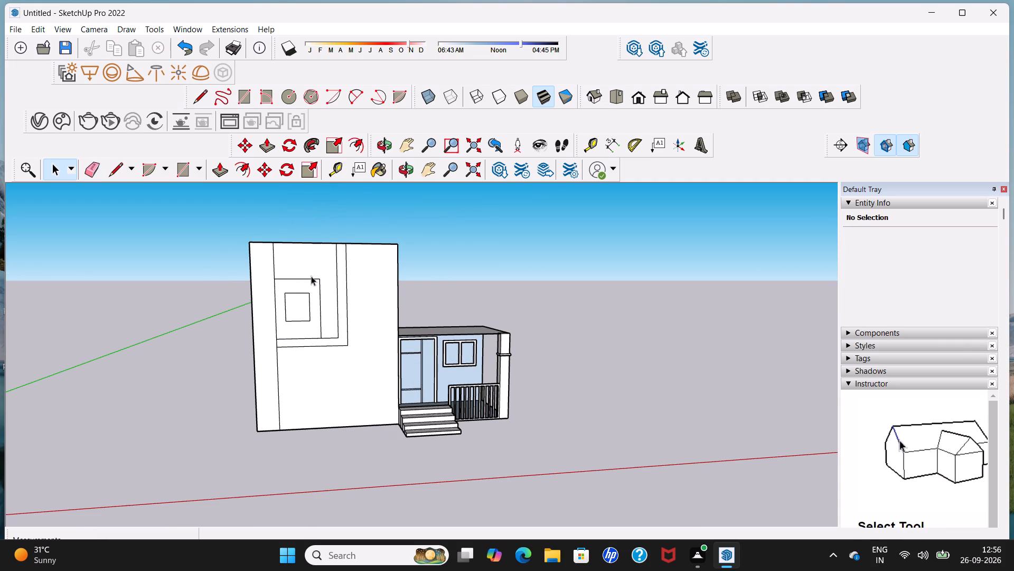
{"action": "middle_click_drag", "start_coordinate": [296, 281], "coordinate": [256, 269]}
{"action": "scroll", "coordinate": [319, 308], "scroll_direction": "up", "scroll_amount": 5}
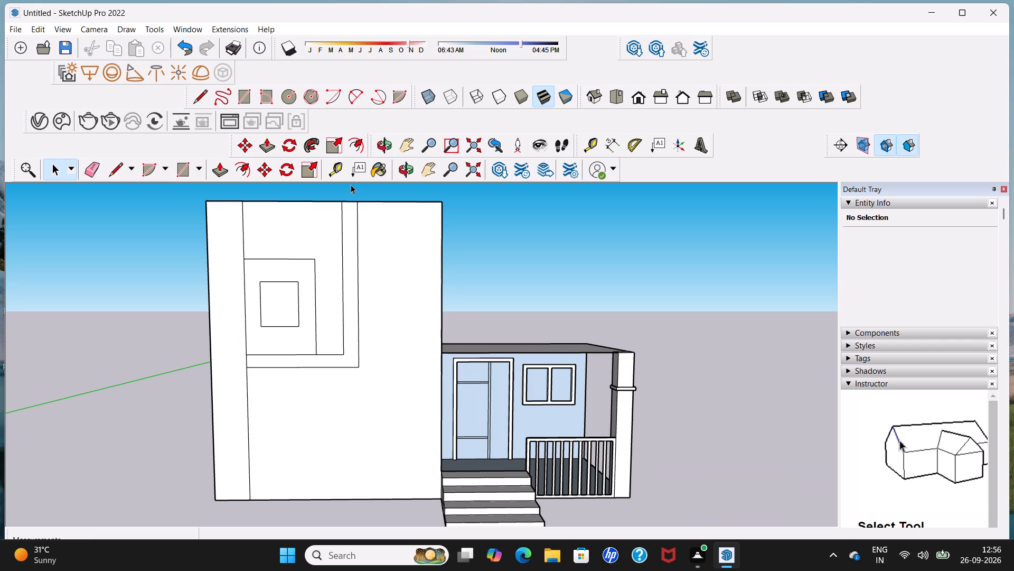
Offset the small inner window rectangle outward by about 5 1/2" to form a frame outline around it.
{"action": "left_click", "coordinate": [360, 148]}
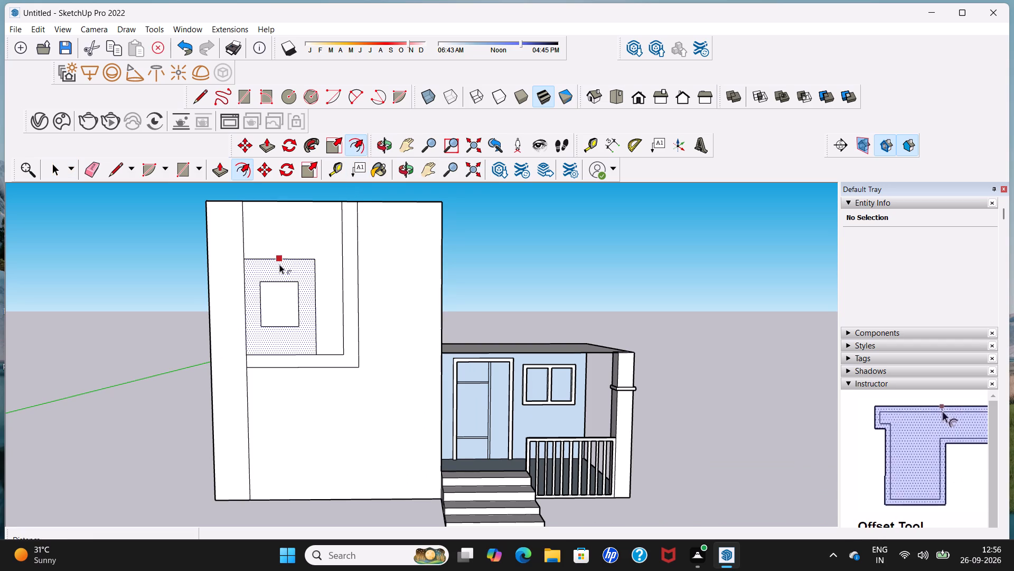
{"action": "scroll", "coordinate": [279, 292], "scroll_direction": "up", "scroll_amount": 1}
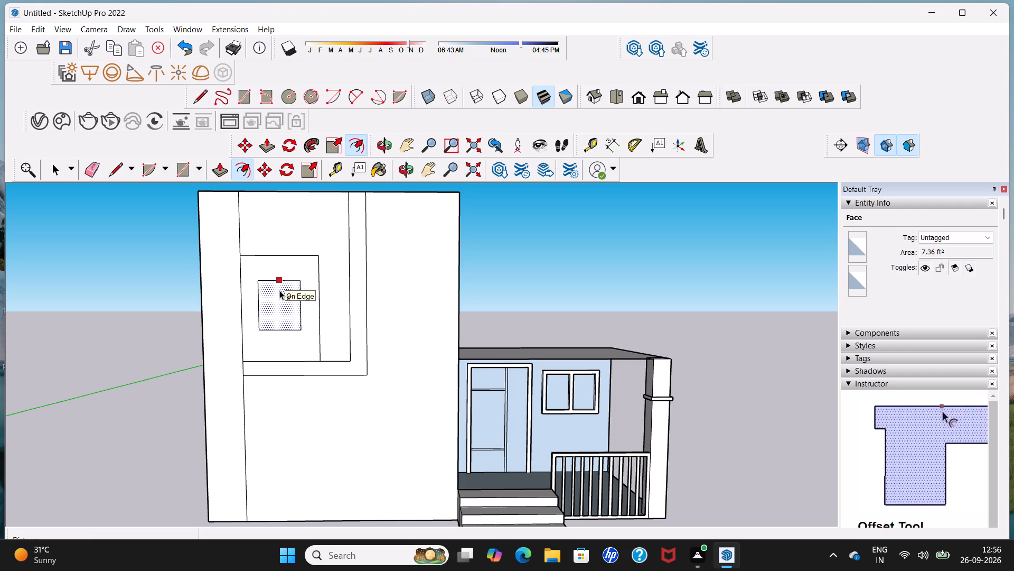
{"action": "left_click", "coordinate": [279, 290]}
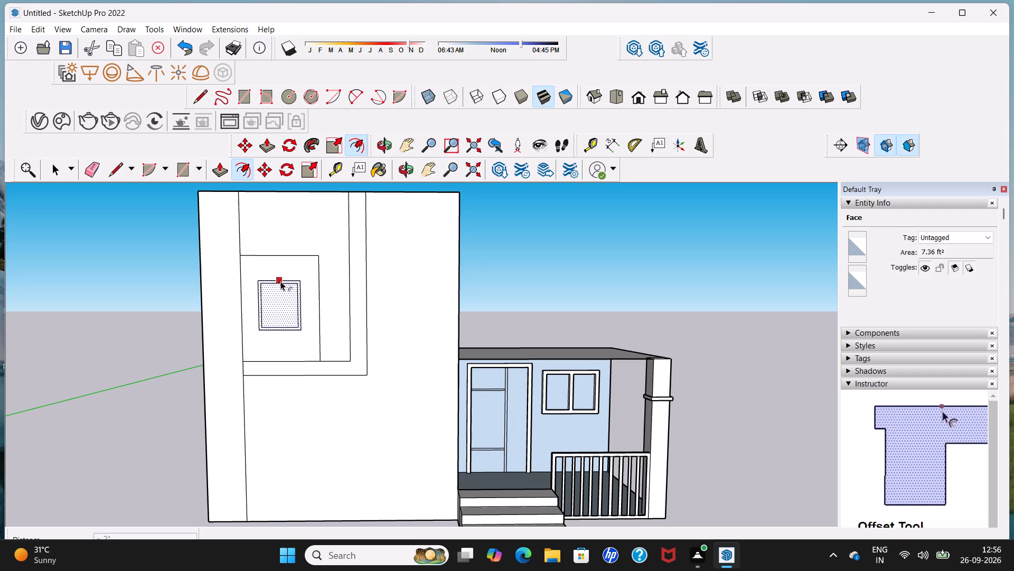
{"action": "left_click", "coordinate": [283, 273]}
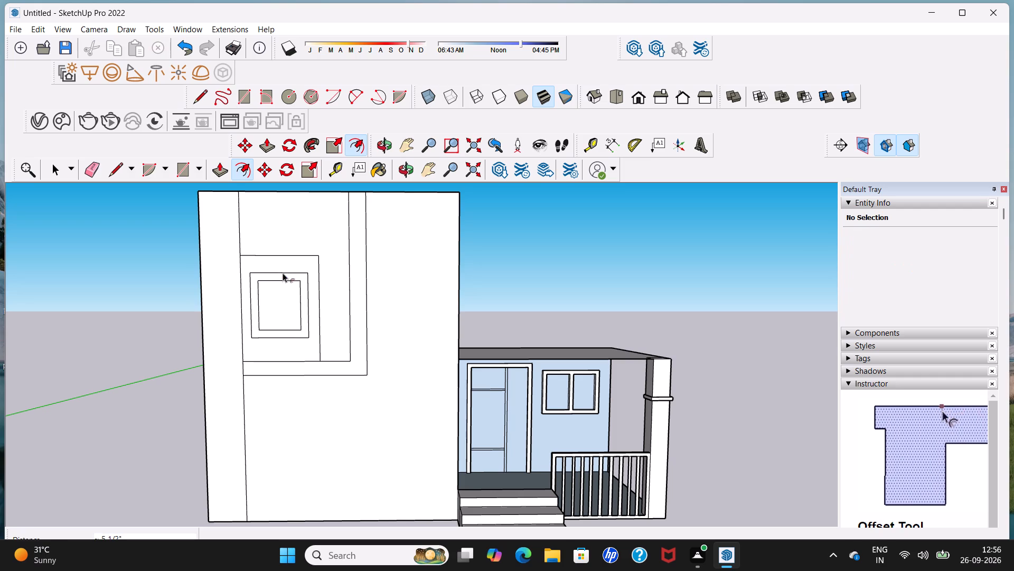
{"action": "key", "text": "space"}
{"action": "scroll", "coordinate": [283, 273], "scroll_direction": "down", "scroll_amount": 3}
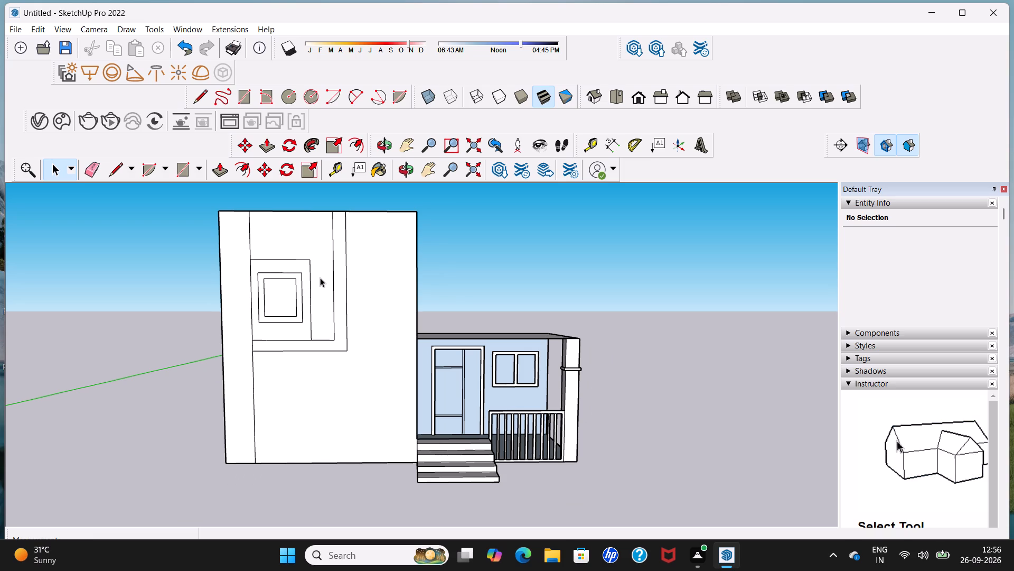
Outline a lintel strip on top of the small panel, about 5' 2 7/8" long and 6 1/16" high, overhanging the panel's free side by about 7 1/4".
{"action": "scroll", "coordinate": [320, 278], "scroll_direction": "up", "scroll_amount": 4}
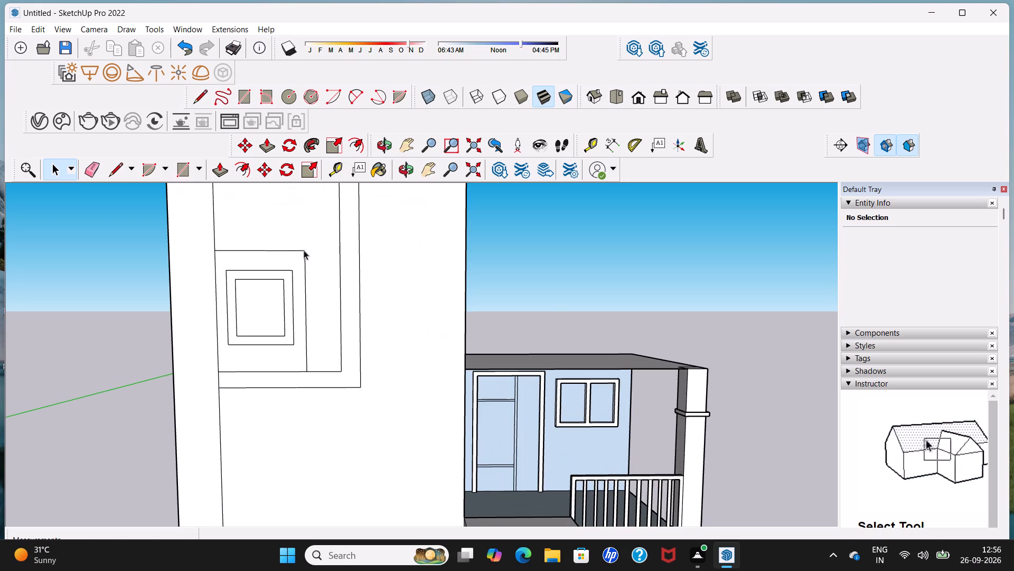
{"action": "left_click", "coordinate": [201, 97]}
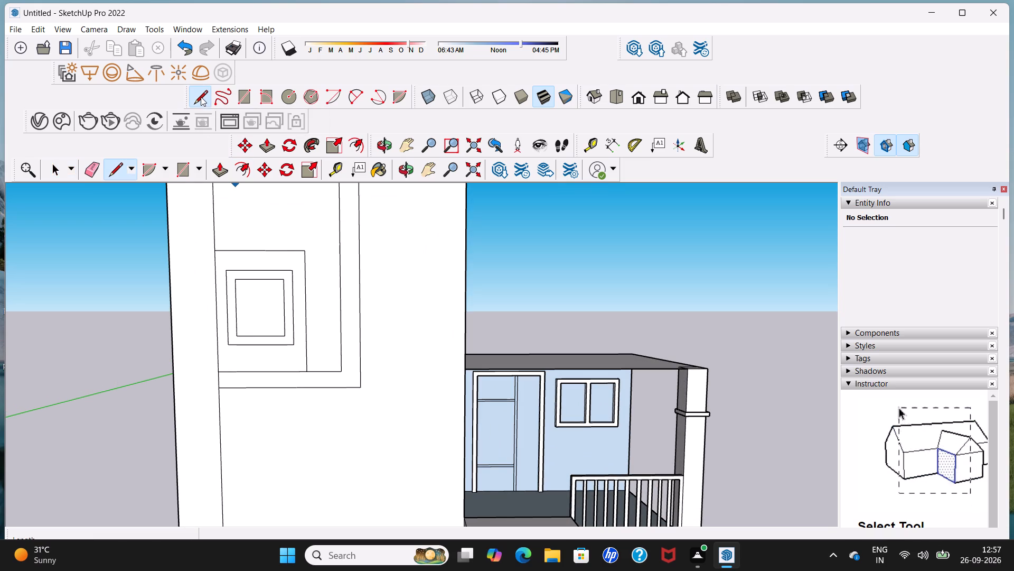
{"action": "left_click", "coordinate": [215, 241]}
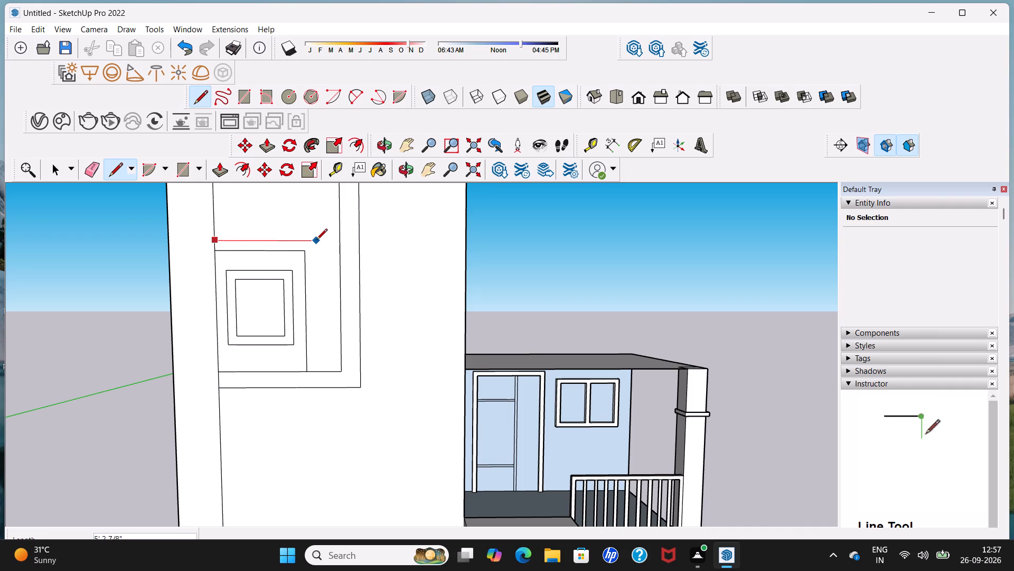
{"action": "left_click", "coordinate": [316, 242]}
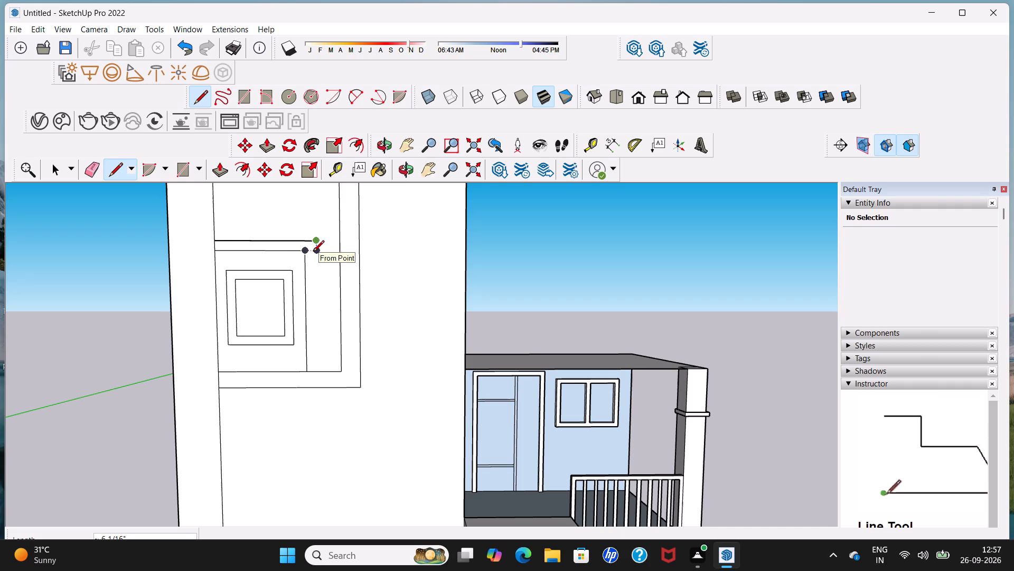
{"action": "scroll", "coordinate": [313, 252], "scroll_direction": "up", "scroll_amount": 5}
{"action": "left_click", "coordinate": [318, 252]}
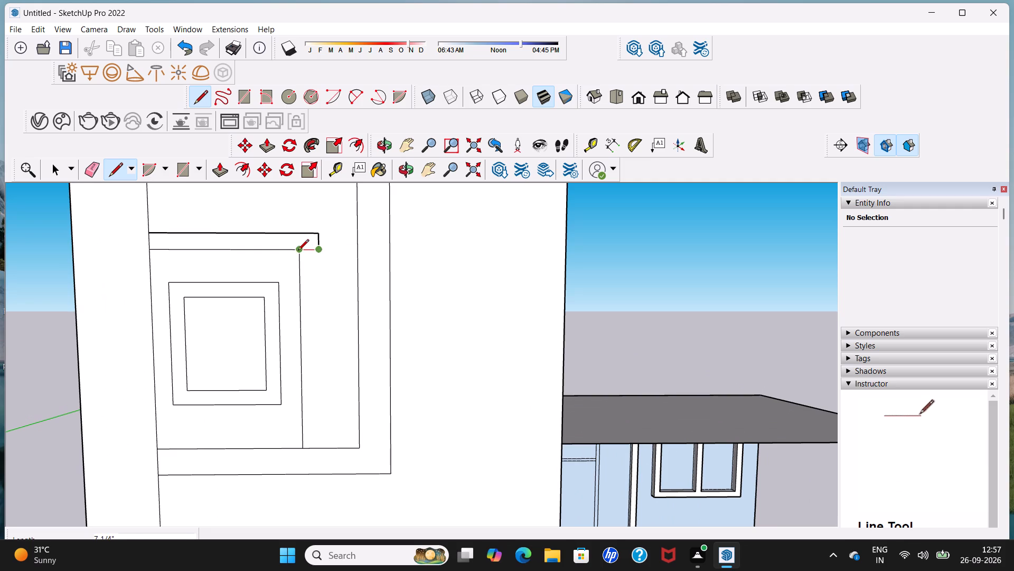
{"action": "left_click", "coordinate": [297, 251]}
{"action": "key", "text": "space"}
{"action": "scroll", "coordinate": [297, 251], "scroll_direction": "down", "scroll_amount": 6}
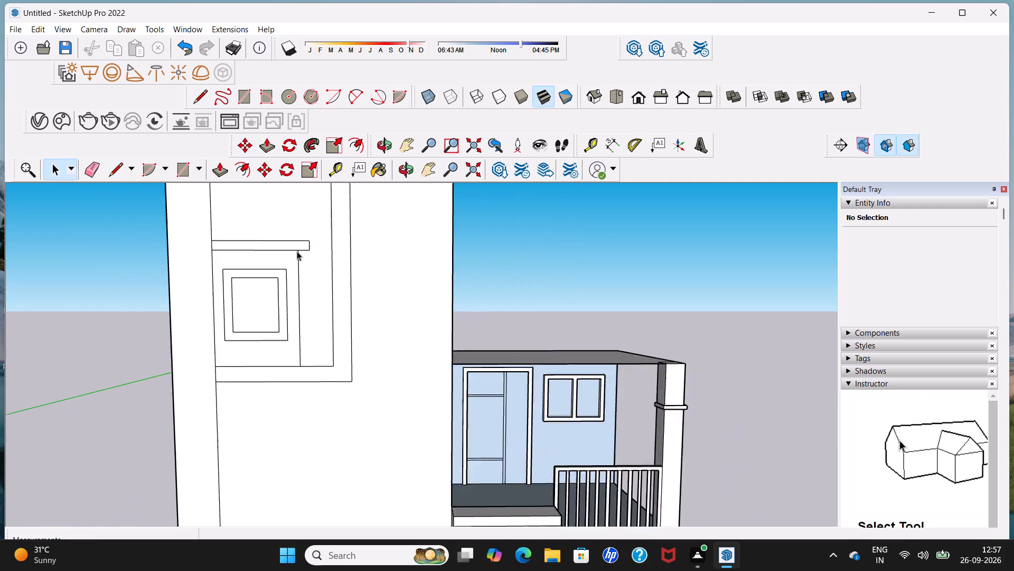
Draw a horizontal line about 1' 9 13/16" long from the small panel's side edge to the neighbouring vertical line, just below the lintel strip.
{"action": "scroll", "coordinate": [297, 251], "scroll_direction": "down", "scroll_amount": 6}
{"action": "middle_click_drag", "start_coordinate": [274, 327], "coordinate": [294, 275], "text": "shift"}
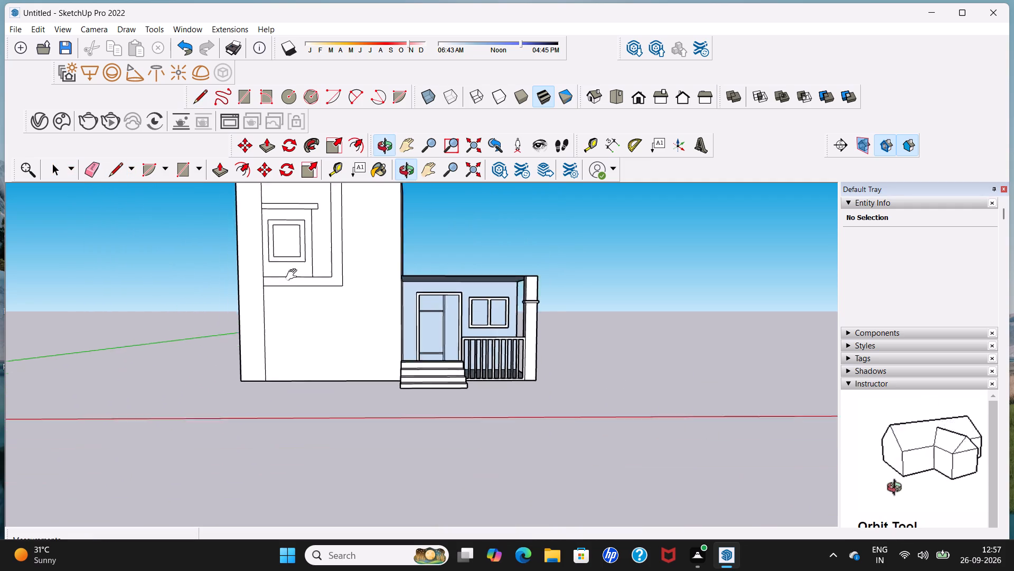
{"action": "middle_click_drag", "start_coordinate": [294, 275], "coordinate": [314, 249], "text": "shift"}
{"action": "middle_click_drag", "start_coordinate": [317, 238], "coordinate": [304, 289], "text": "shift"}
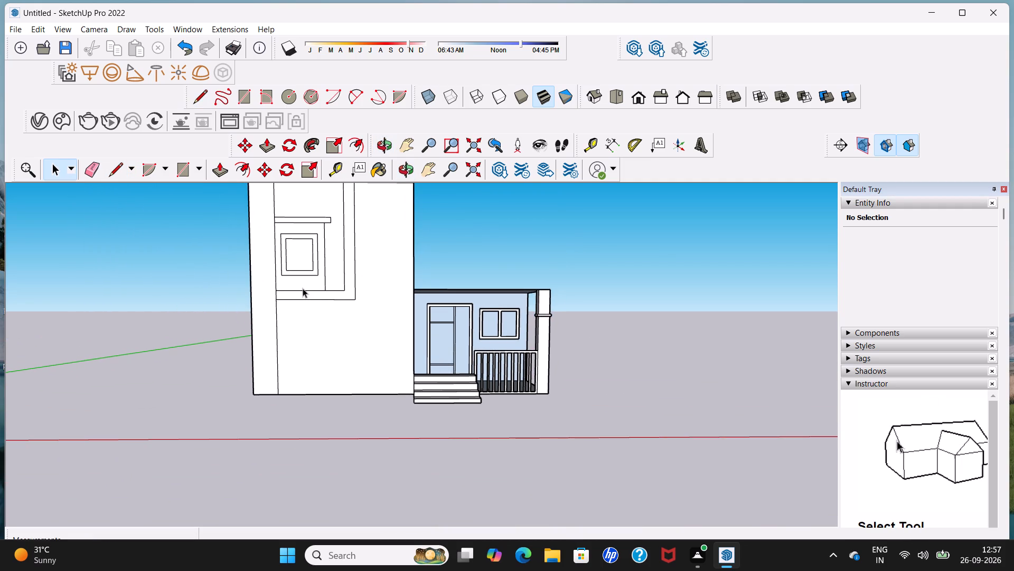
{"action": "scroll", "coordinate": [301, 287], "scroll_direction": "up", "scroll_amount": 1}
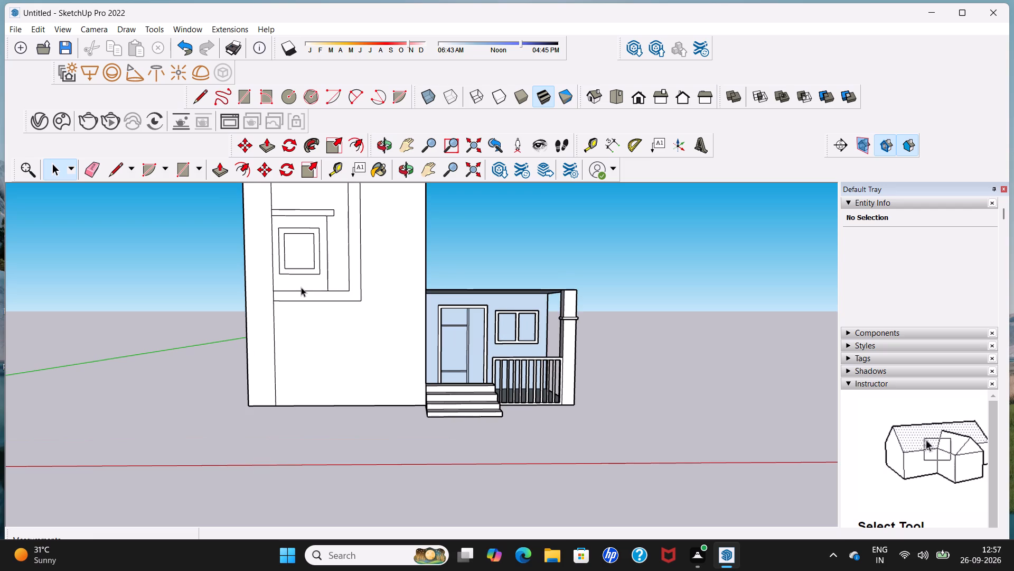
{"action": "scroll", "coordinate": [301, 278], "scroll_direction": "up", "scroll_amount": 2}
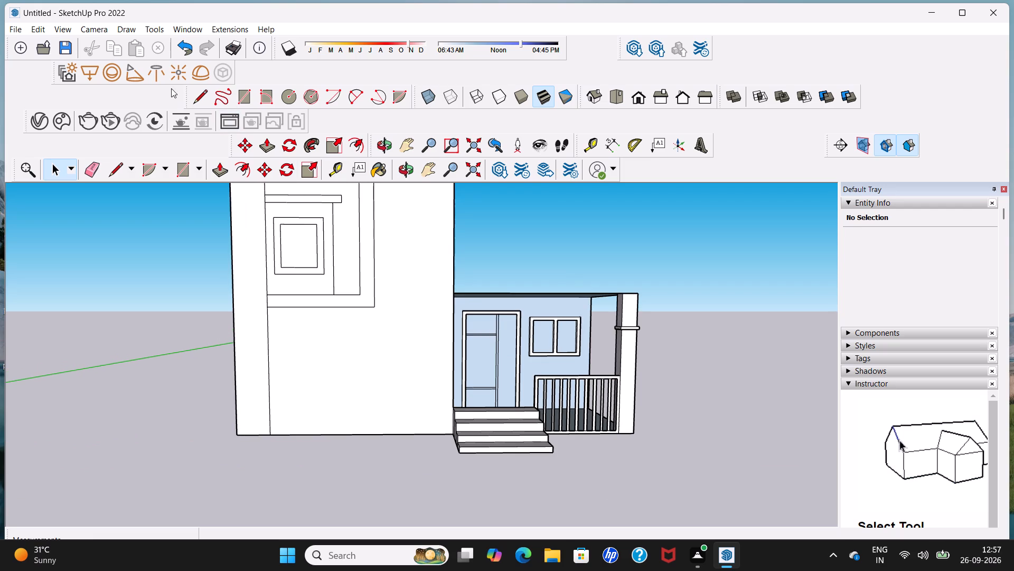
{"action": "left_click", "coordinate": [198, 100]}
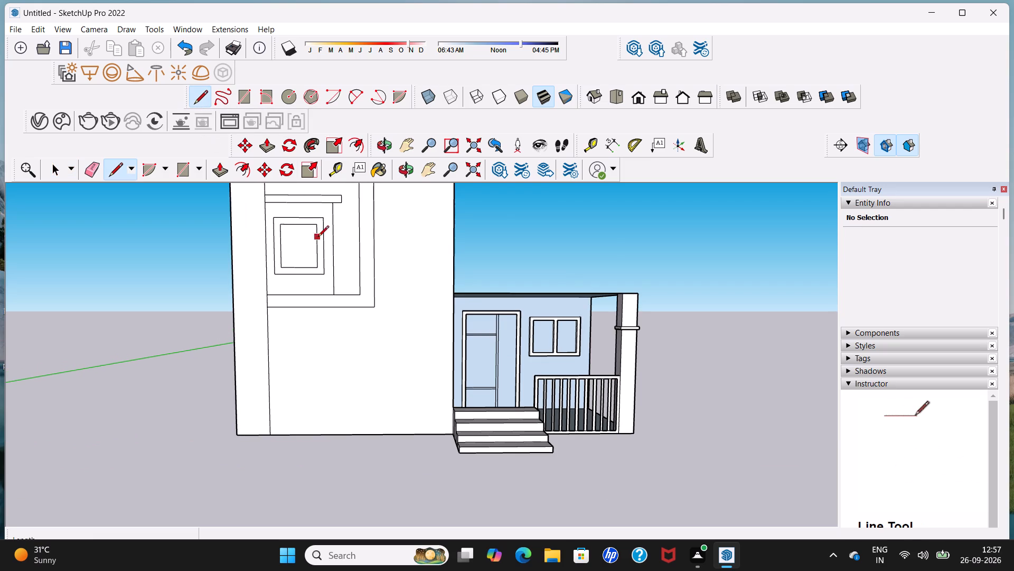
{"action": "scroll", "coordinate": [344, 223], "scroll_direction": "up", "scroll_amount": 4}
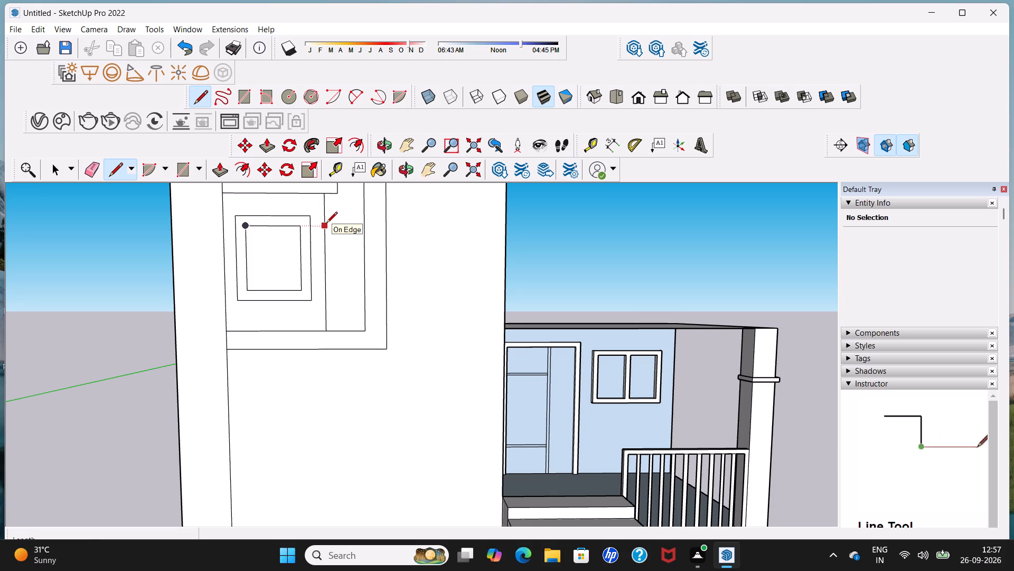
{"action": "left_click", "coordinate": [326, 218]}
{"action": "left_click", "coordinate": [368, 220]}
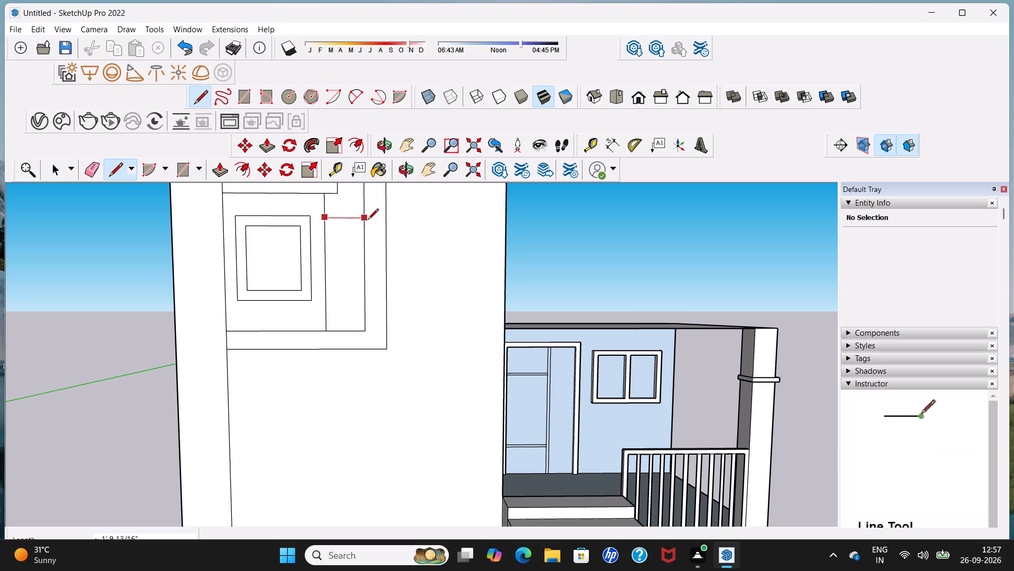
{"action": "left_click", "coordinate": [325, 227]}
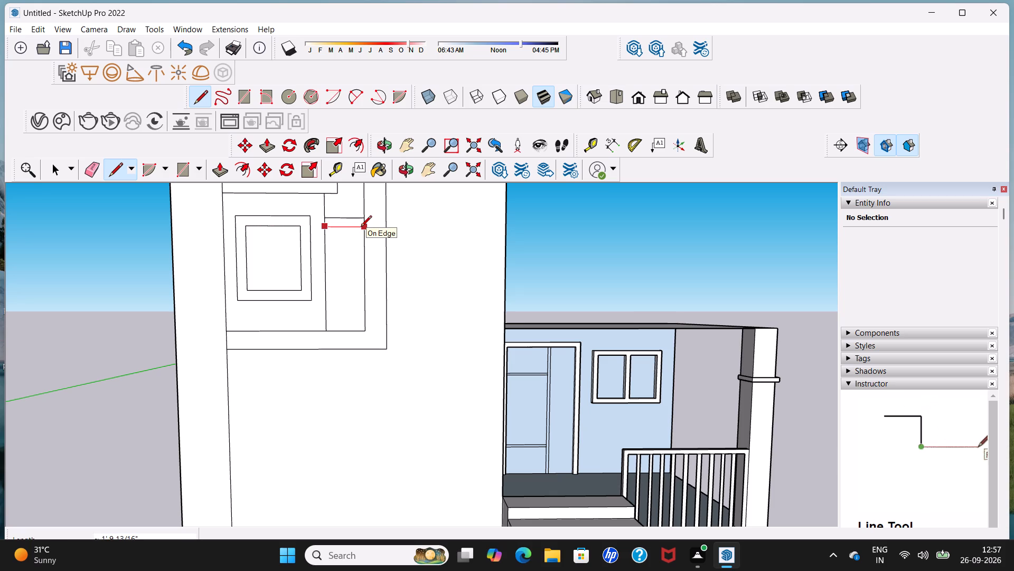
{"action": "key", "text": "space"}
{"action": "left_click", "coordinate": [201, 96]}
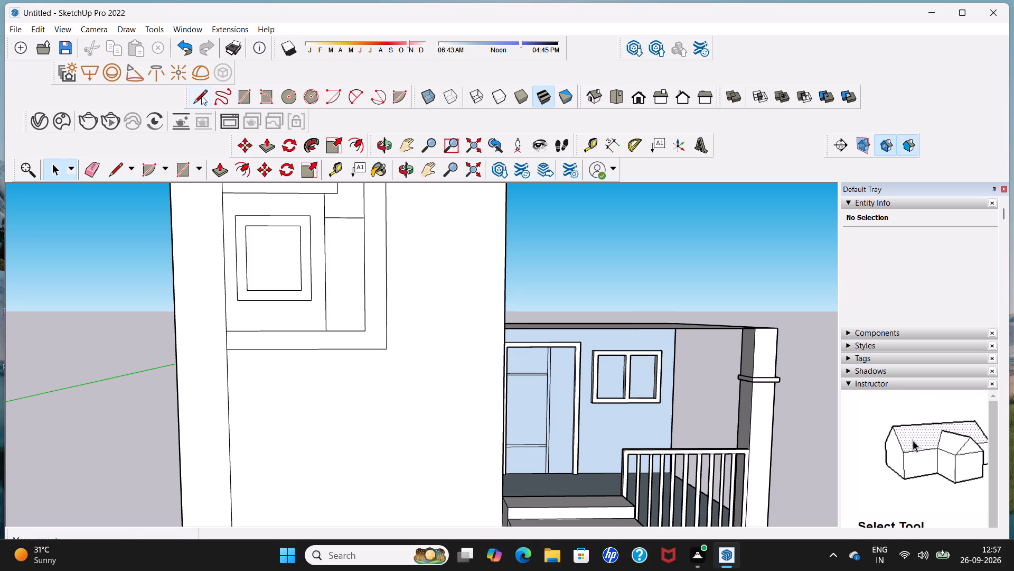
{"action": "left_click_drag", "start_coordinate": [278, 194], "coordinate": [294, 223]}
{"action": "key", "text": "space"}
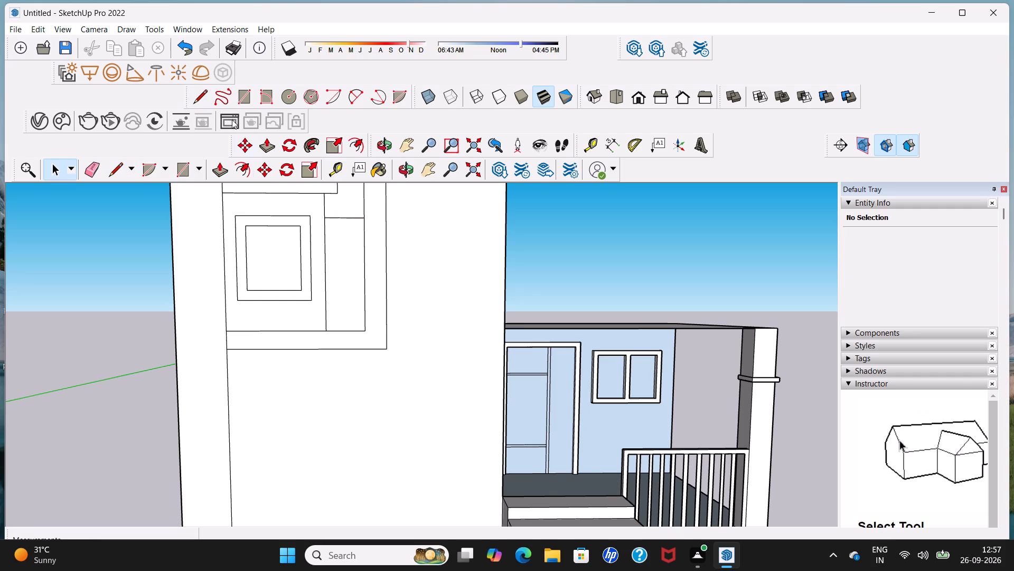
Draw five more horizontal lines below the first, each about 1' 9 13/16" long, forming three narrow, spaced bands beside the small panel.
{"action": "left_click", "coordinate": [208, 99]}
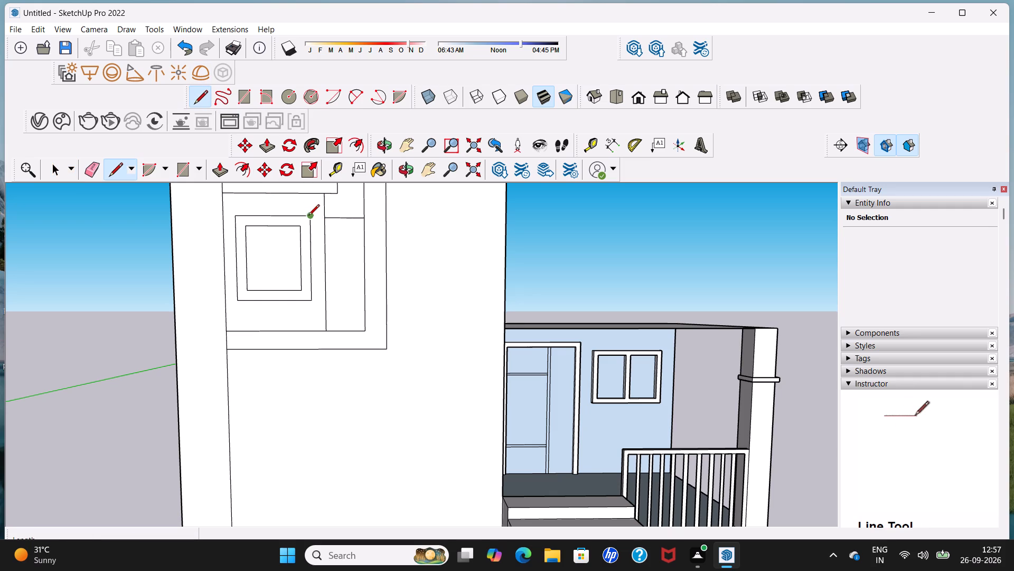
{"action": "left_click", "coordinate": [325, 225]}
{"action": "left_click", "coordinate": [362, 227]}
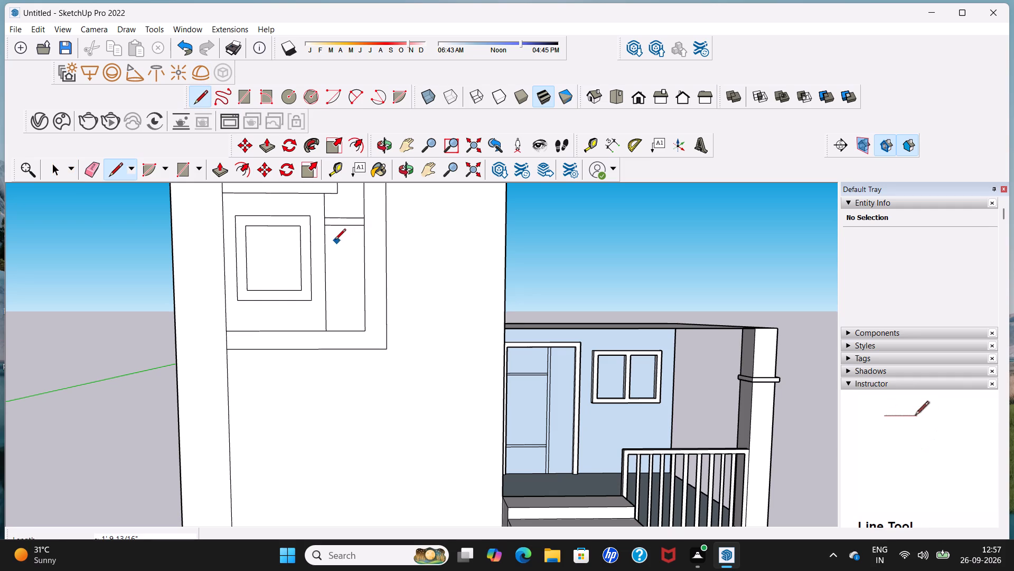
{"action": "left_click", "coordinate": [327, 243]}
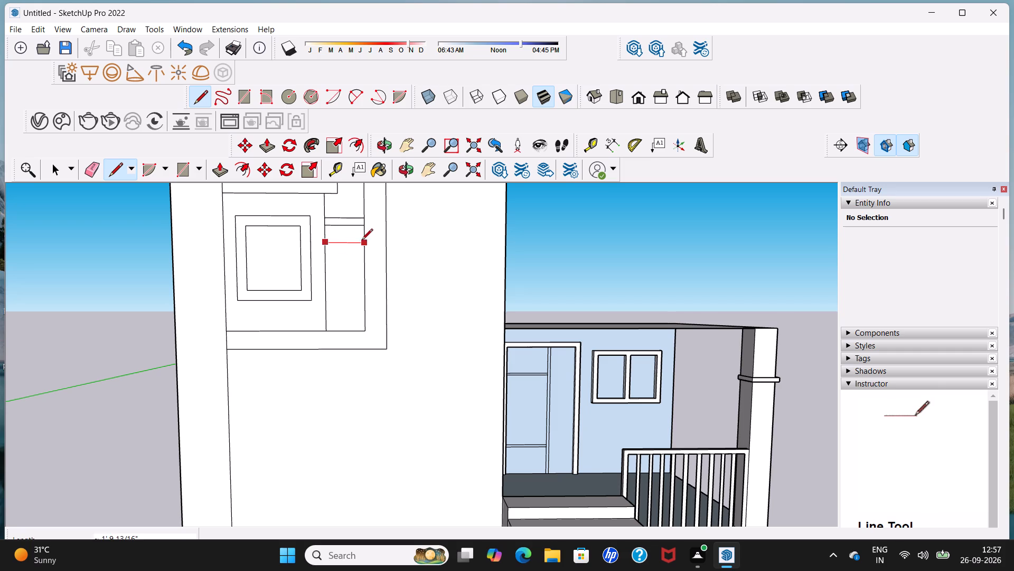
{"action": "left_click", "coordinate": [364, 241]}
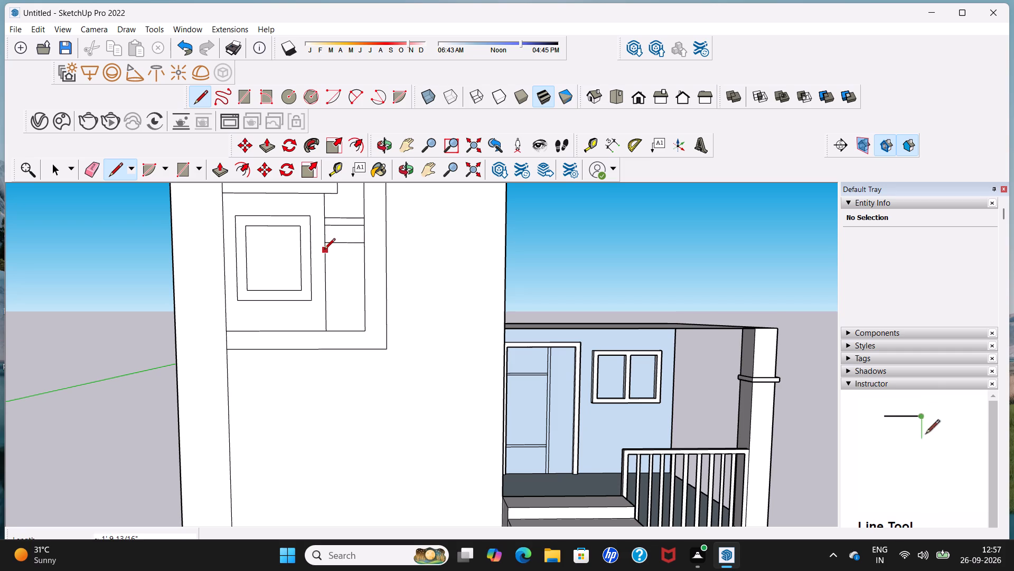
{"action": "left_click", "coordinate": [325, 251]}
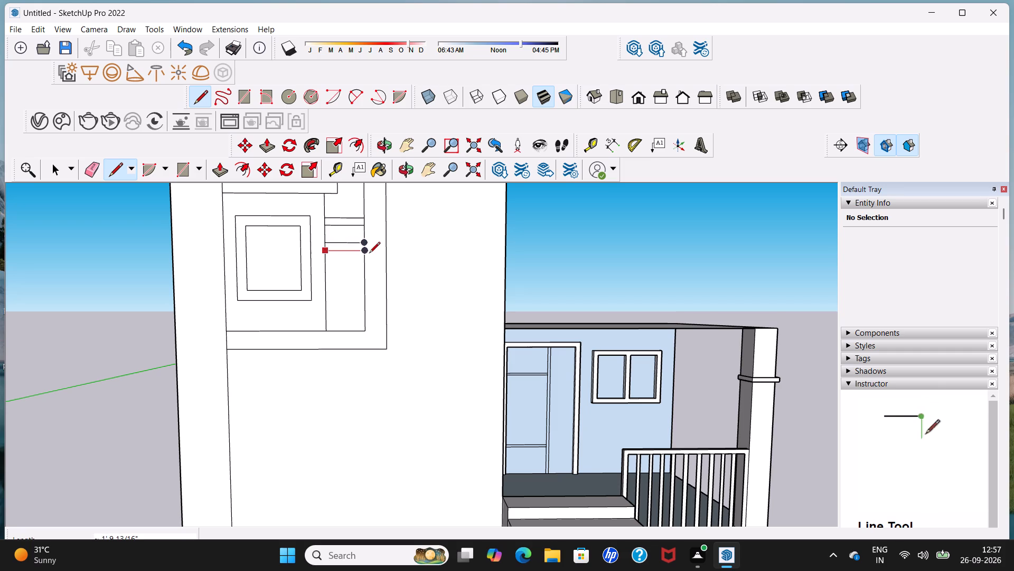
{"action": "left_click", "coordinate": [369, 254]}
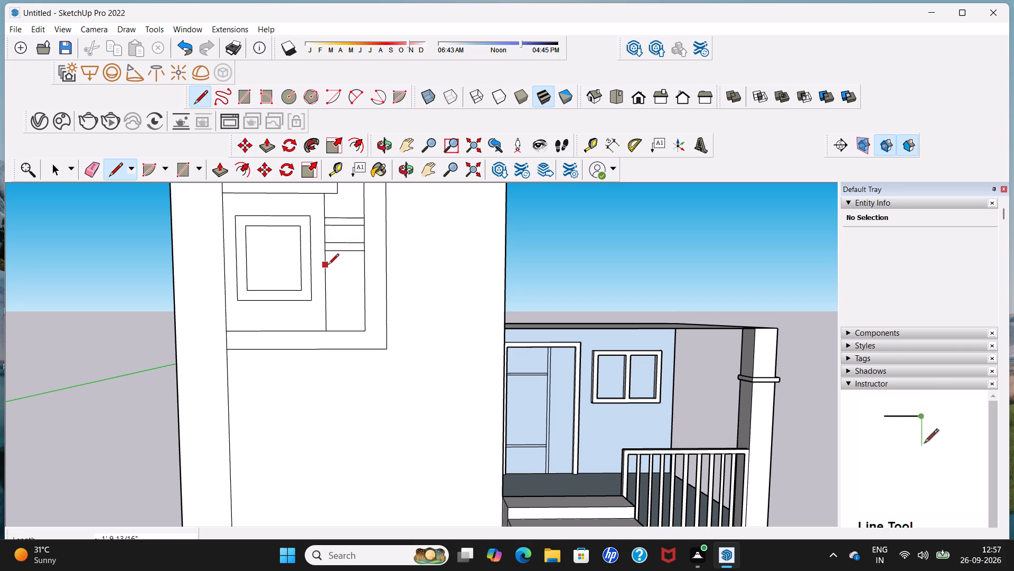
{"action": "left_click", "coordinate": [328, 270]}
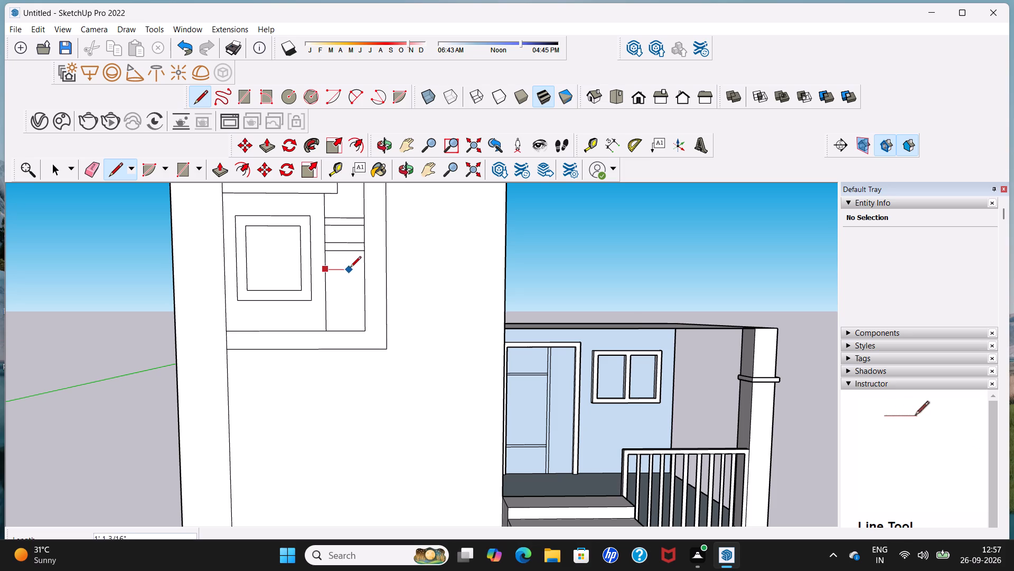
{"action": "left_click", "coordinate": [366, 268]}
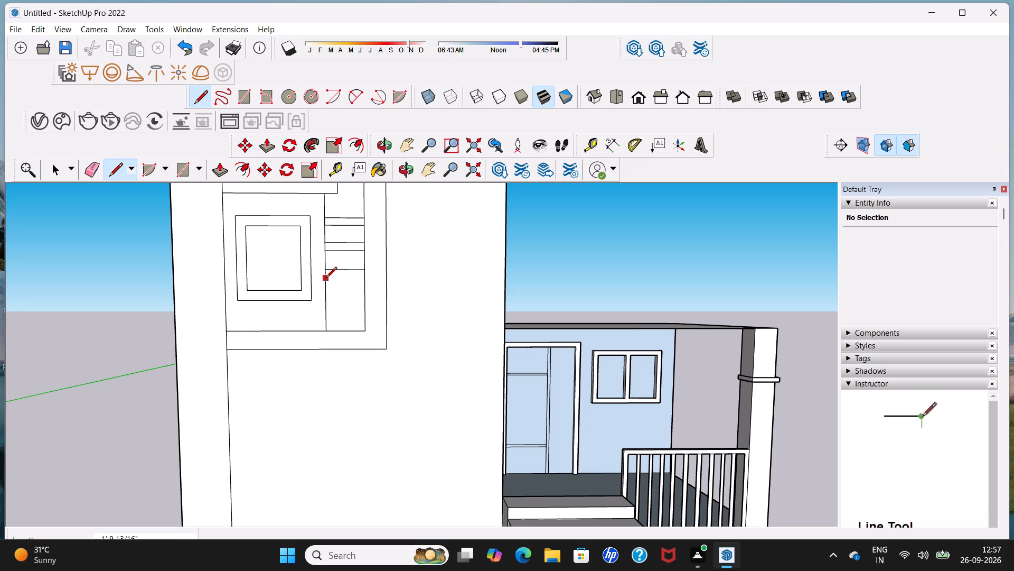
{"action": "left_click", "coordinate": [326, 279]}
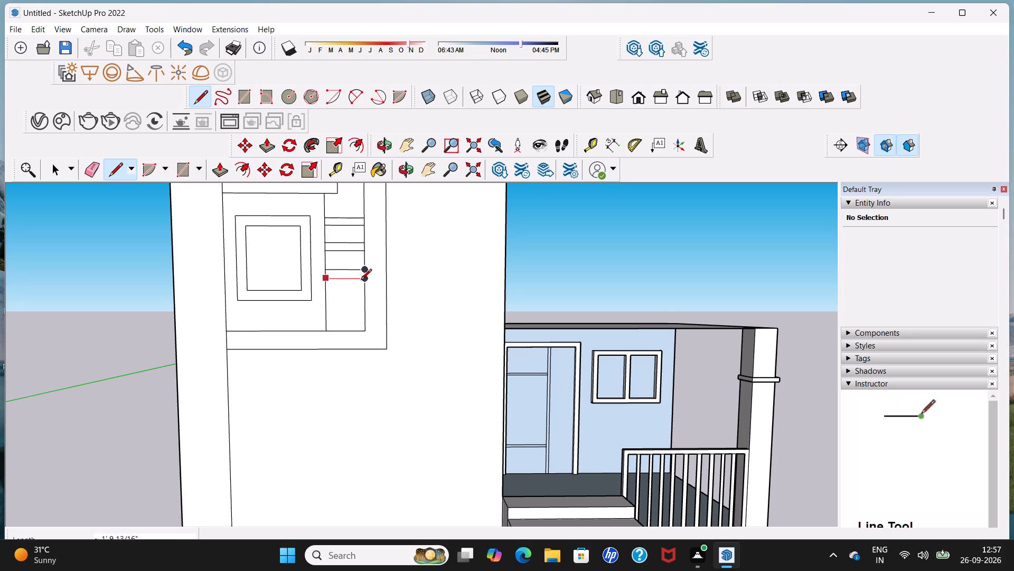
{"action": "left_click", "coordinate": [361, 281]}
{"action": "key", "text": "space"}
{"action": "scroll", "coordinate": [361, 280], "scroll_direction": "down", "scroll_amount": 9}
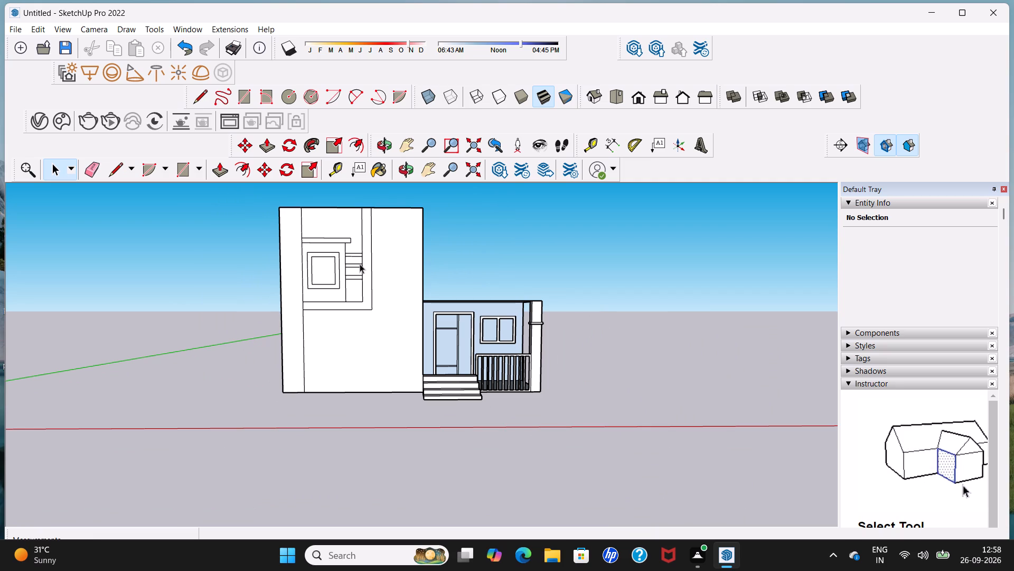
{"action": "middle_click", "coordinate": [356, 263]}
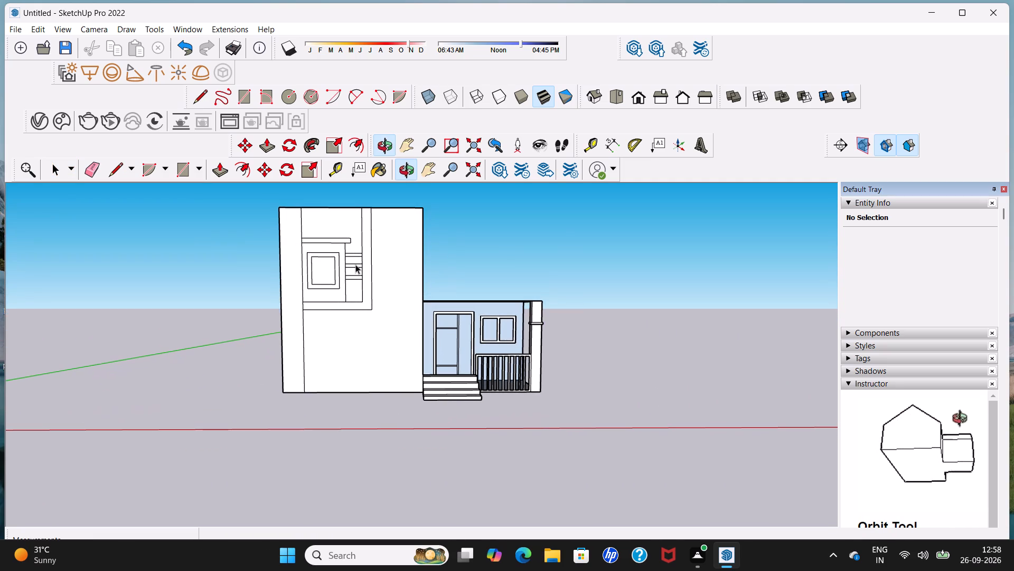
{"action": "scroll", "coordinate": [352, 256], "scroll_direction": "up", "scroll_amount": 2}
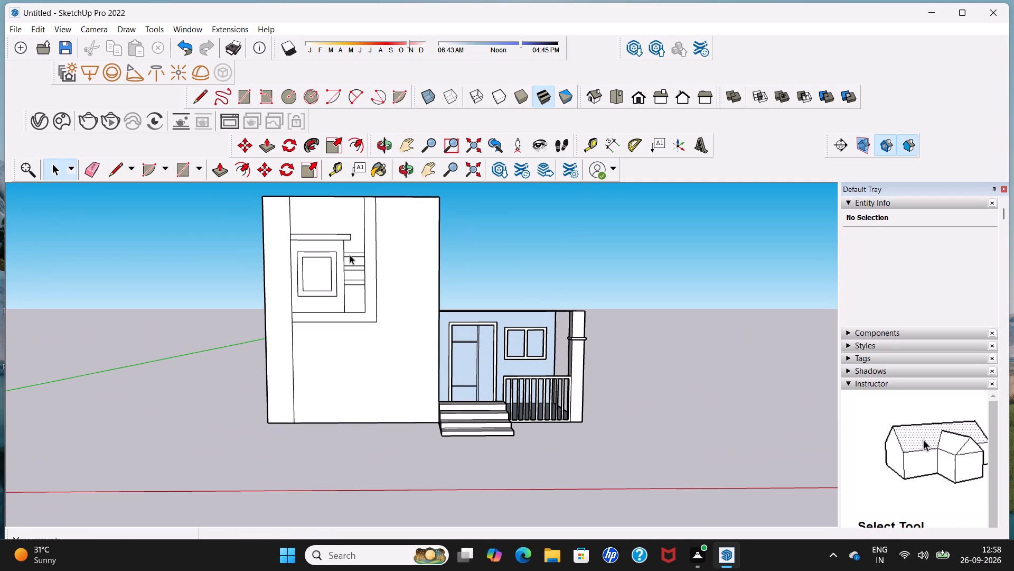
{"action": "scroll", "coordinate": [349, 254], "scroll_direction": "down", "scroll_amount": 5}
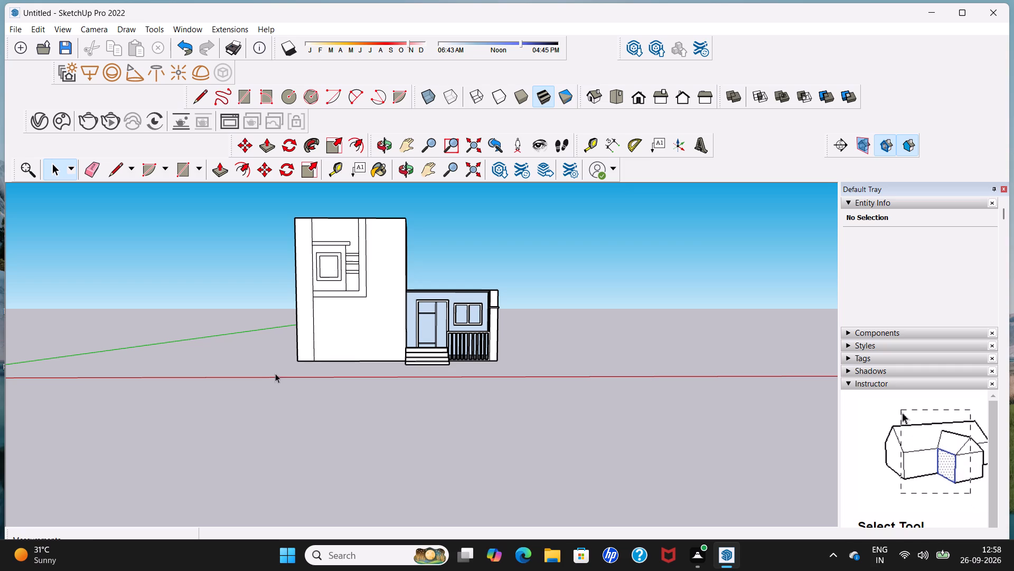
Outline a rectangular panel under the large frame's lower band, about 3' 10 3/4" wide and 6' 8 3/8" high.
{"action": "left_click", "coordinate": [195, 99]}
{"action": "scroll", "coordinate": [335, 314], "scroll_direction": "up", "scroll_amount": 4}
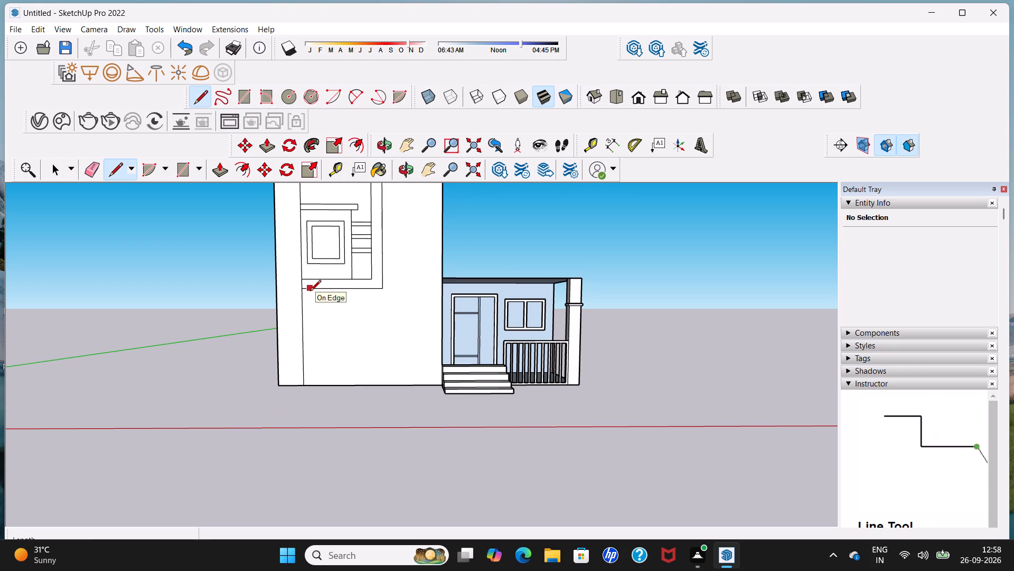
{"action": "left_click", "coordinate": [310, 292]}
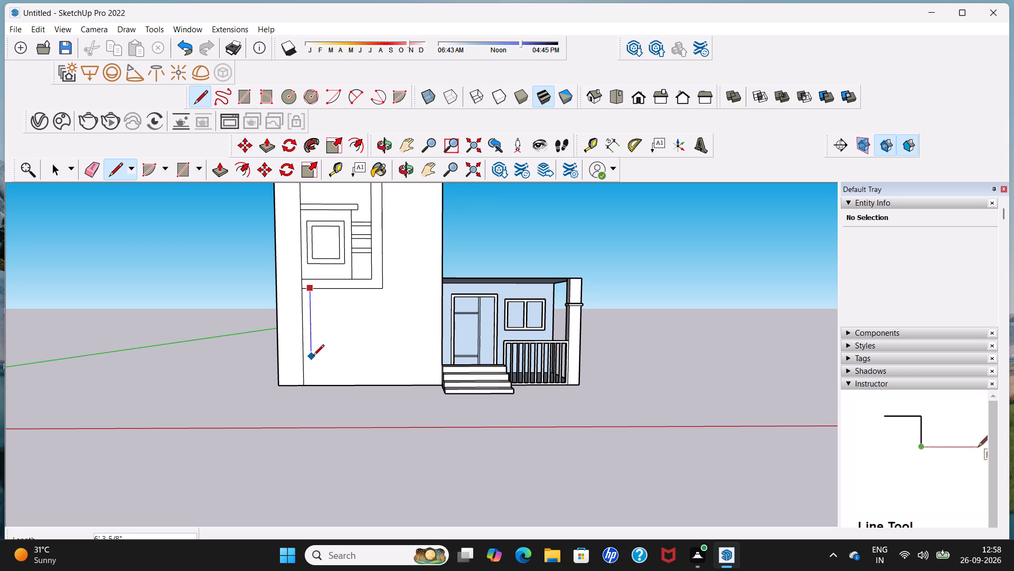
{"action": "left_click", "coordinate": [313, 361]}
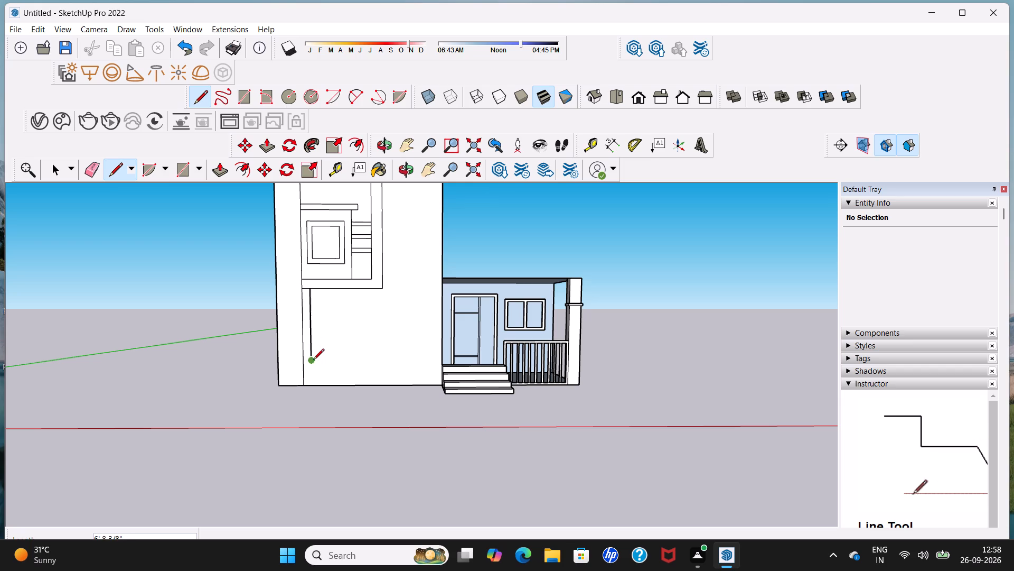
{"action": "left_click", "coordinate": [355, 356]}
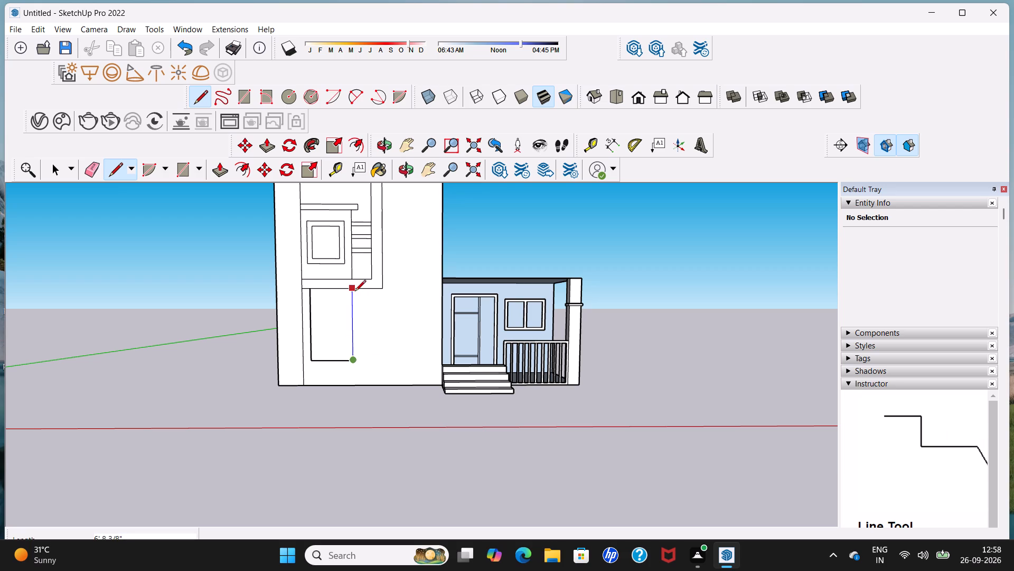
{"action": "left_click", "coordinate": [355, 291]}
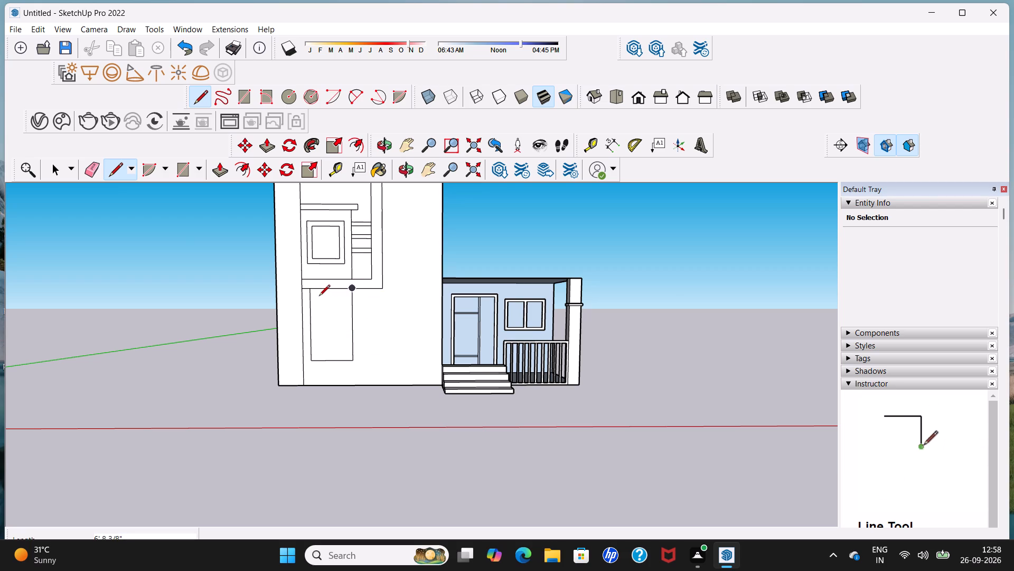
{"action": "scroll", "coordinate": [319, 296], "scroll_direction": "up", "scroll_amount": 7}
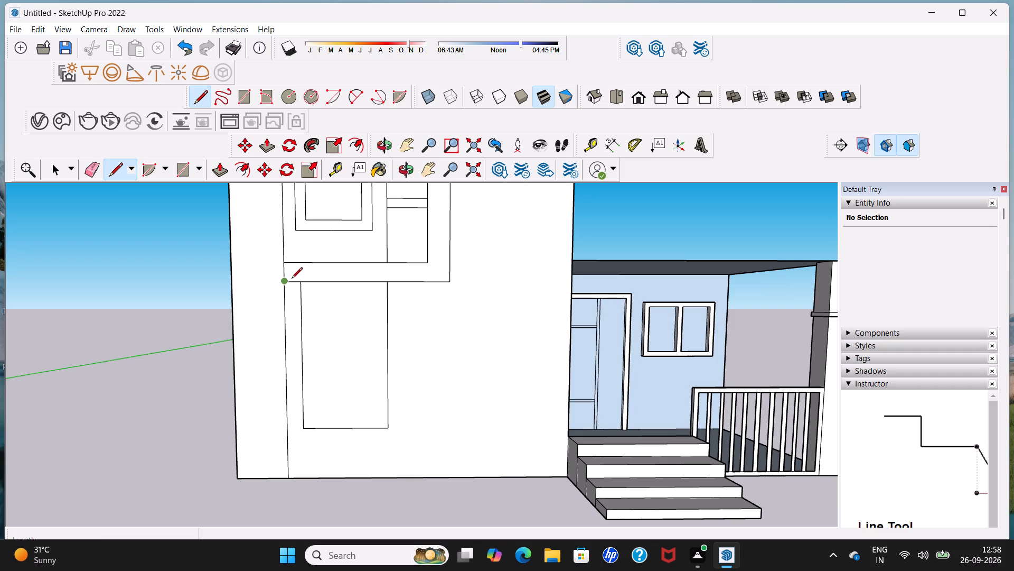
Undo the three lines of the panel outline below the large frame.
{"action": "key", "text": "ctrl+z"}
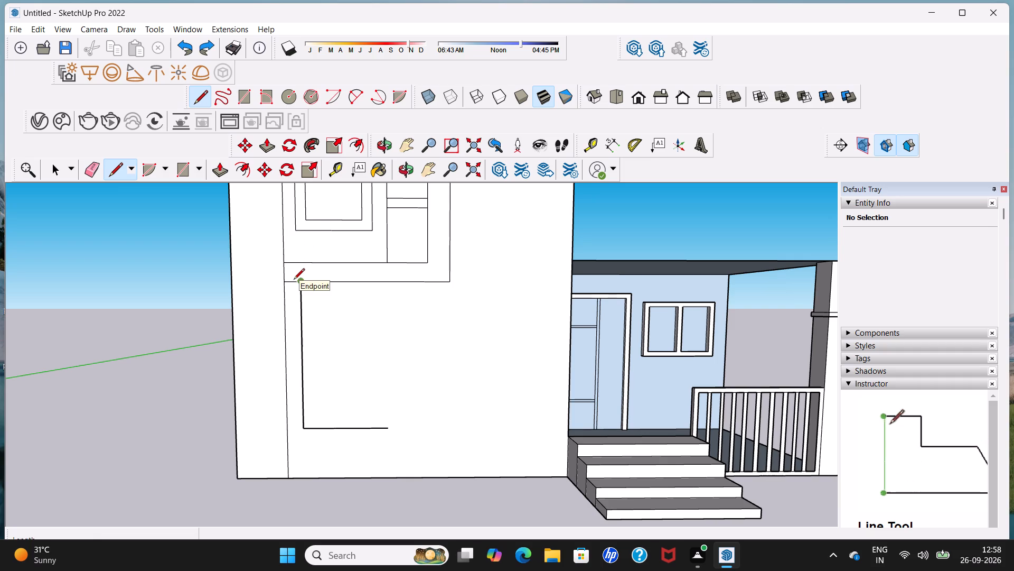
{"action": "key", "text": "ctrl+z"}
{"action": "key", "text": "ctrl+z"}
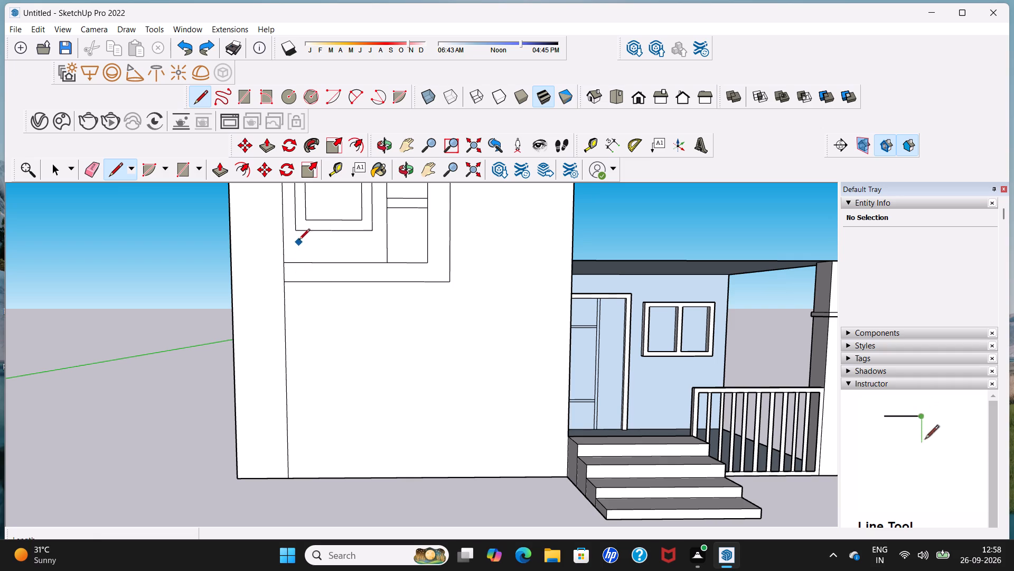
Outline a panel below the large frame's lower band, about 7' 1 3/4" high and 4' 15/16" wide, near the block's inner vertical line.
{"action": "left_click", "coordinate": [294, 283]}
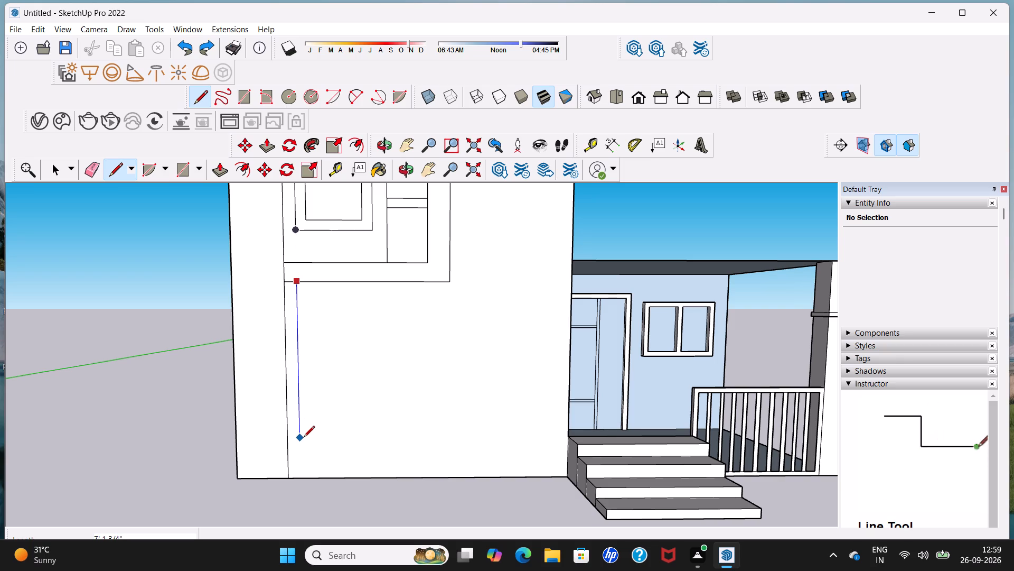
{"action": "left_click", "coordinate": [304, 438]}
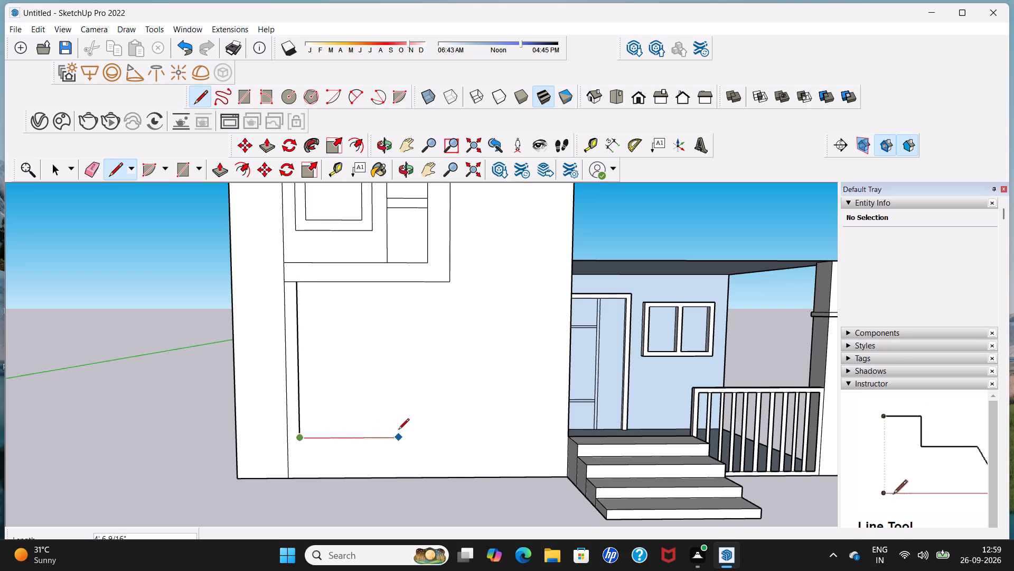
{"action": "scroll", "coordinate": [393, 430], "scroll_direction": "down", "scroll_amount": 4}
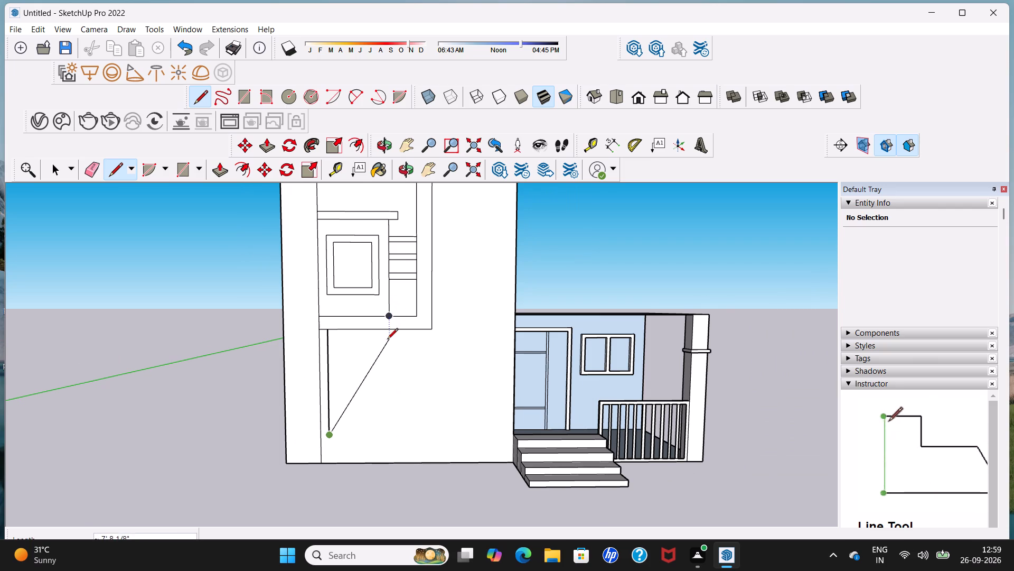
{"action": "left_click", "coordinate": [382, 435]}
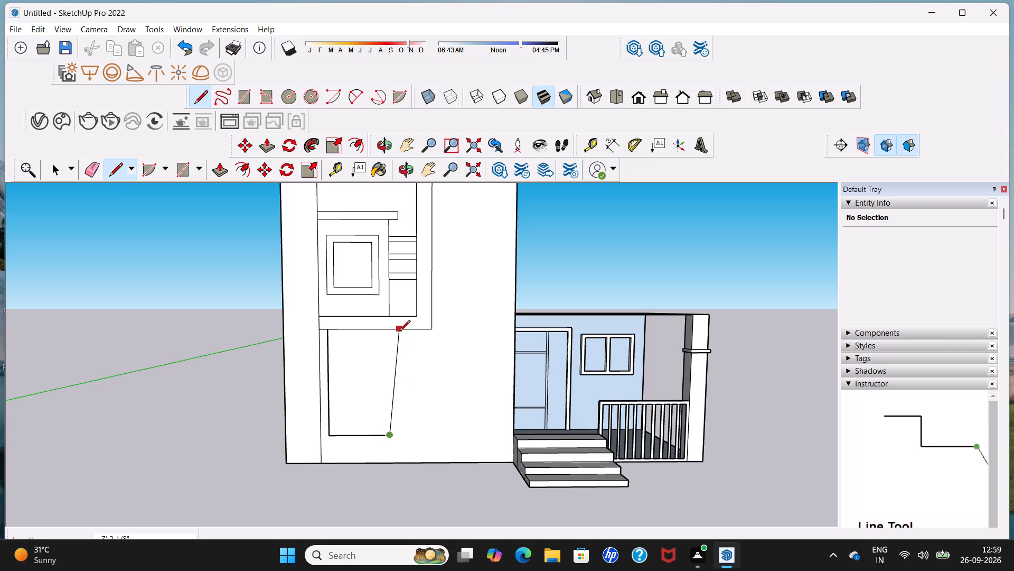
{"action": "left_click", "coordinate": [391, 331]}
Outline a window inside the lower panel, hanging from its top edge, about 3' 2 7/16" wide and 4' 2 3/16" high.
{"action": "scroll", "coordinate": [368, 355], "scroll_direction": "up", "scroll_amount": 4}
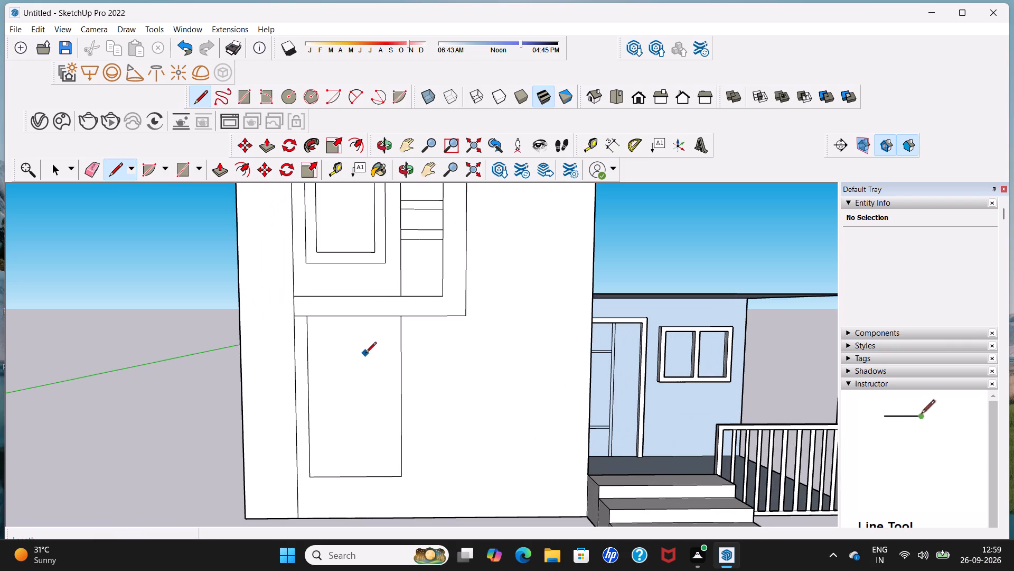
{"action": "left_click", "coordinate": [318, 319]}
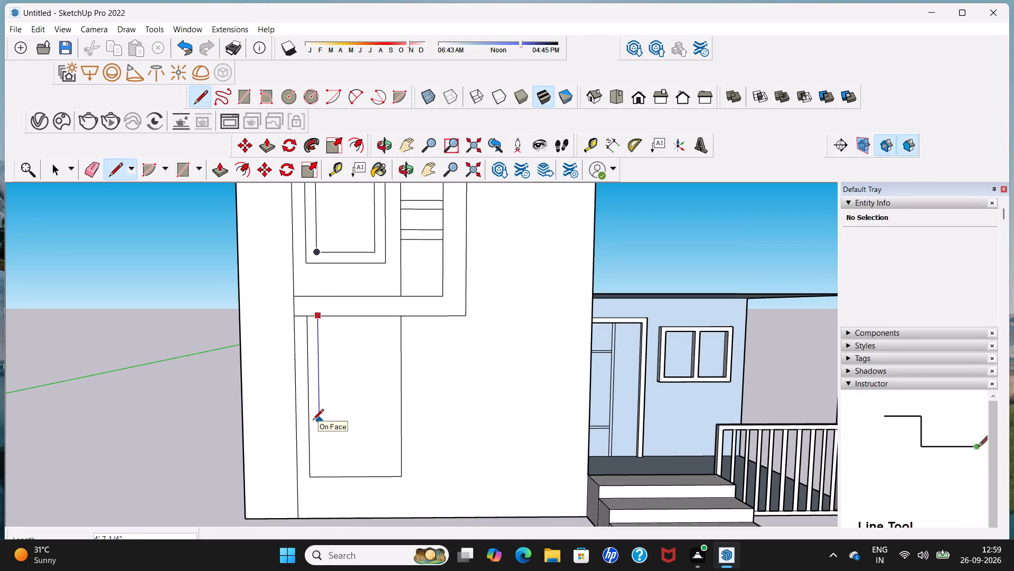
{"action": "left_click", "coordinate": [316, 411]}
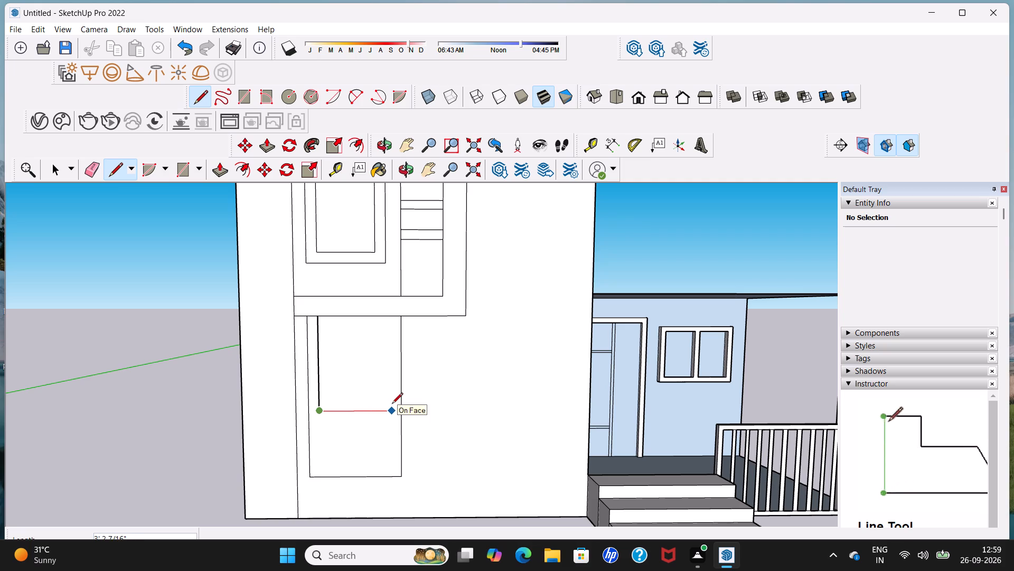
{"action": "left_click", "coordinate": [393, 404]}
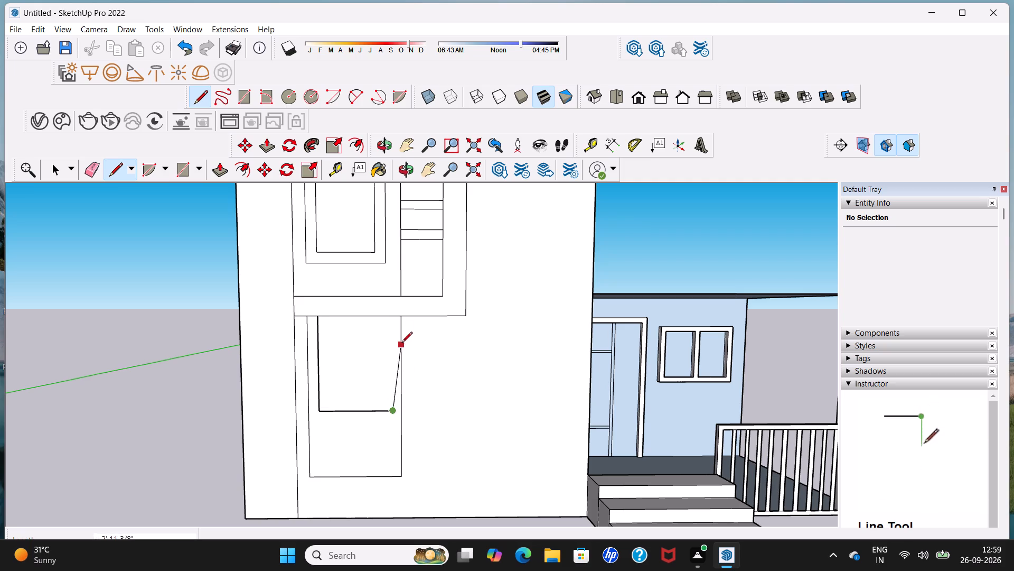
{"action": "left_click", "coordinate": [390, 322]}
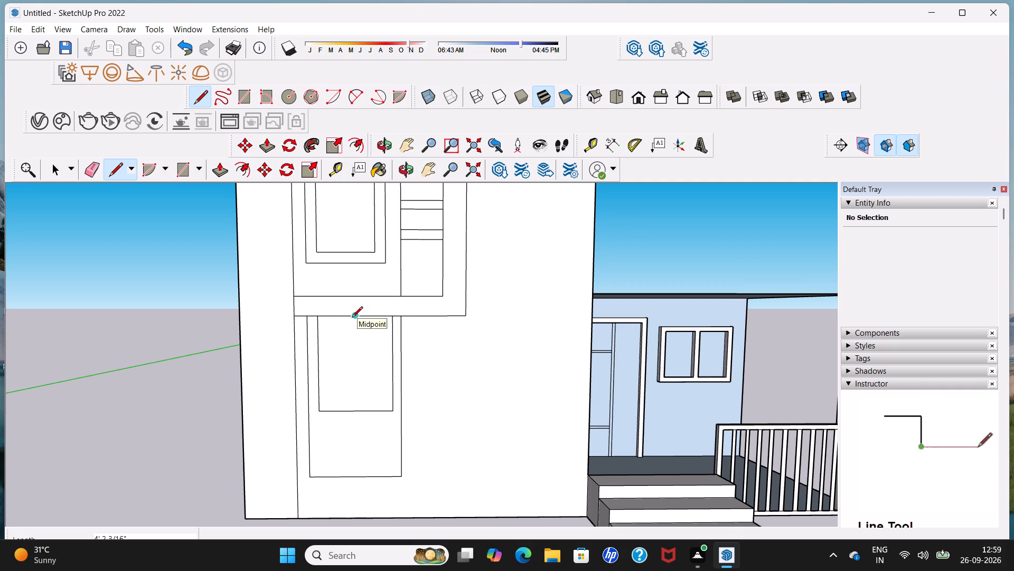
Draw two closely spaced vertical lines, each about 4' 2 3/16" long, through the middle of the lower window to form a mullion.
{"action": "scroll", "coordinate": [352, 318], "scroll_direction": "up", "scroll_amount": 5}
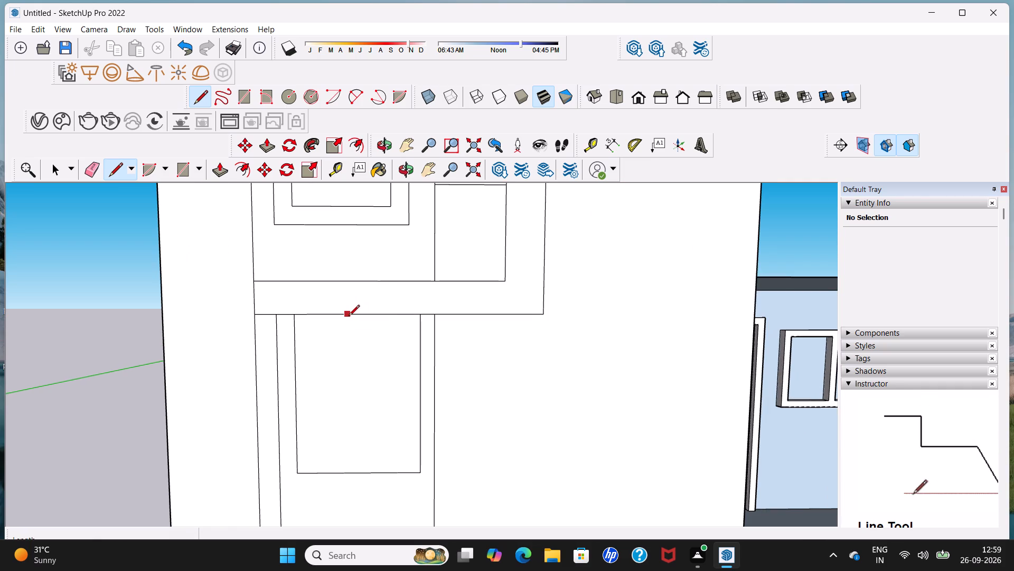
{"action": "left_click", "coordinate": [350, 316]}
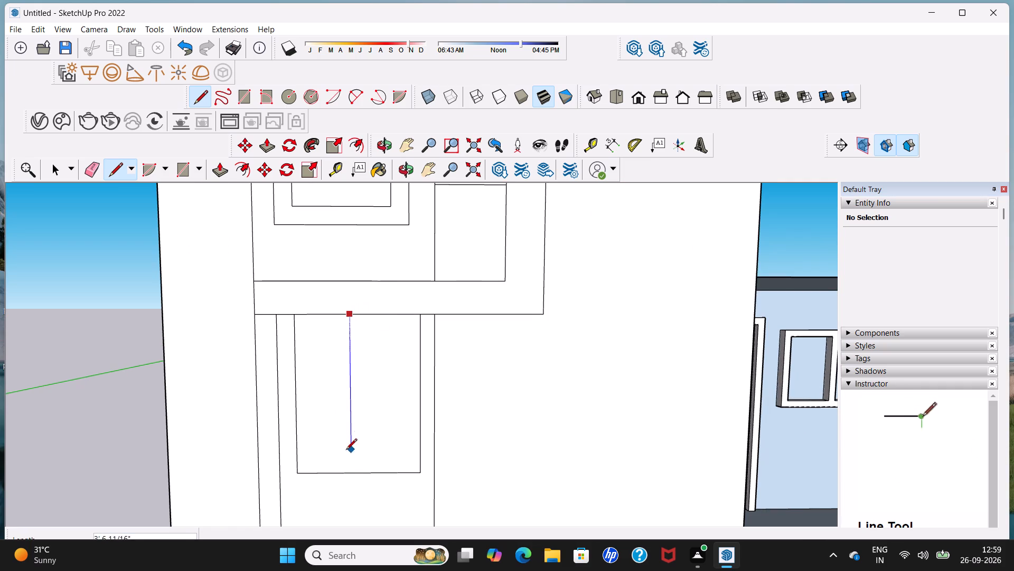
{"action": "left_click", "coordinate": [346, 473]}
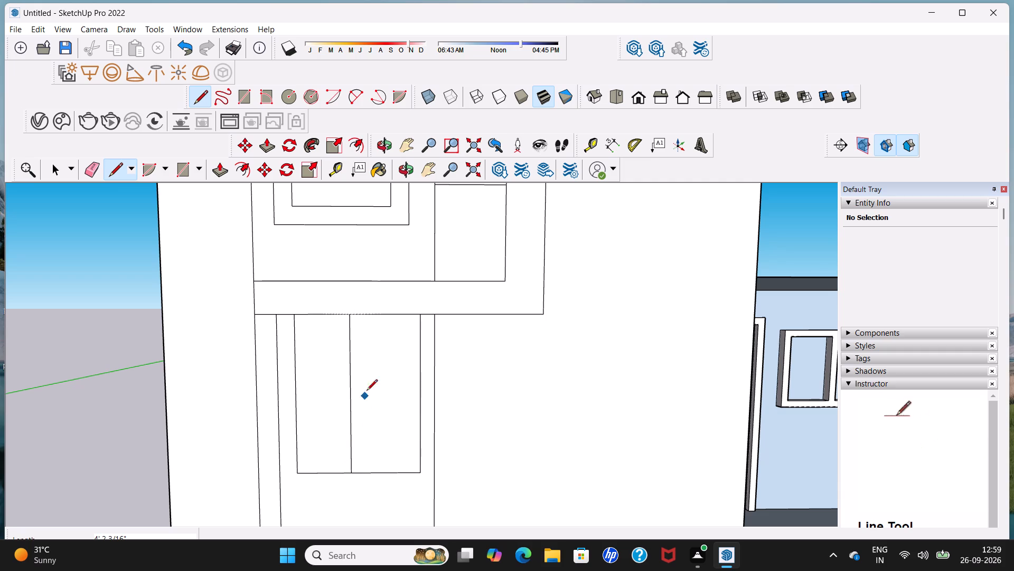
{"action": "left_click", "coordinate": [362, 316]}
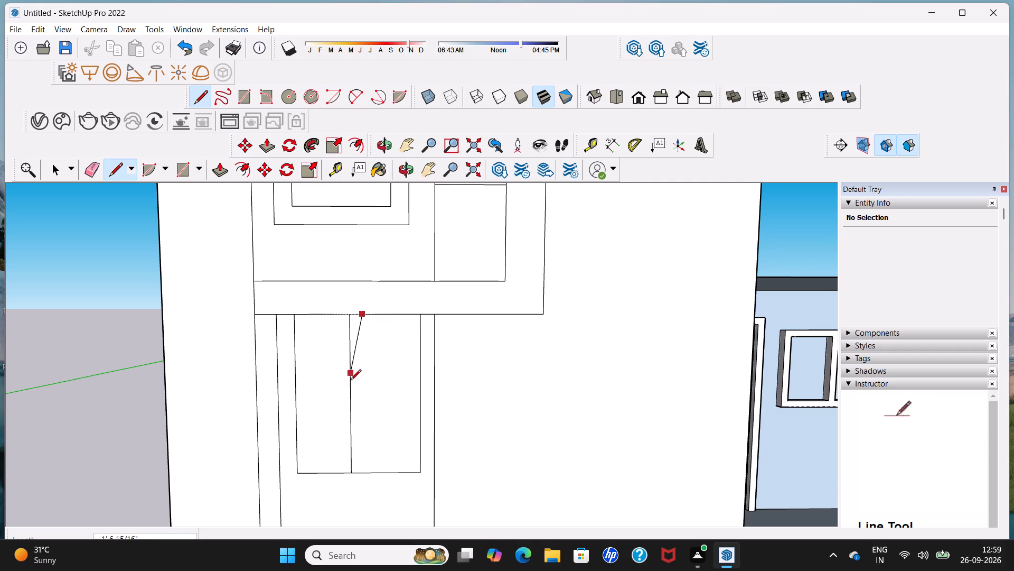
{"action": "left_click", "coordinate": [362, 473]}
{"action": "scroll", "coordinate": [356, 464], "scroll_direction": "down", "scroll_amount": 6}
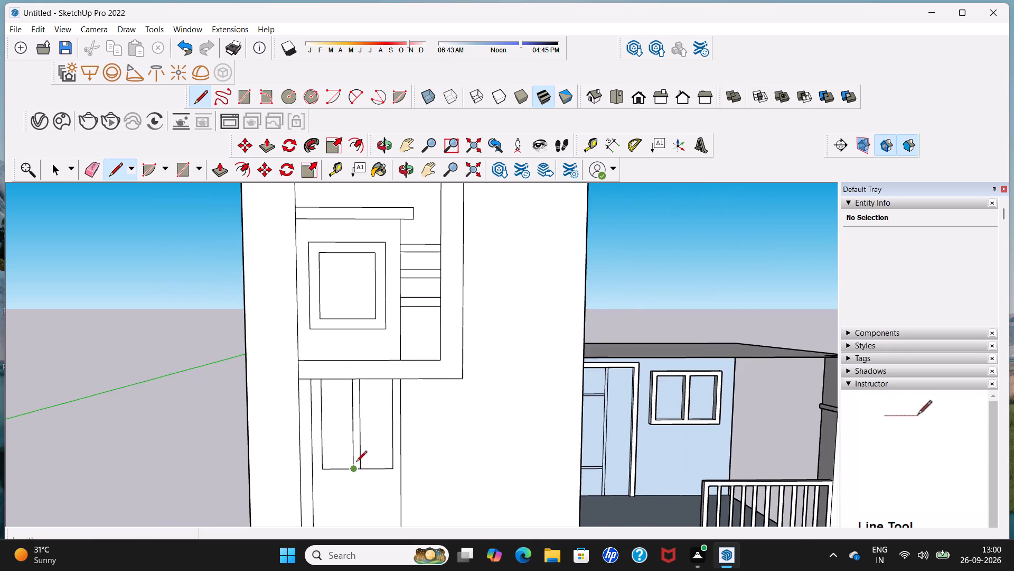
{"action": "scroll", "coordinate": [355, 459], "scroll_direction": "down", "scroll_amount": 3}
{"action": "key", "text": "space"}
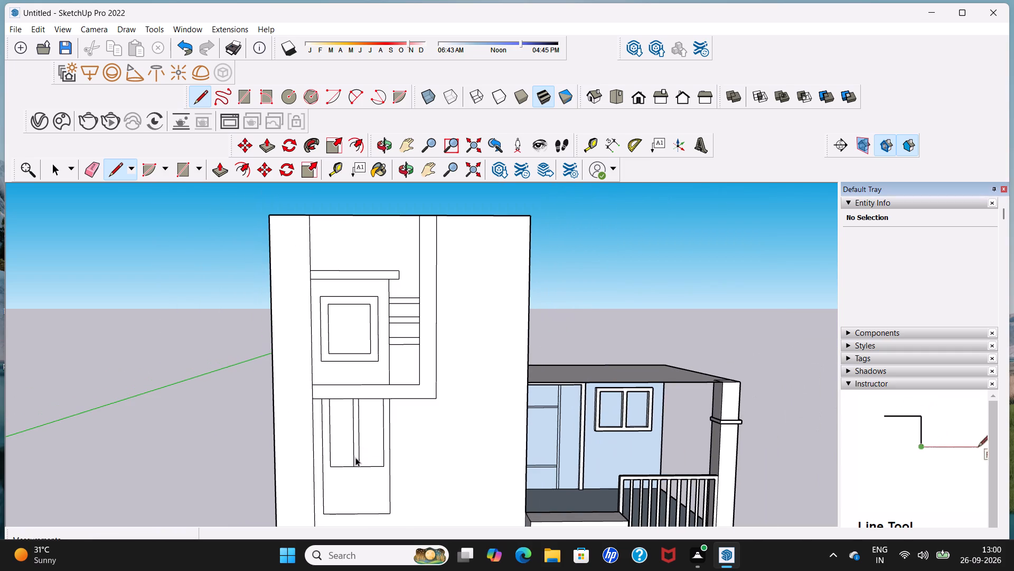
Draw a vertical line about 9' 1/2" long from the large frame's lower outer corner down to the block's base edge.
{"action": "middle_click_drag", "start_coordinate": [355, 457], "coordinate": [335, 377], "text": "shift"}
{"action": "scroll", "coordinate": [335, 379], "scroll_direction": "down", "scroll_amount": 5}
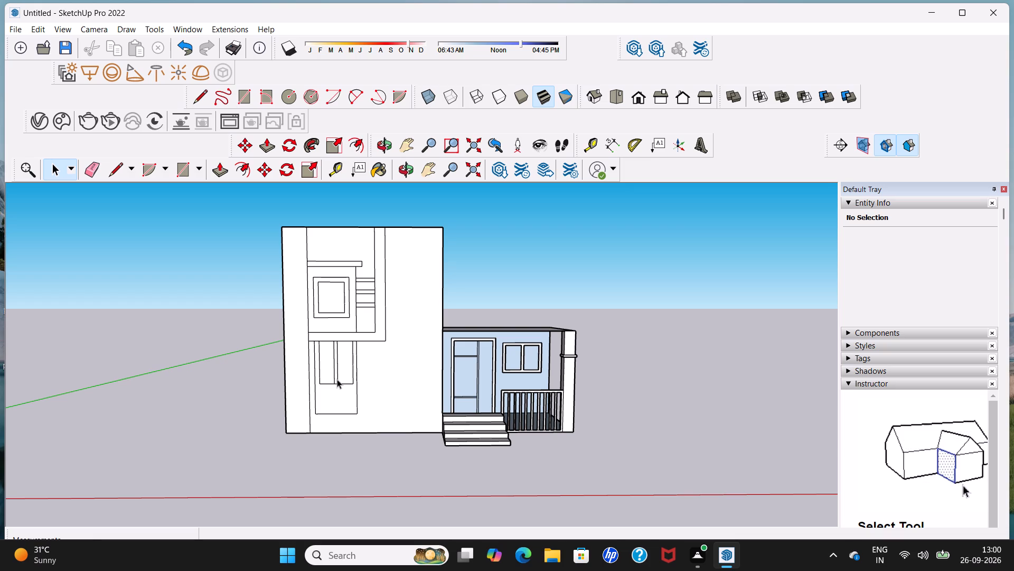
{"action": "scroll", "coordinate": [336, 379], "scroll_direction": "up", "scroll_amount": 1}
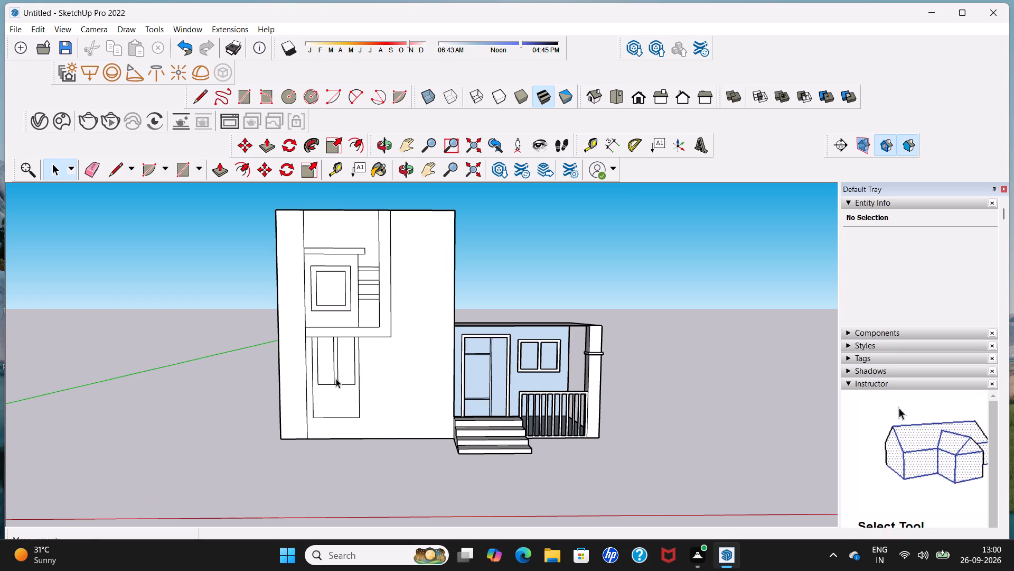
{"action": "scroll", "coordinate": [336, 379], "scroll_direction": "down", "scroll_amount": 2}
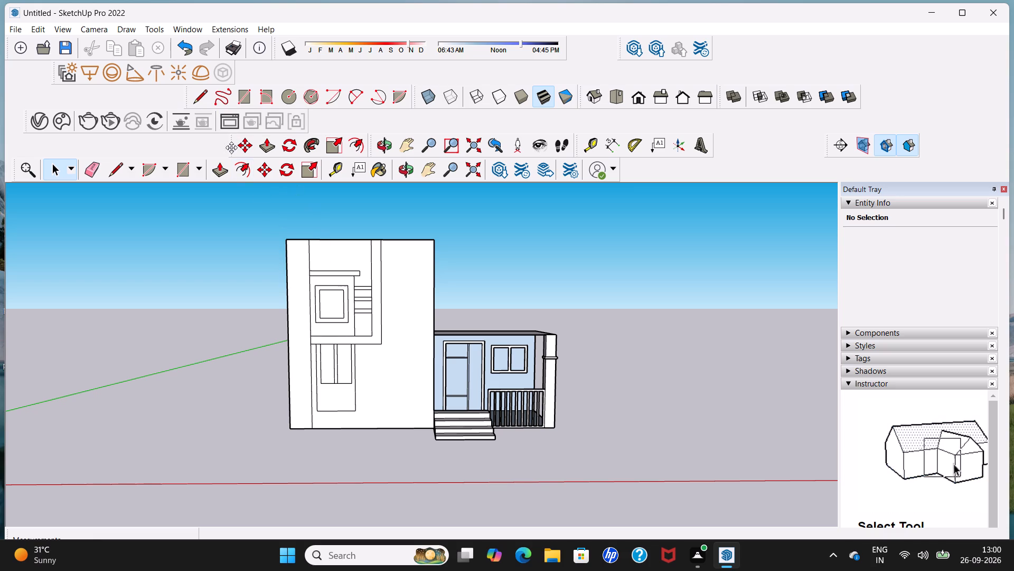
{"action": "left_click", "coordinate": [205, 93]}
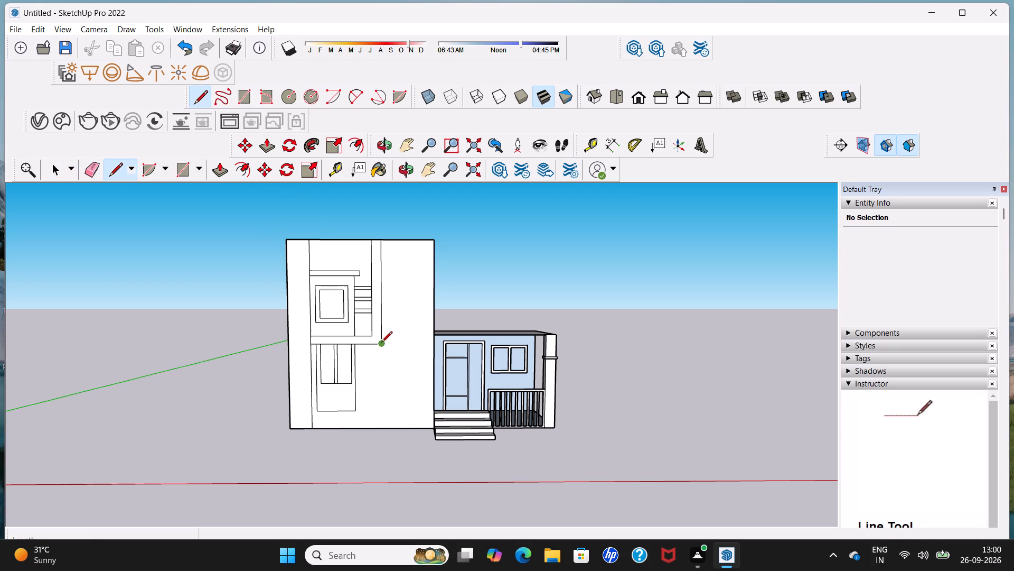
{"action": "left_click", "coordinate": [383, 345]}
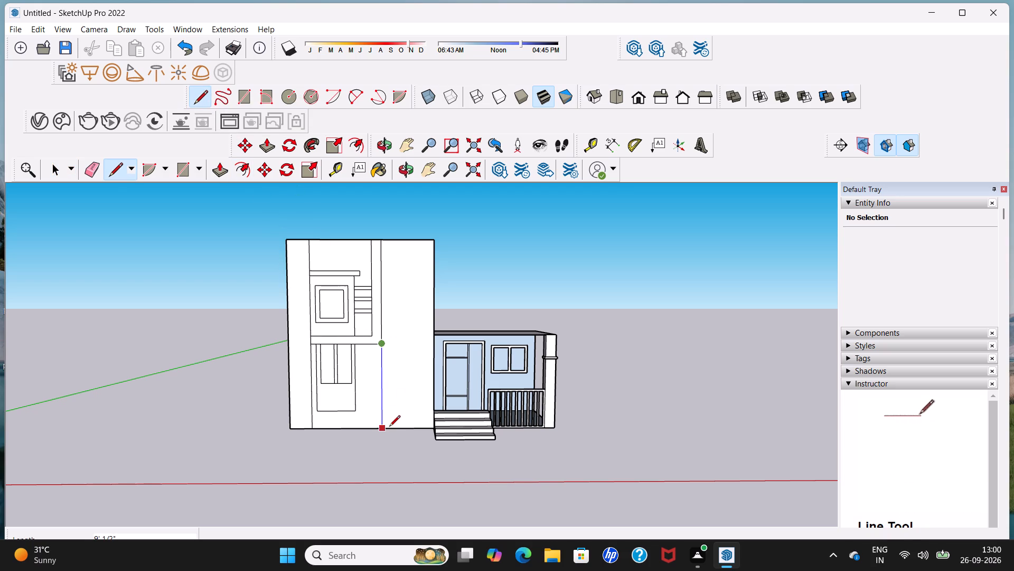
{"action": "left_click", "coordinate": [389, 427]}
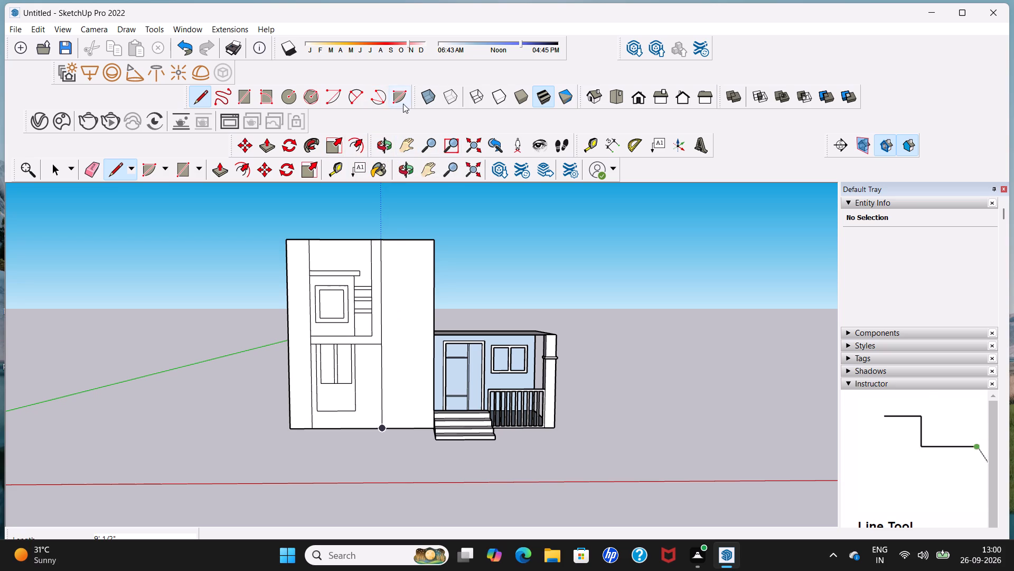
Place a horizontal Tape Measure guide about 1' 4 1/2" below the bottom edge of the large frame's lower band.
{"action": "left_click", "coordinate": [589, 143]}
{"action": "scroll", "coordinate": [380, 367], "scroll_direction": "up", "scroll_amount": 5}
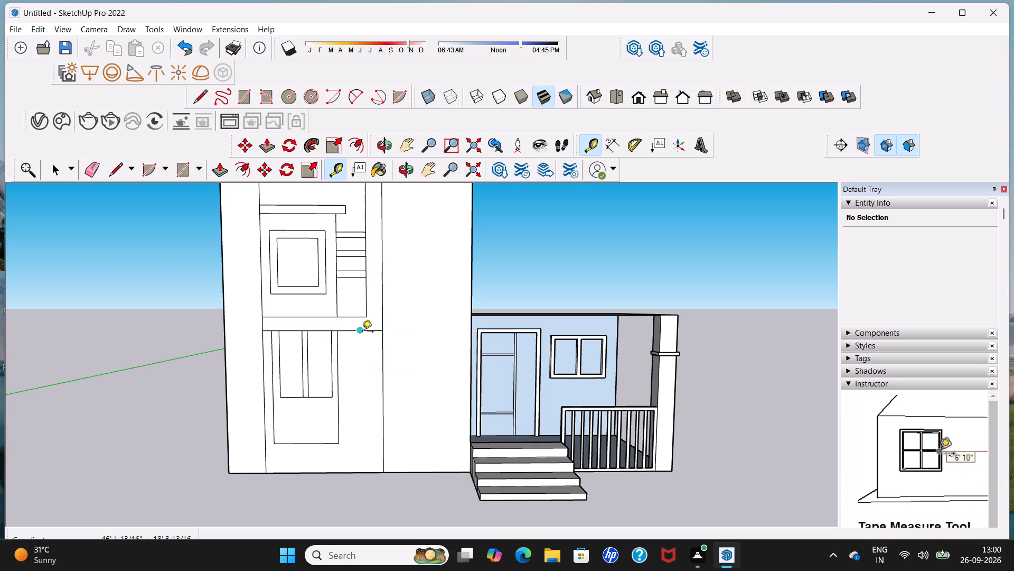
{"action": "left_click", "coordinate": [362, 333]}
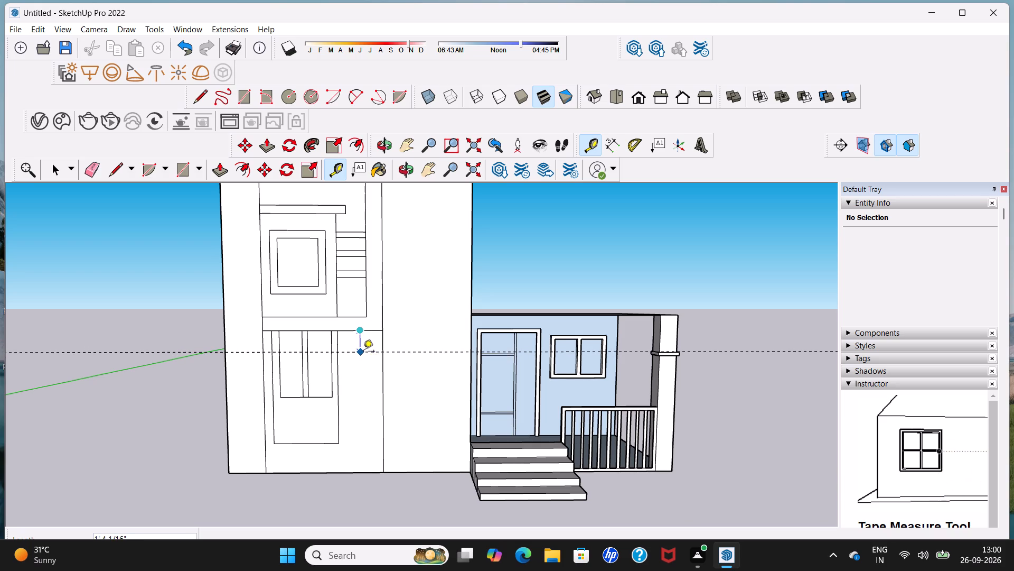
{"action": "left_click", "coordinate": [363, 353]}
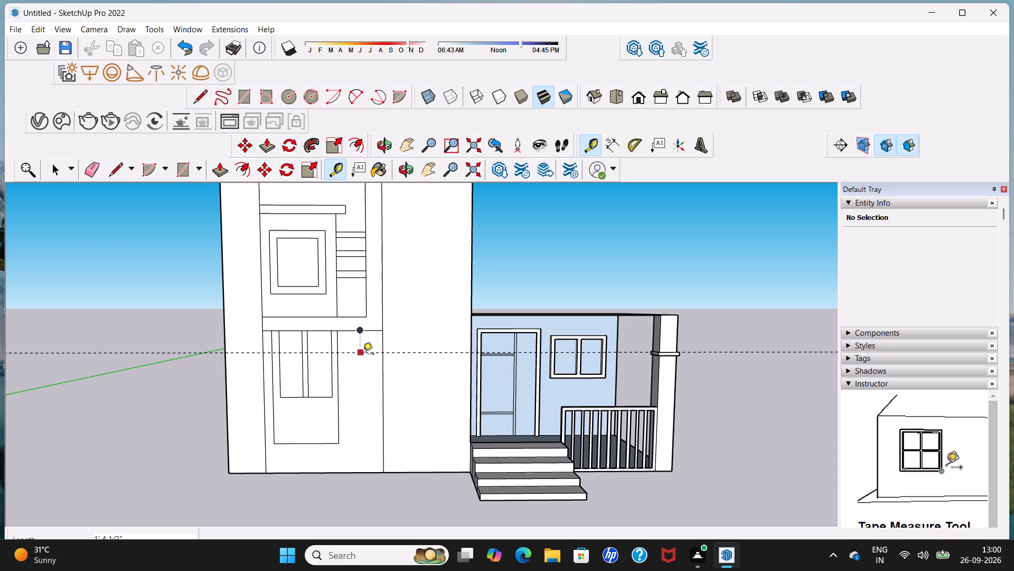
{"action": "left_click", "coordinate": [363, 355]}
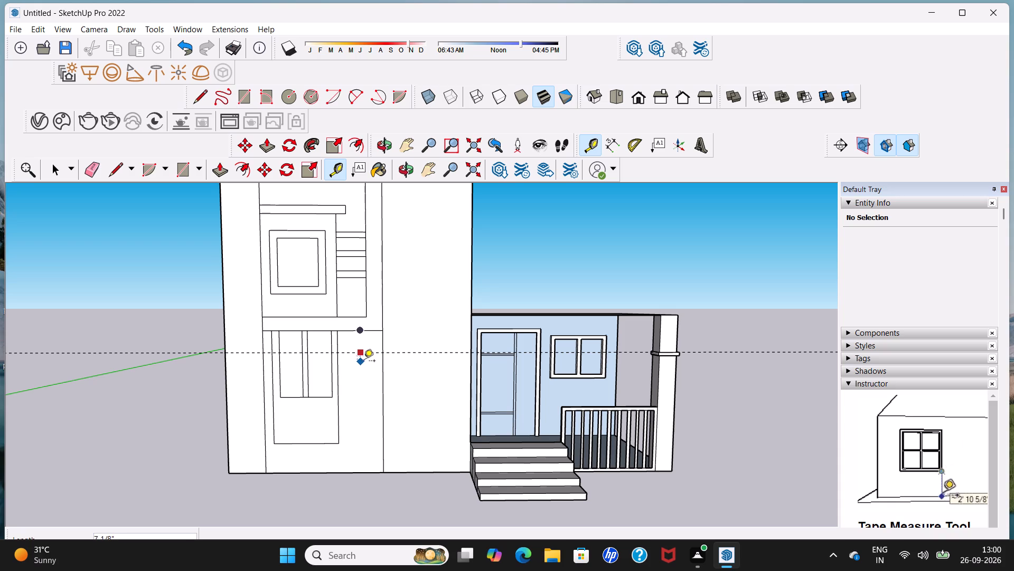
{"action": "key", "text": "space"}
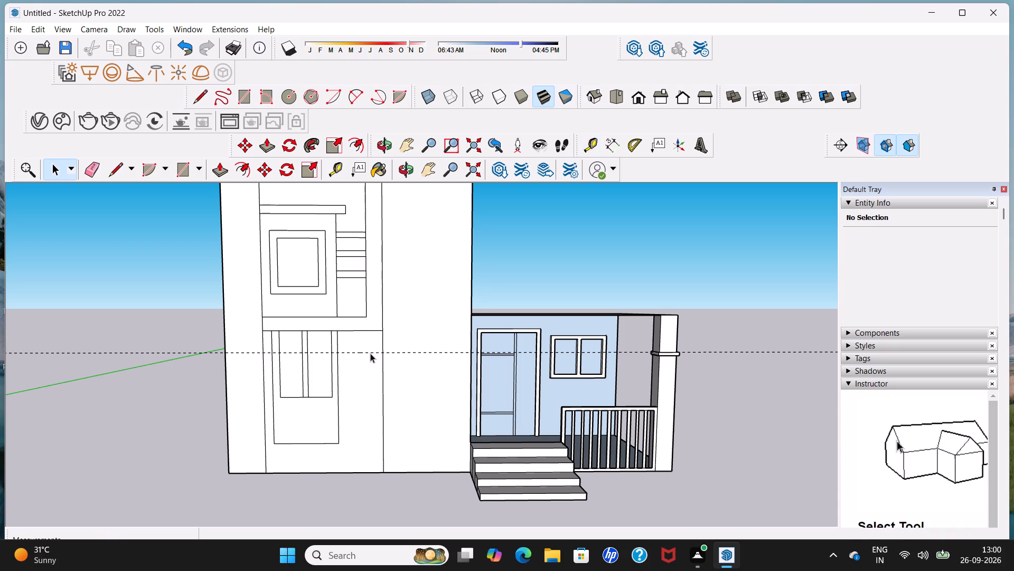
Place a horizontal Tape Measure guide about 2 13/16" below the existing guide under the large frame's lower band.
{"action": "left_click", "coordinate": [593, 146]}
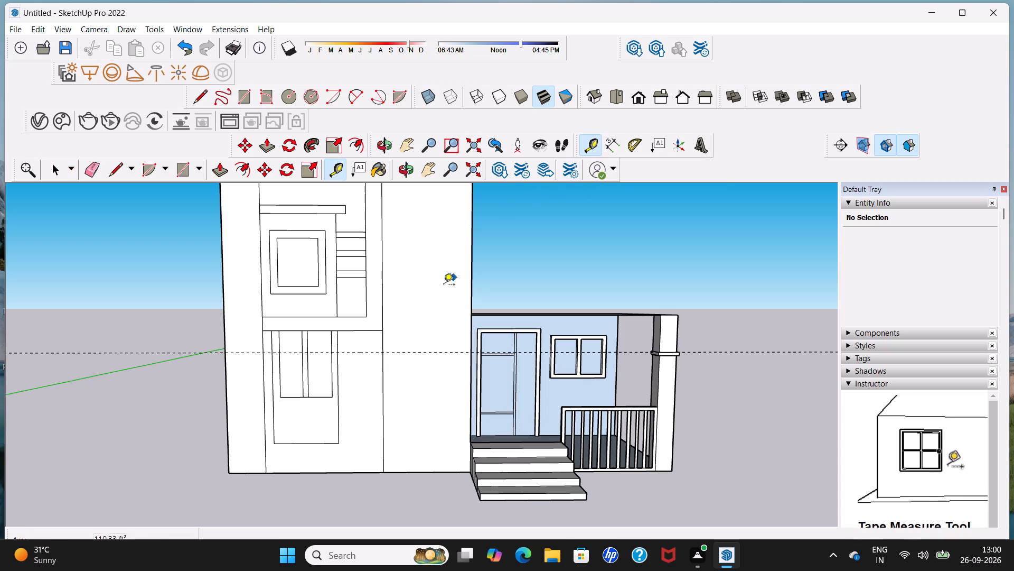
{"action": "left_click", "coordinate": [372, 351]}
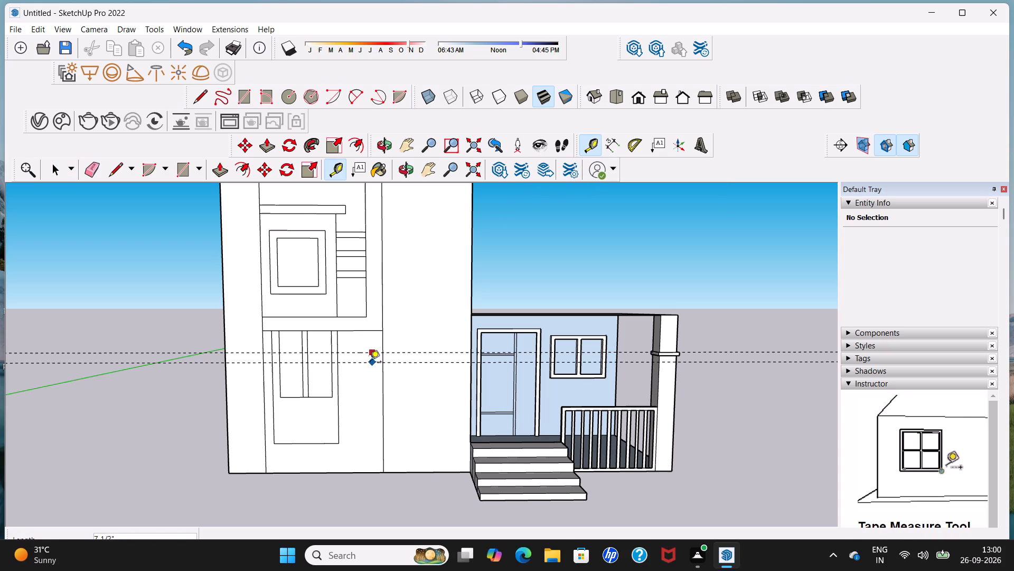
{"action": "scroll", "coordinate": [372, 361], "scroll_direction": "up", "scroll_amount": 8}
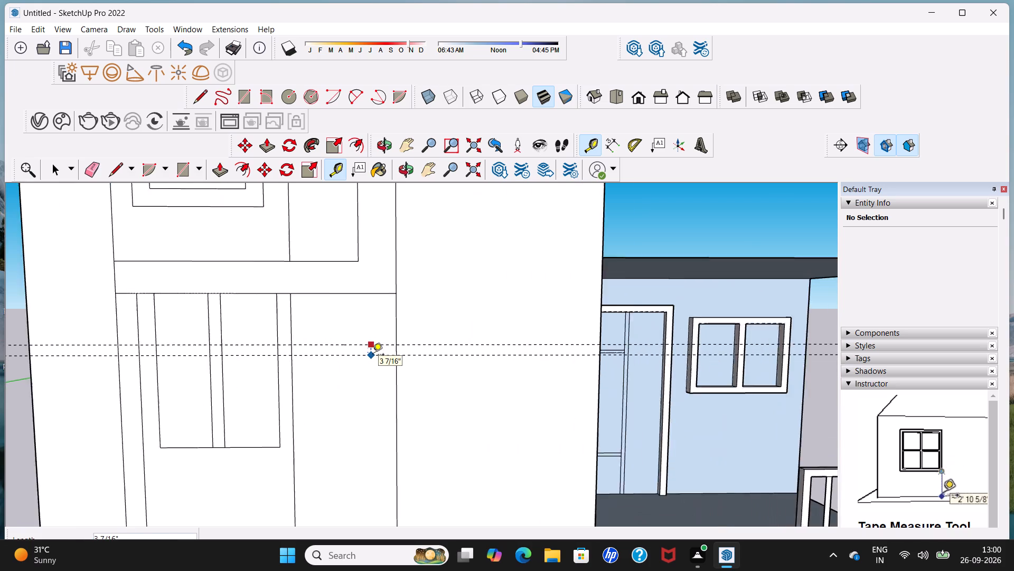
{"action": "scroll", "coordinate": [373, 355], "scroll_direction": "up", "scroll_amount": 1}
{"action": "left_click", "coordinate": [374, 353]}
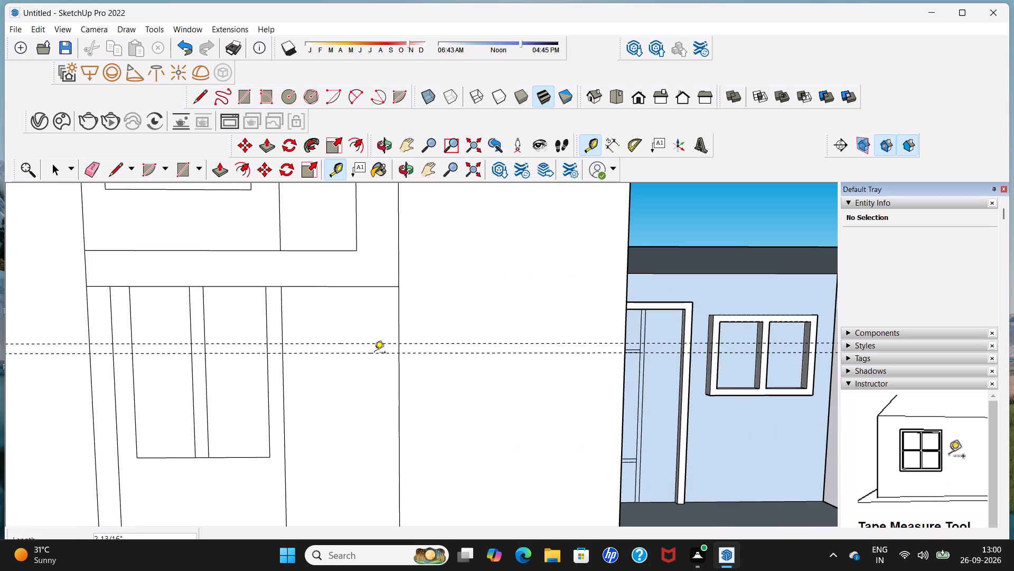
Add a second pair of horizontal guides, about 1' 1 11/16" below the first pair and about 2 11/16" apart.
{"action": "left_click", "coordinate": [374, 356]}
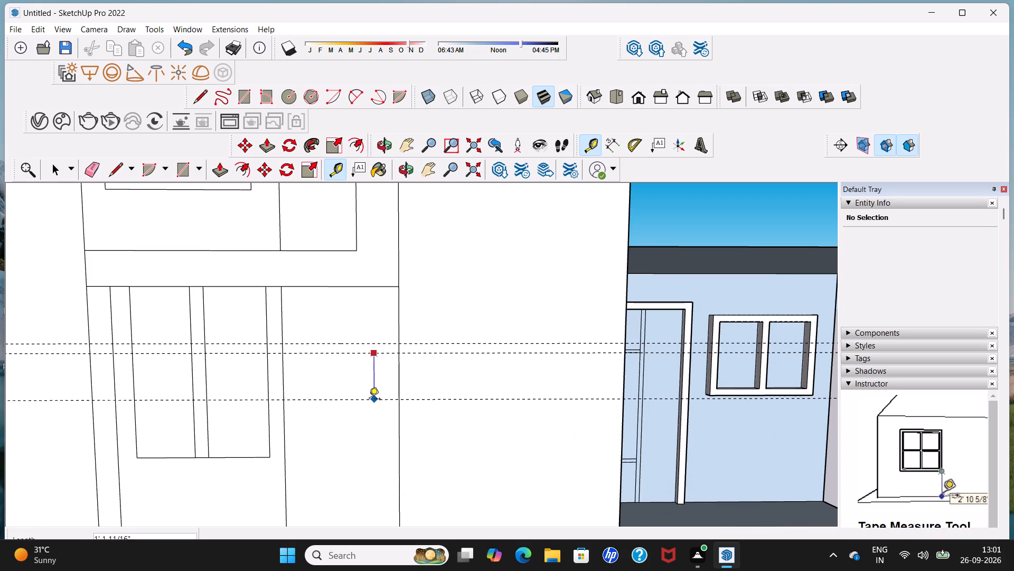
{"action": "left_click", "coordinate": [369, 400]}
{"action": "left_click", "coordinate": [377, 402]}
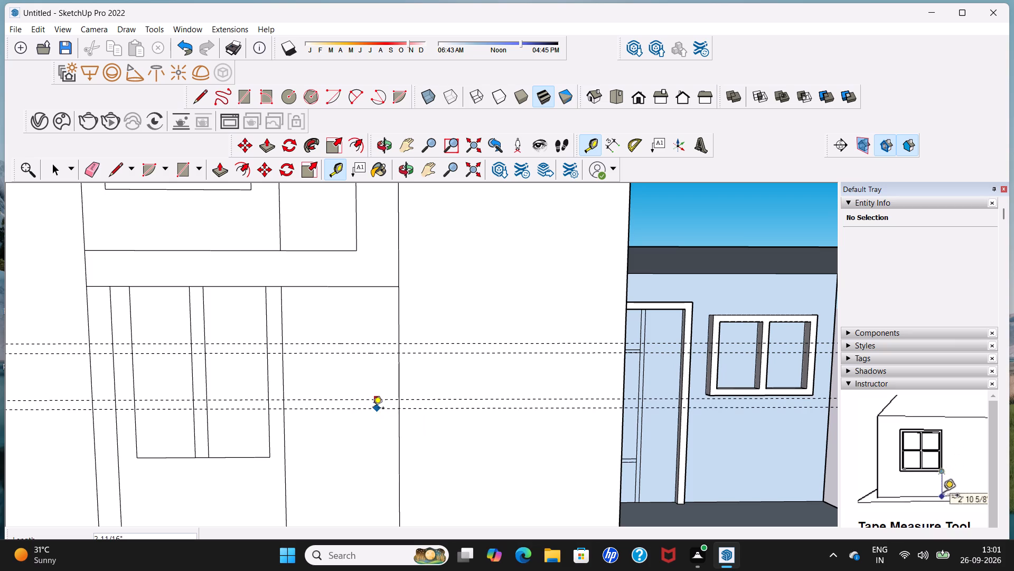
{"action": "left_click", "coordinate": [373, 407]}
Add a third pair of horizontal guides, about 1' 1 3/16" below the second pair and about 1 13/16" apart.
{"action": "scroll", "coordinate": [372, 405], "scroll_direction": "down", "scroll_amount": 6}
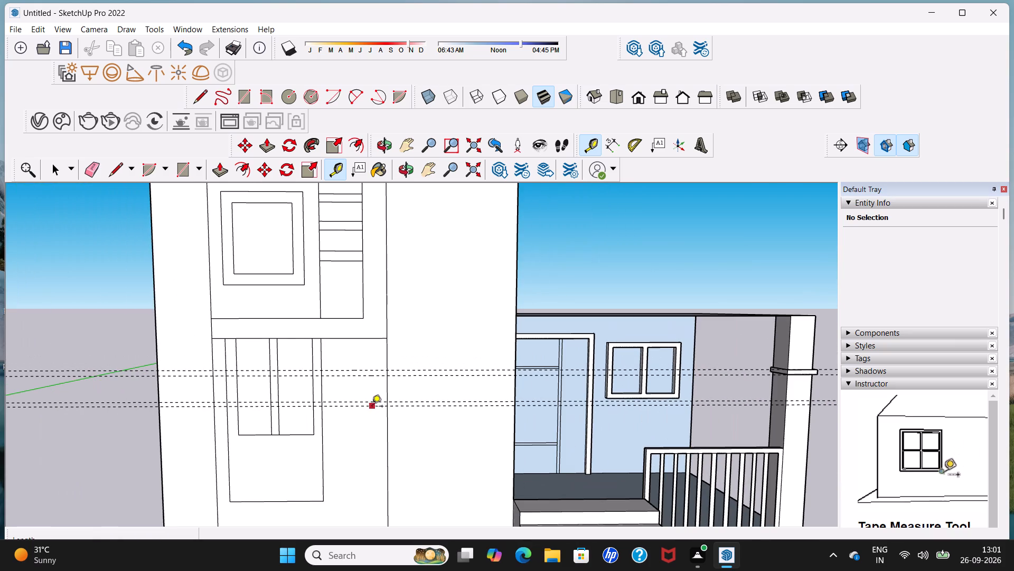
{"action": "scroll", "coordinate": [381, 417], "scroll_direction": "up", "scroll_amount": 5}
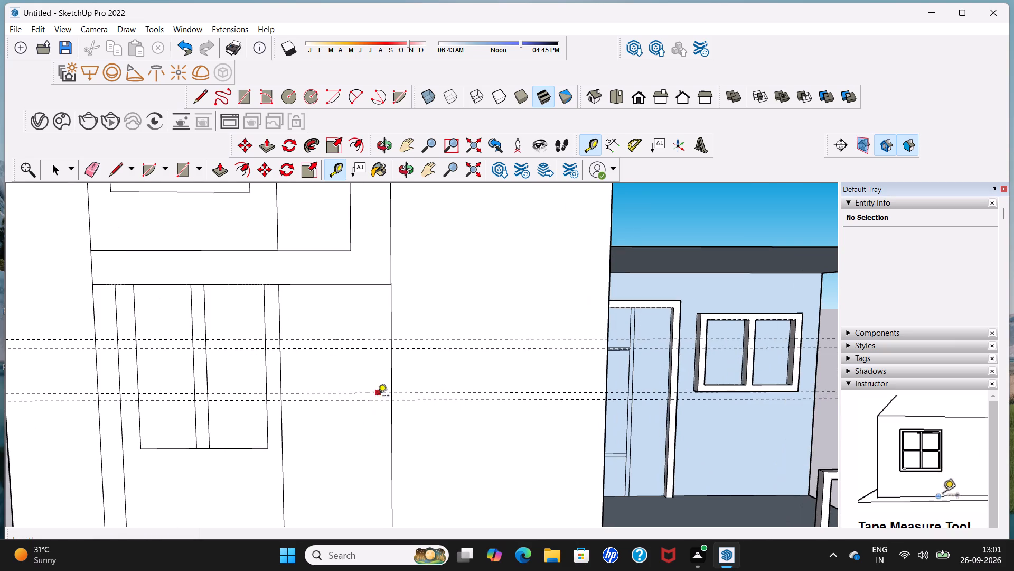
{"action": "middle_click_drag", "start_coordinate": [380, 402], "coordinate": [381, 394], "text": "shift"}
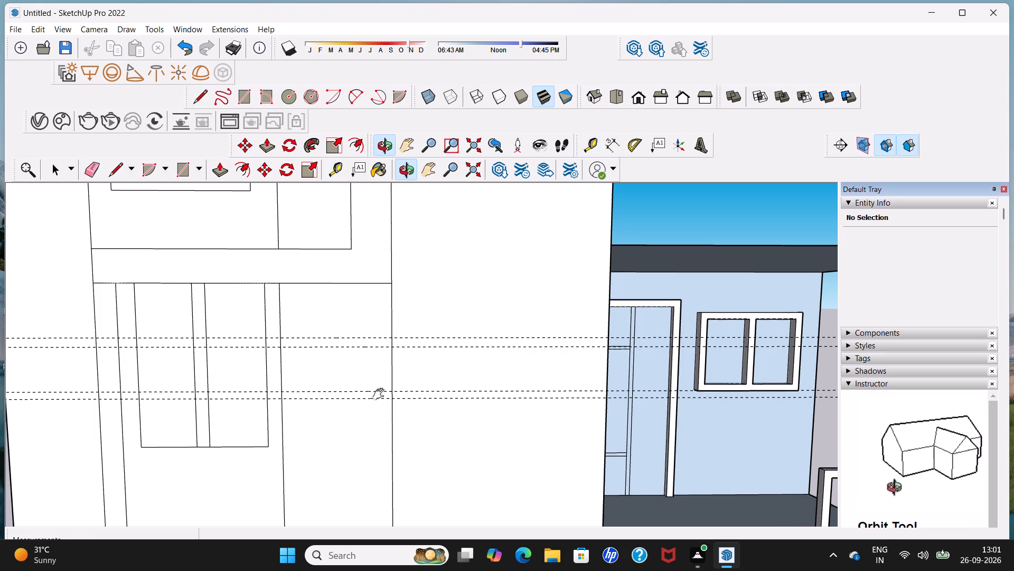
{"action": "middle_click_drag", "start_coordinate": [381, 394], "coordinate": [398, 282], "text": "shift"}
{"action": "scroll", "coordinate": [392, 292], "scroll_direction": "up", "scroll_amount": 2}
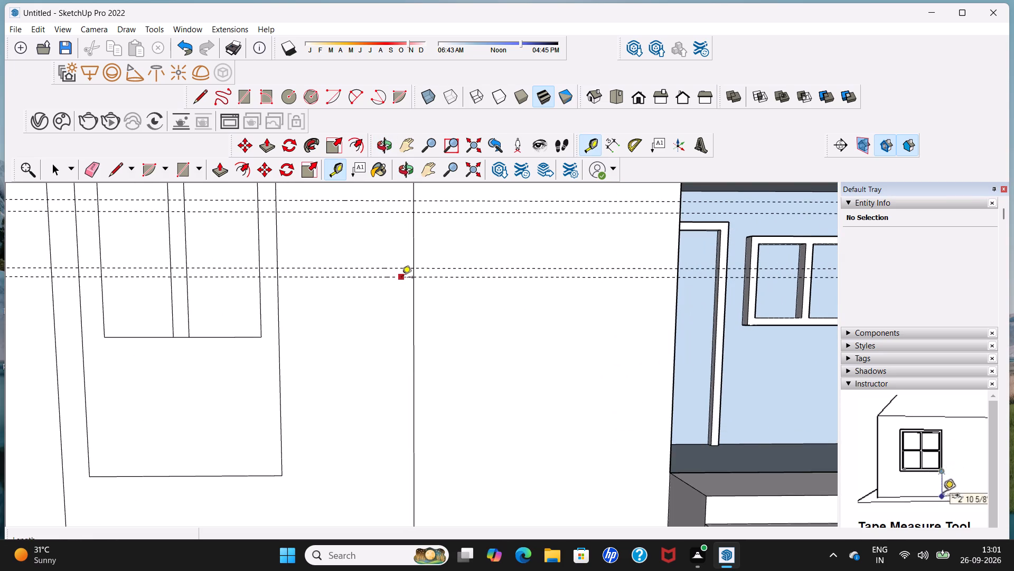
{"action": "left_click", "coordinate": [403, 279]}
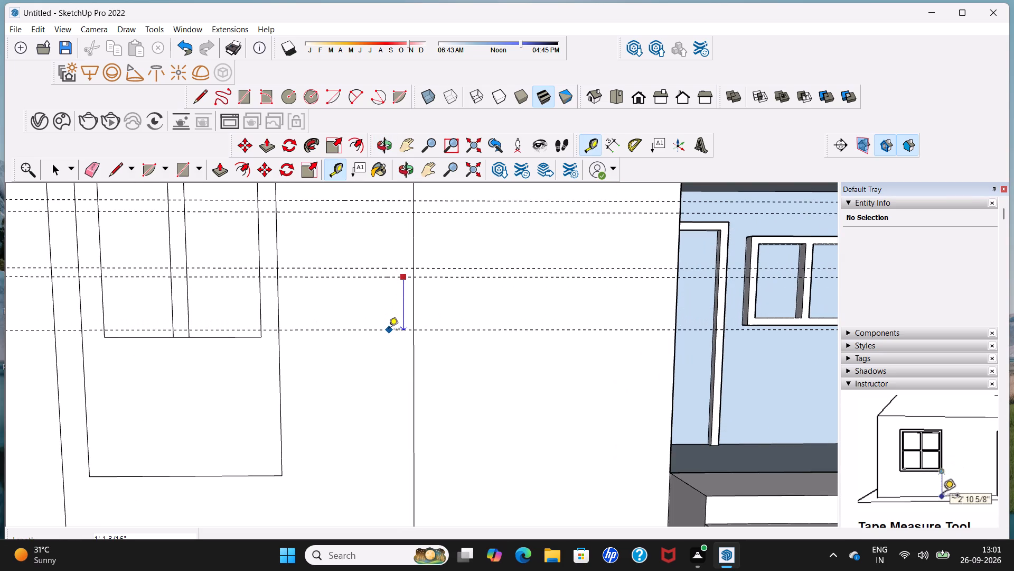
{"action": "left_click", "coordinate": [389, 330]}
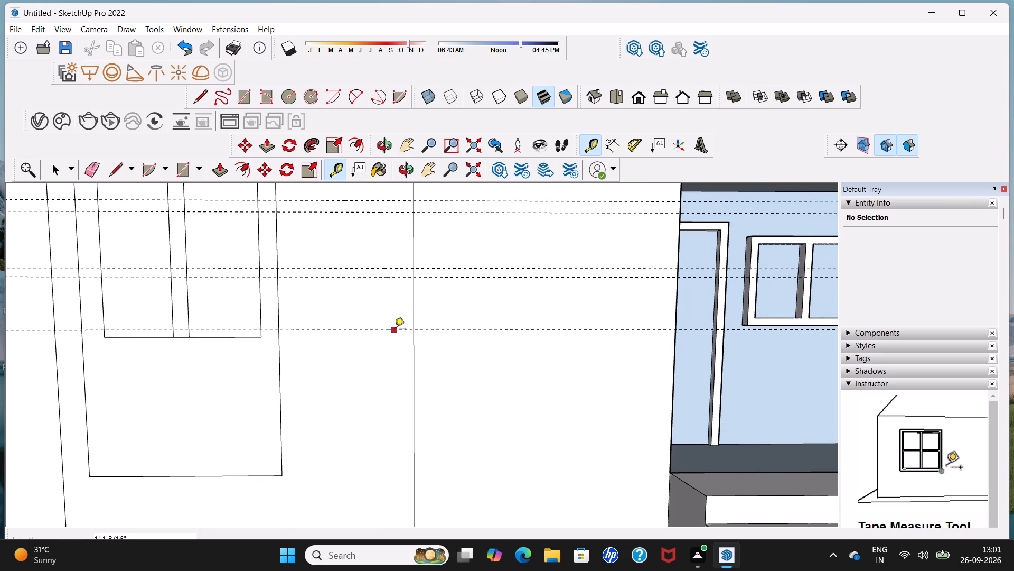
{"action": "left_click", "coordinate": [396, 330]}
{"action": "left_click", "coordinate": [393, 340]}
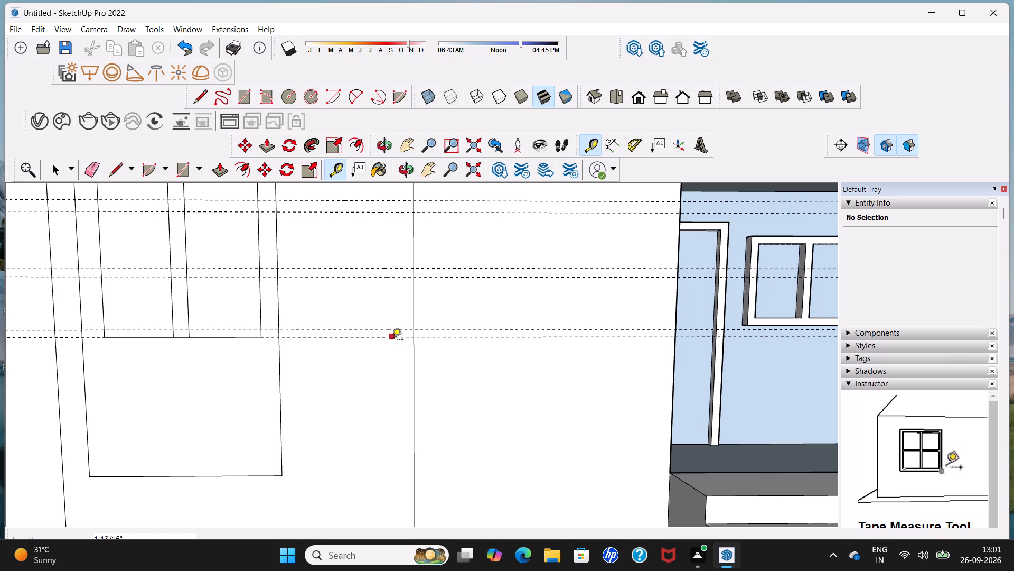
Add a fourth pair of horizontal guides, about 1' 1 1/8" below the third pair and about 2 1/16" apart.
{"action": "scroll", "coordinate": [392, 340], "scroll_direction": "down", "scroll_amount": 5}
{"action": "scroll", "coordinate": [389, 349], "scroll_direction": "up", "scroll_amount": 5}
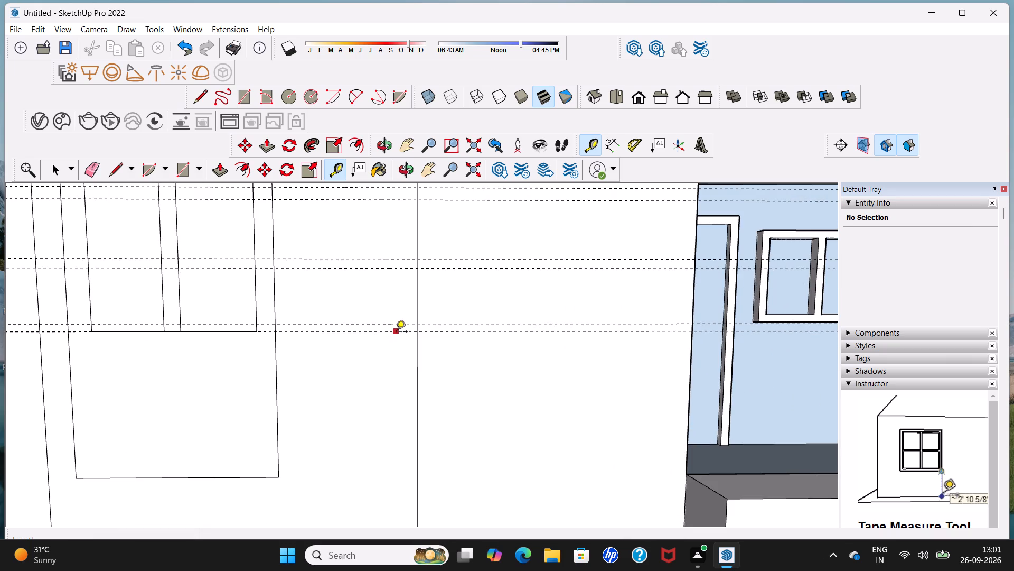
{"action": "left_click", "coordinate": [398, 334]}
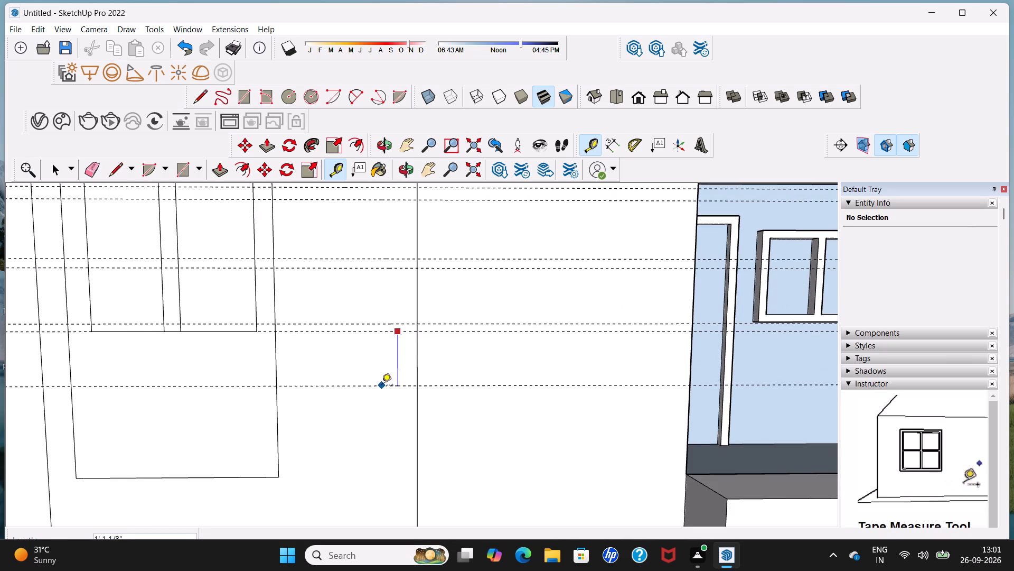
{"action": "left_click", "coordinate": [382, 386]}
{"action": "left_click", "coordinate": [388, 385]}
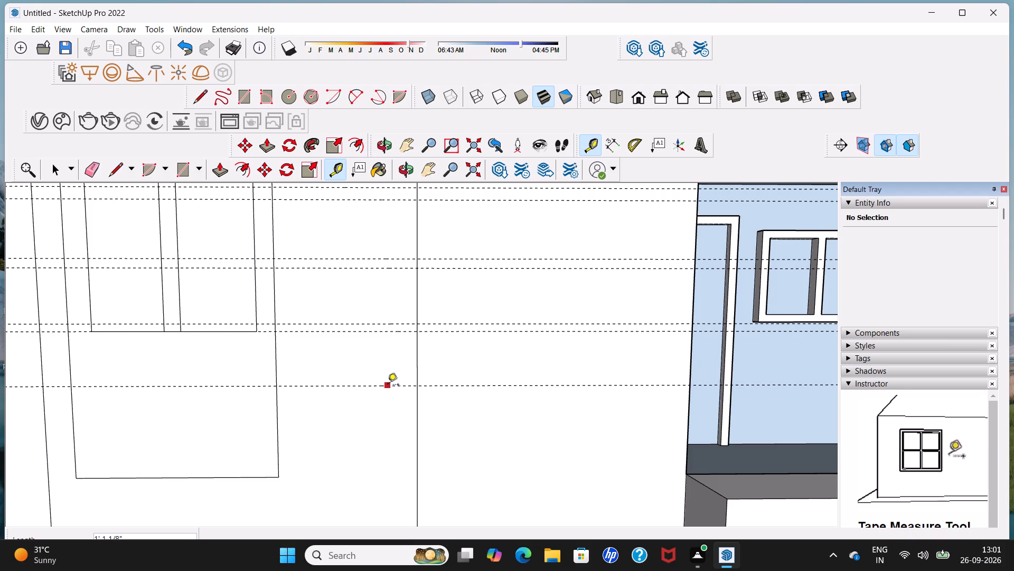
{"action": "left_click", "coordinate": [384, 394]}
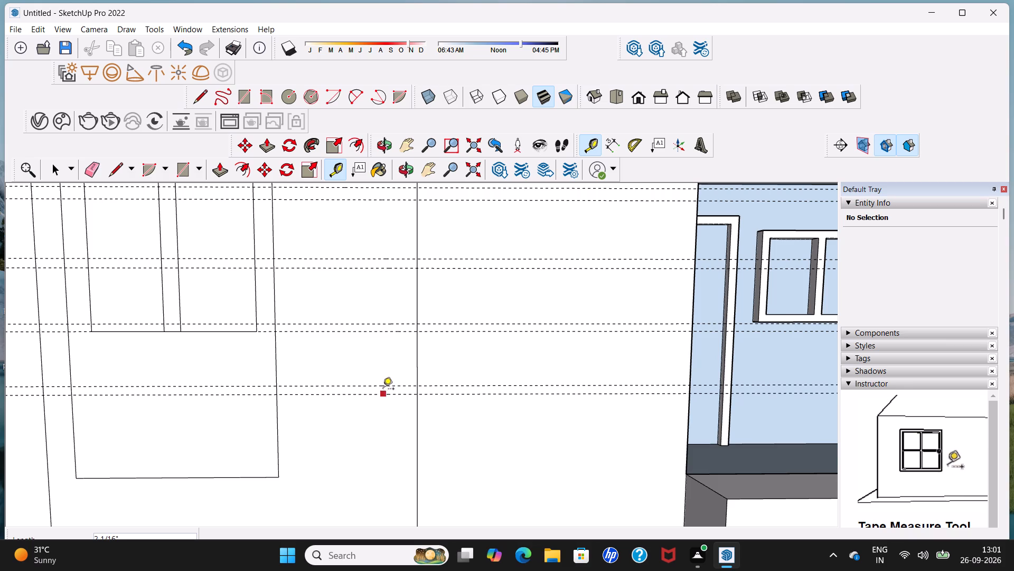
Add a fifth pair of horizontal guides, about 1' 1/2" below the fourth pair and about 2 3/8" apart.
{"action": "scroll", "coordinate": [382, 389], "scroll_direction": "down", "scroll_amount": 5}
{"action": "middle_click_drag", "start_coordinate": [382, 389], "coordinate": [374, 310], "text": "shift"}
{"action": "scroll", "coordinate": [371, 319], "scroll_direction": "up", "scroll_amount": 5}
{"action": "left_click", "coordinate": [377, 310]}
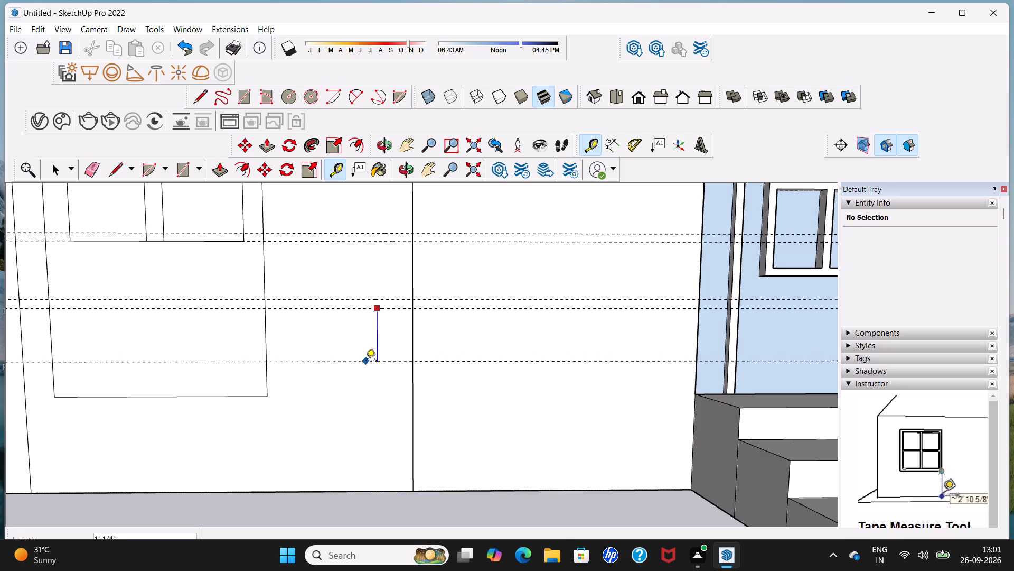
{"action": "left_click", "coordinate": [367, 363]}
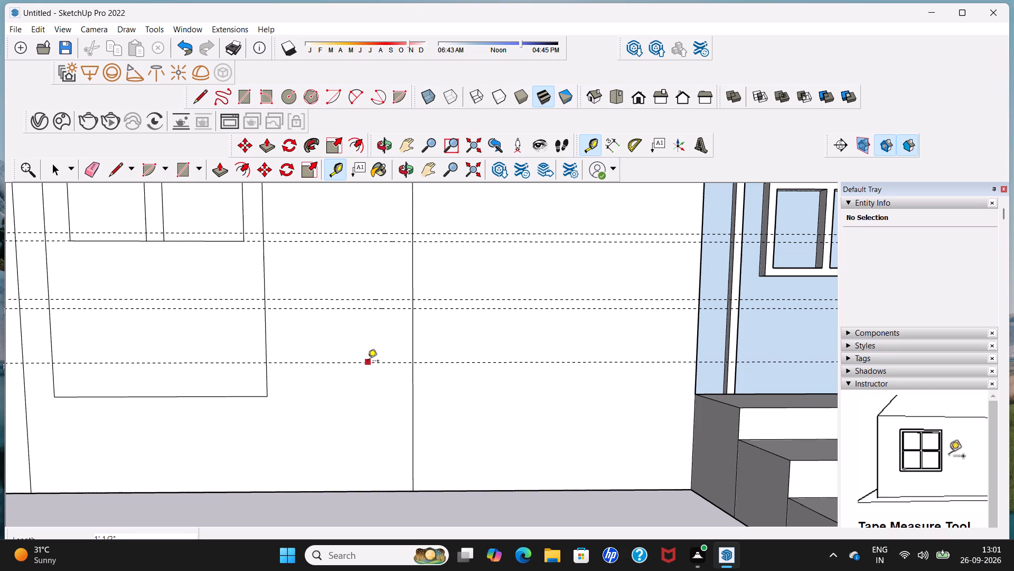
{"action": "left_click", "coordinate": [375, 365]}
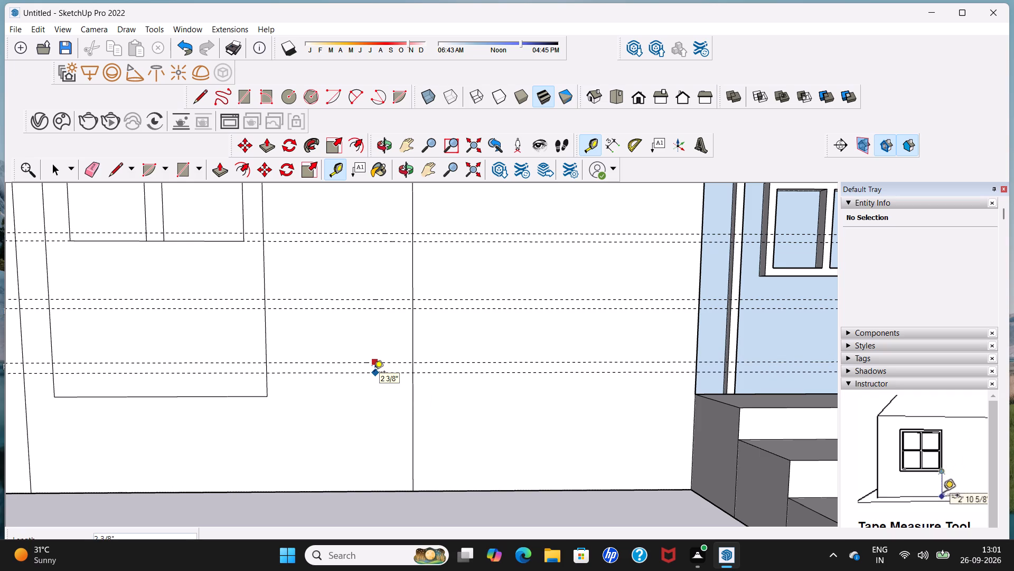
{"action": "left_click", "coordinate": [374, 373]}
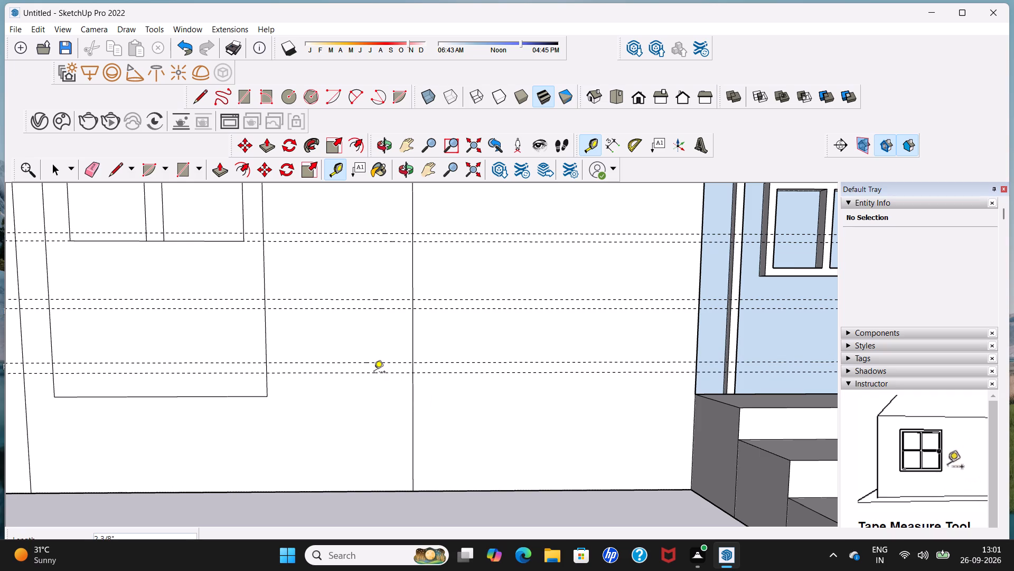
Add a sixth pair of horizontal guides near the block's base, about 11 13/16" below the fifth pair and about 1 15/16" apart.
{"action": "scroll", "coordinate": [374, 373], "scroll_direction": "down", "scroll_amount": 5}
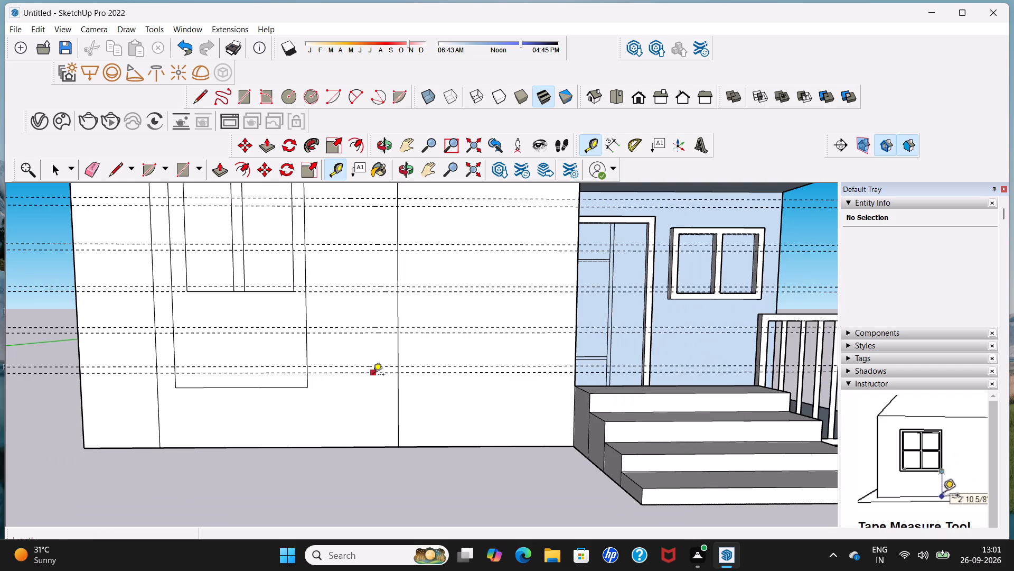
{"action": "left_click", "coordinate": [373, 375]}
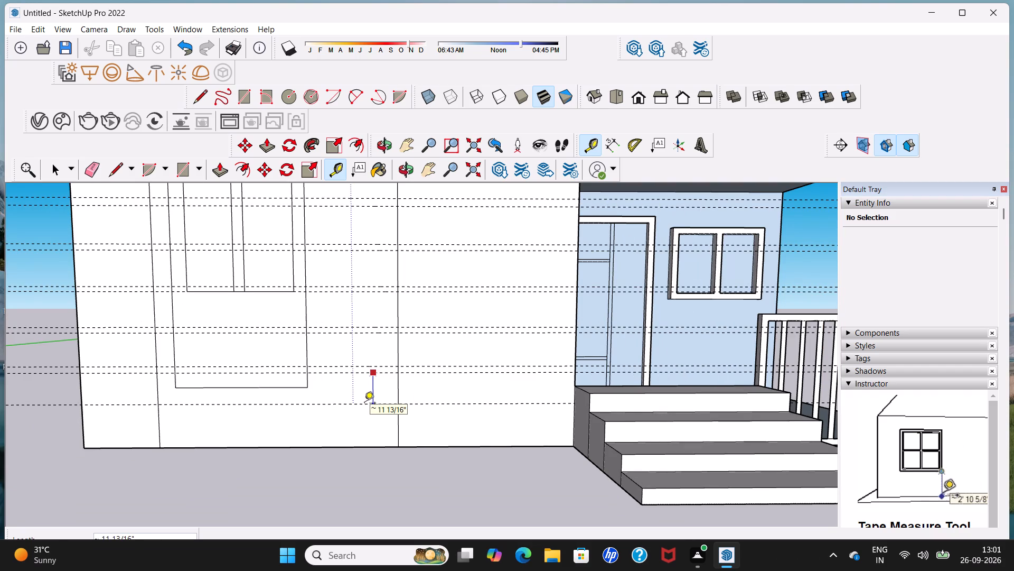
{"action": "left_click", "coordinate": [364, 404]}
{"action": "left_click", "coordinate": [367, 406]}
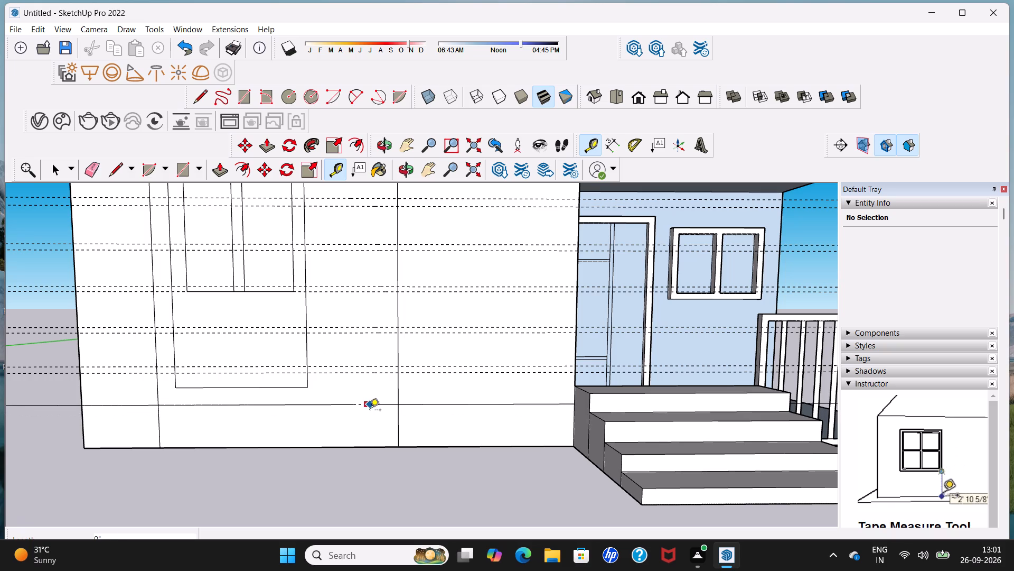
{"action": "scroll", "coordinate": [369, 413], "scroll_direction": "up", "scroll_amount": 6}
{"action": "left_click", "coordinate": [369, 407]}
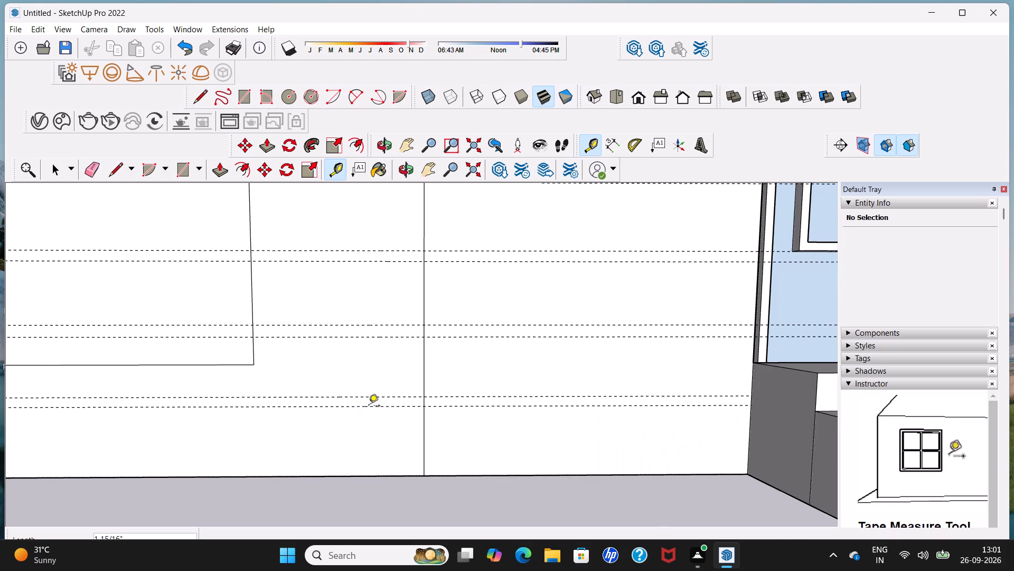
{"action": "scroll", "coordinate": [369, 407], "scroll_direction": "down", "scroll_amount": 13}
{"action": "key", "text": "space"}
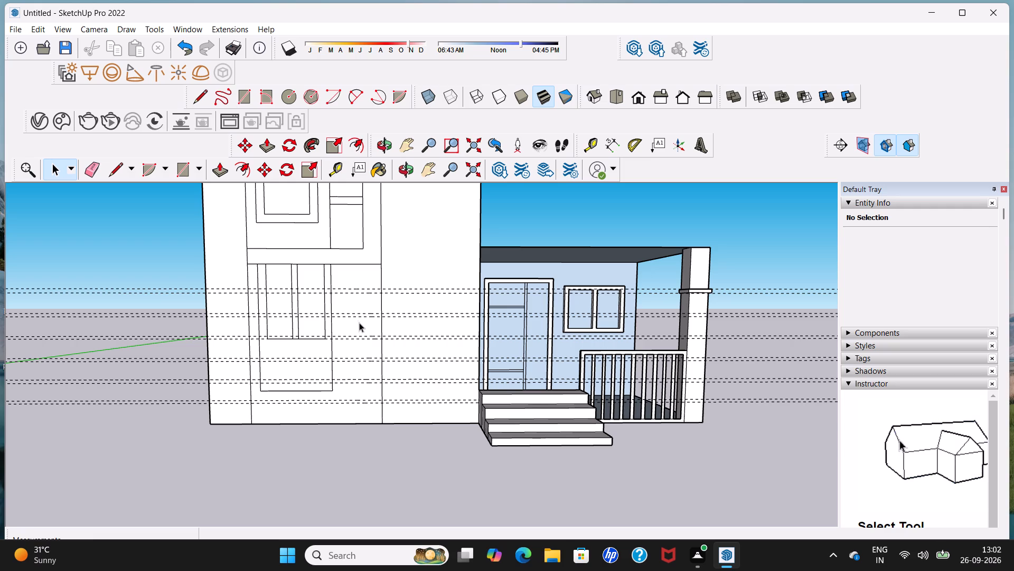
Draw two lines about 2' 9 7/8" long on the top guide pair, from the lower panel's edge to the neighbouring vertical line.
{"action": "left_click", "coordinate": [202, 96]}
{"action": "scroll", "coordinate": [353, 310], "scroll_direction": "up", "scroll_amount": 6}
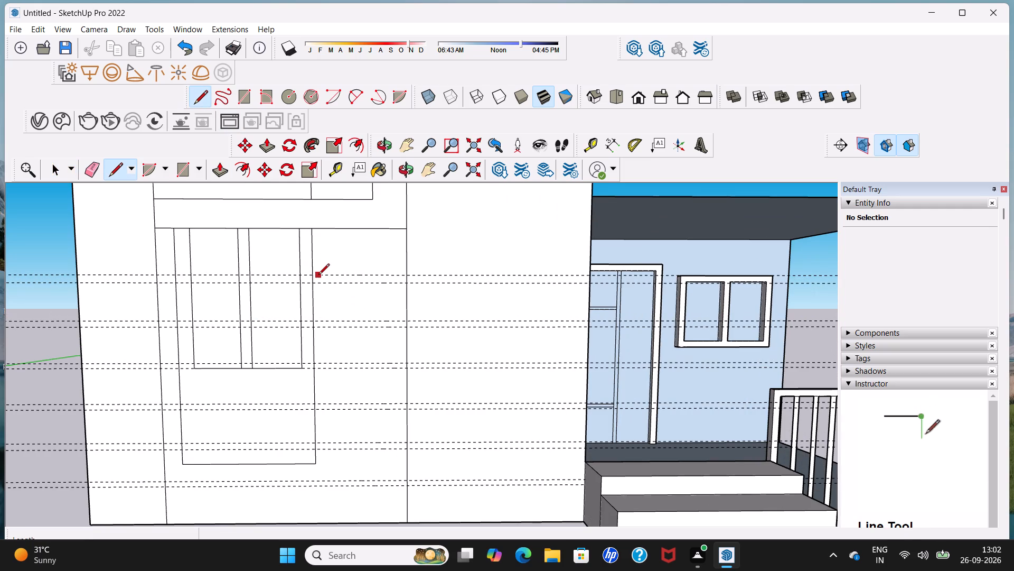
{"action": "left_click", "coordinate": [313, 277]}
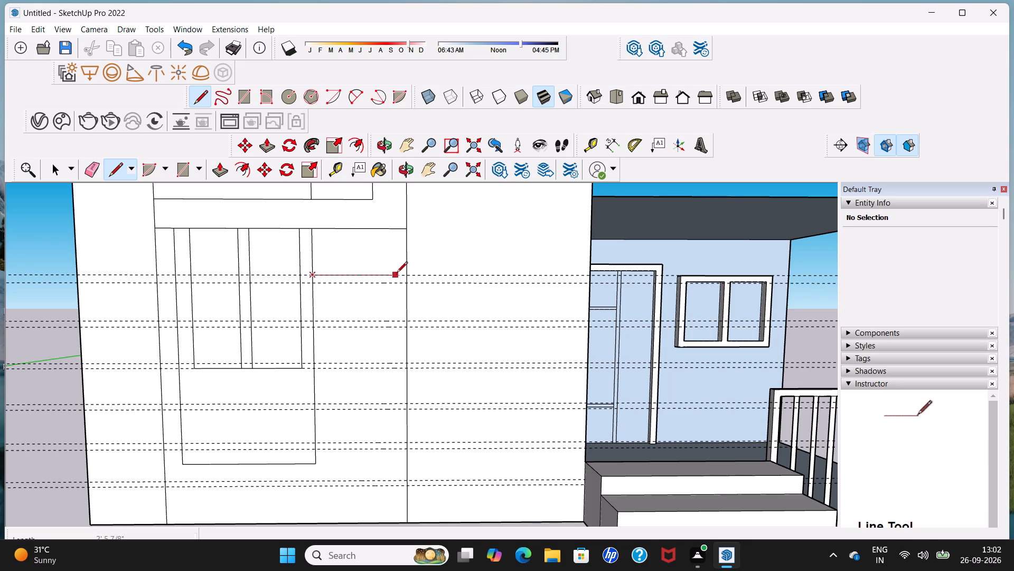
{"action": "left_click", "coordinate": [405, 273]}
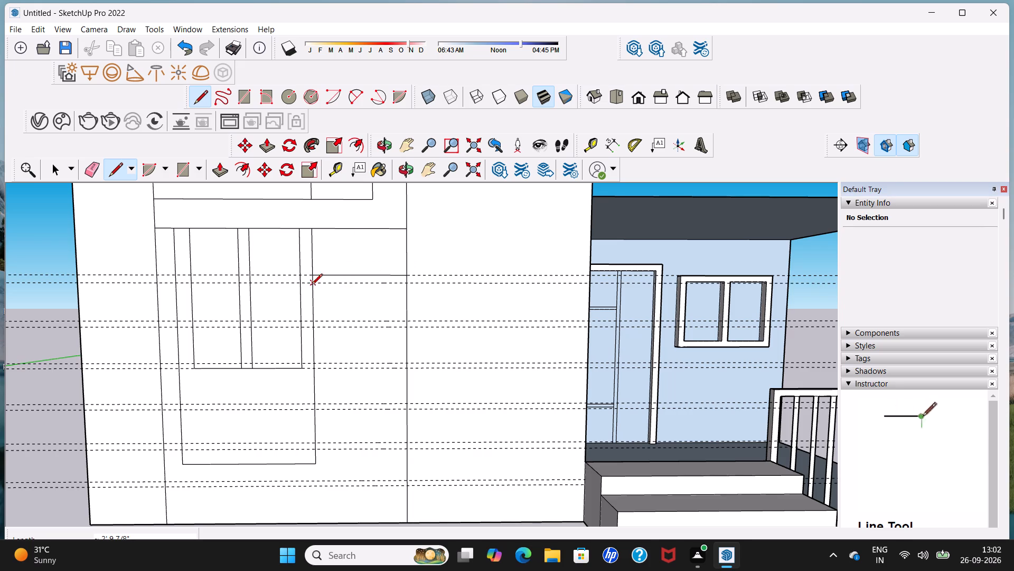
{"action": "left_click", "coordinate": [313, 285]}
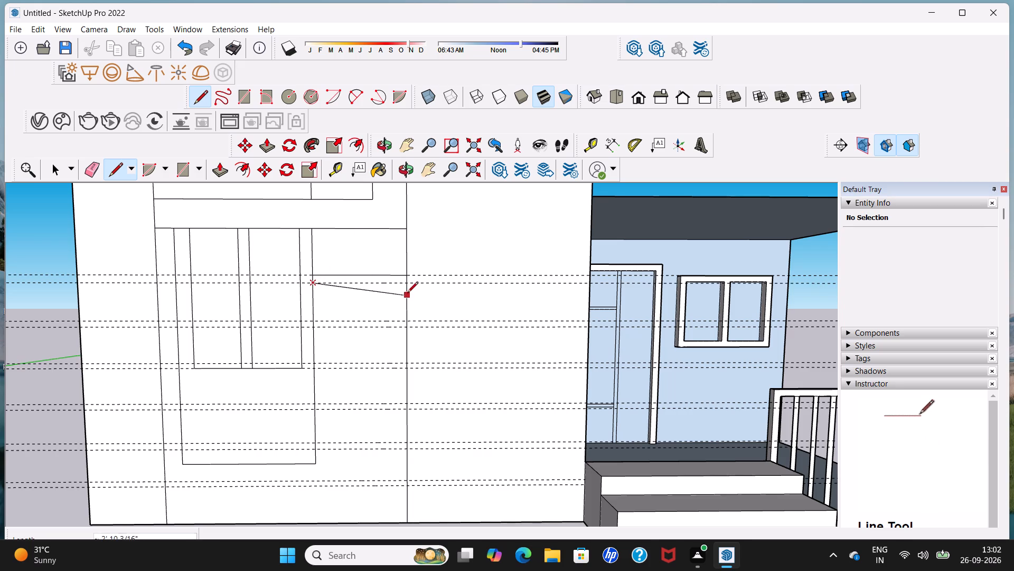
{"action": "left_click", "coordinate": [409, 287]}
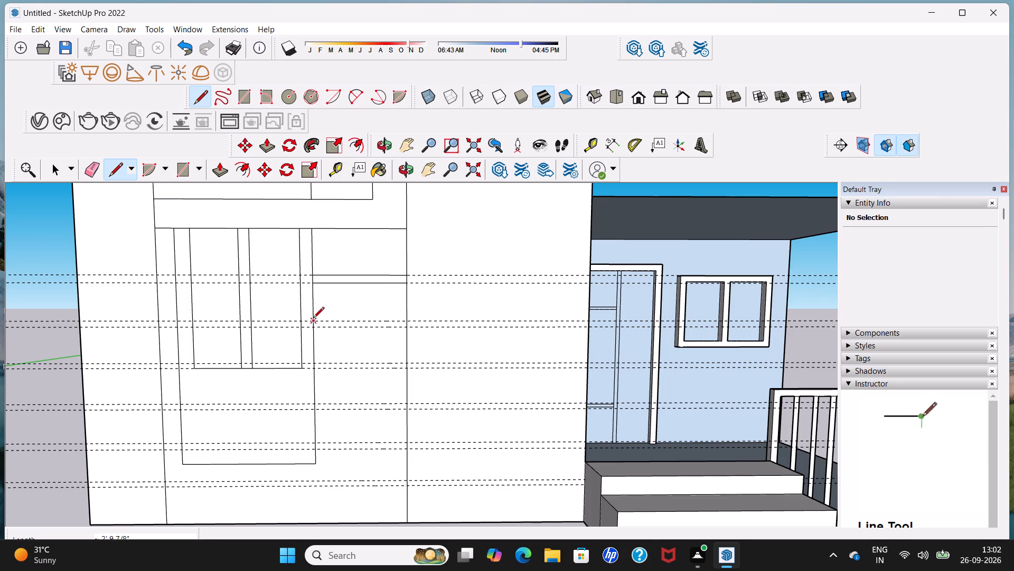
Draw two lines about 2' 9 7/8" long on the second guide pair, from the lower panel's edge to the neighbouring vertical line.
{"action": "left_click", "coordinate": [314, 319]}
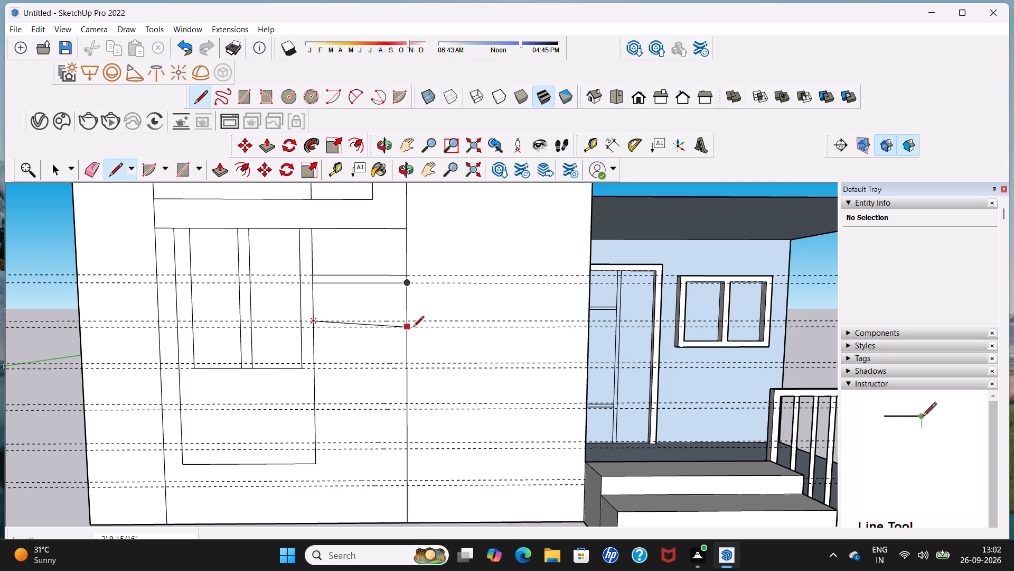
{"action": "left_click", "coordinate": [409, 320]}
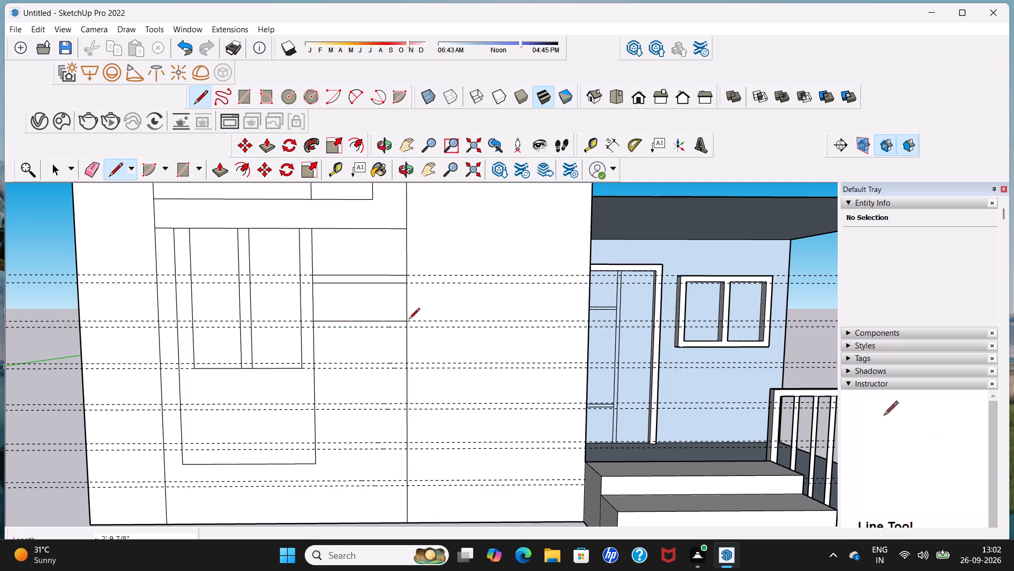
{"action": "left_click", "coordinate": [313, 329]}
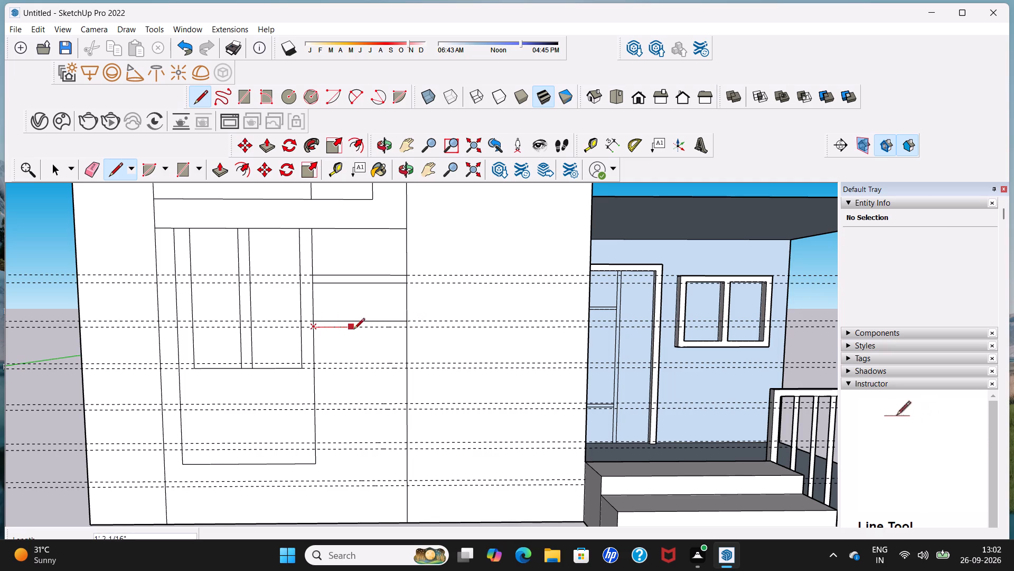
{"action": "left_click", "coordinate": [407, 329]}
{"action": "scroll", "coordinate": [406, 330], "scroll_direction": "down", "scroll_amount": 5}
{"action": "middle_click_drag", "start_coordinate": [404, 329], "coordinate": [406, 268], "text": "shift"}
{"action": "scroll", "coordinate": [382, 284], "scroll_direction": "up", "scroll_amount": 4}
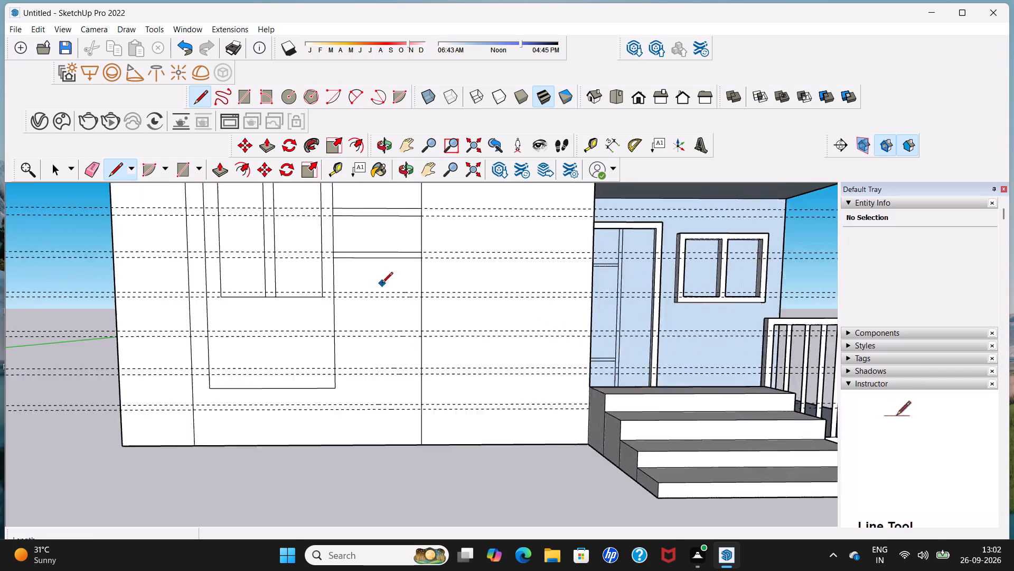
Draw six lines about 2' 9 7/8" long on the third, fourth and fifth guide pairs, from the lower panel's edge to the neighbouring vertical line.
{"action": "scroll", "coordinate": [382, 284], "scroll_direction": "up", "scroll_amount": 2}
{"action": "left_click", "coordinate": [326, 293]}
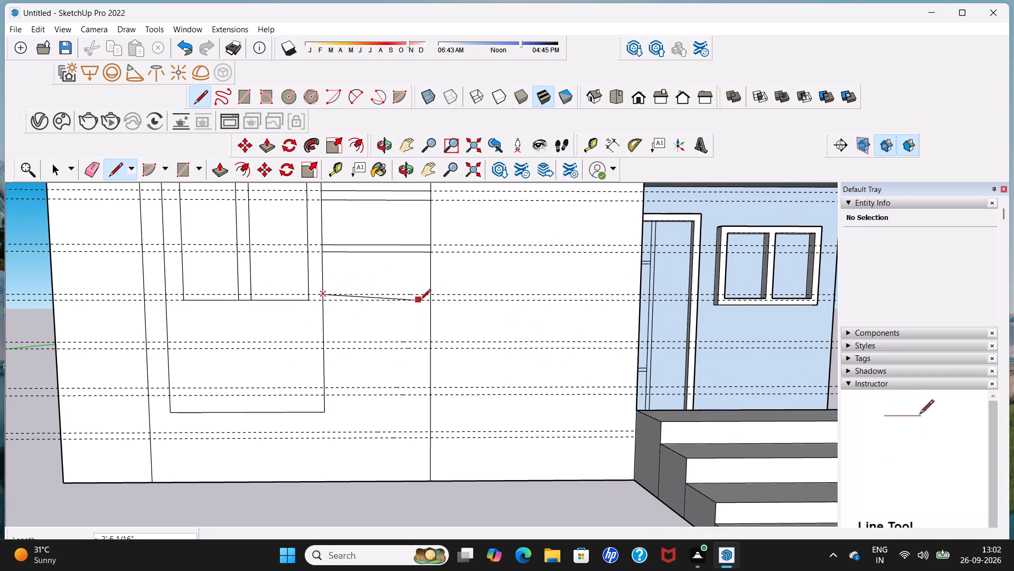
{"action": "left_click", "coordinate": [430, 293]}
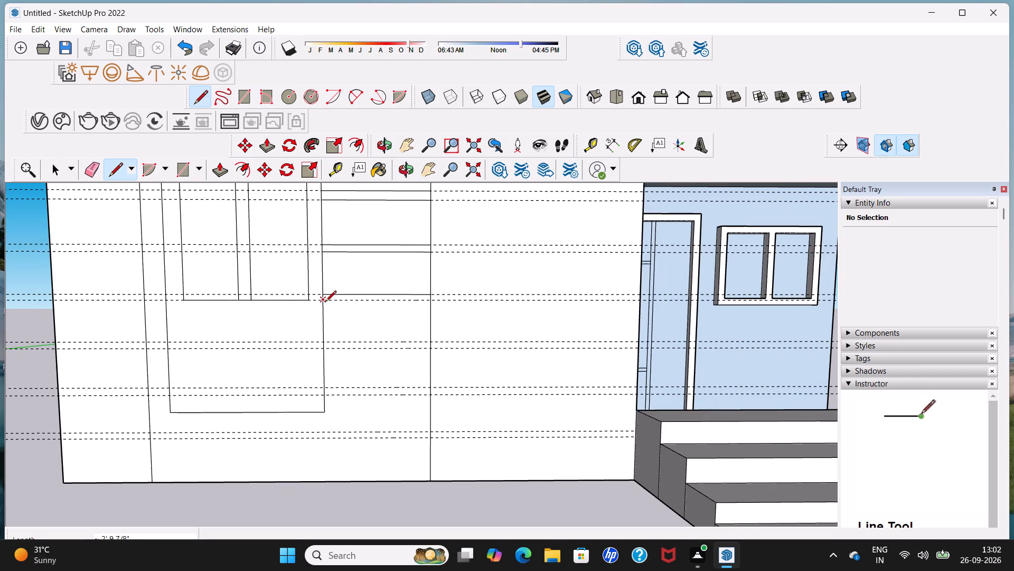
{"action": "left_click", "coordinate": [325, 302]}
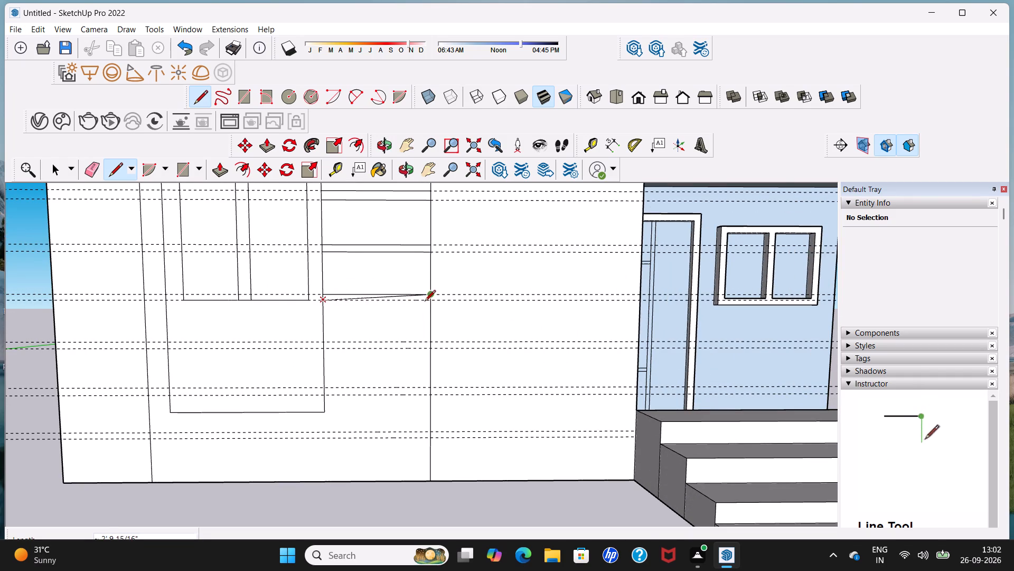
{"action": "left_click", "coordinate": [426, 305]}
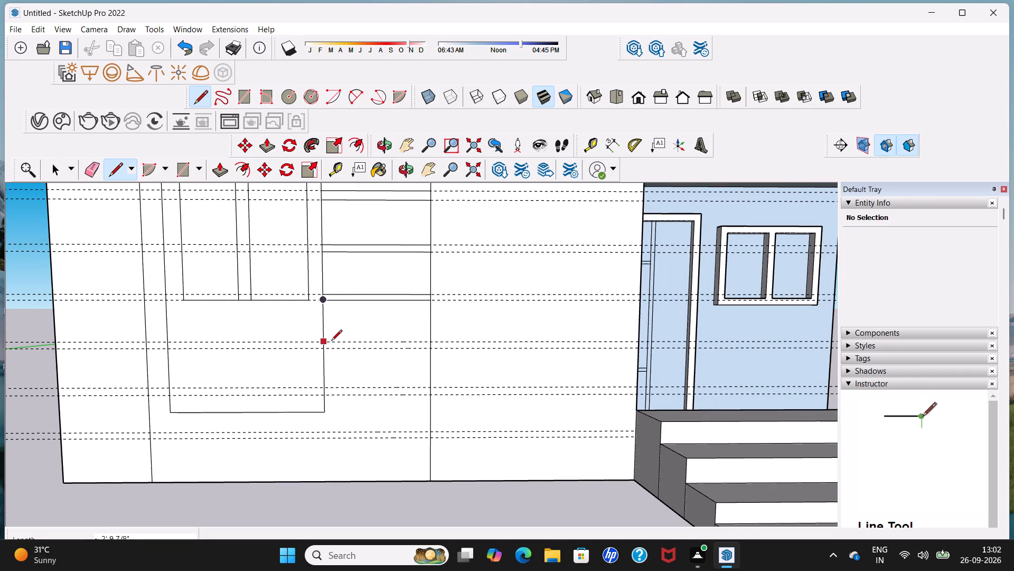
{"action": "left_click", "coordinate": [322, 344]}
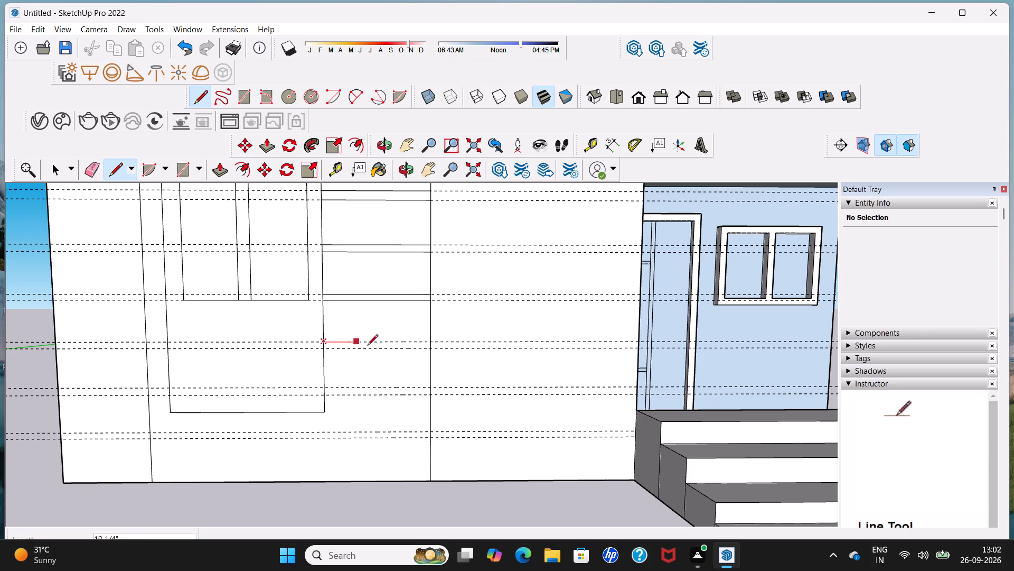
{"action": "left_click", "coordinate": [431, 344]}
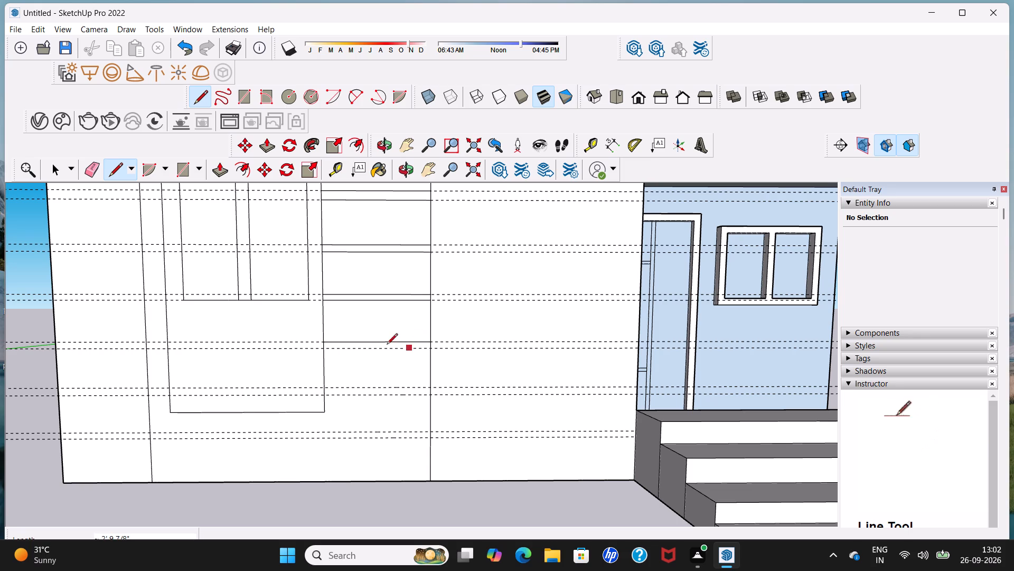
{"action": "left_click", "coordinate": [326, 350]}
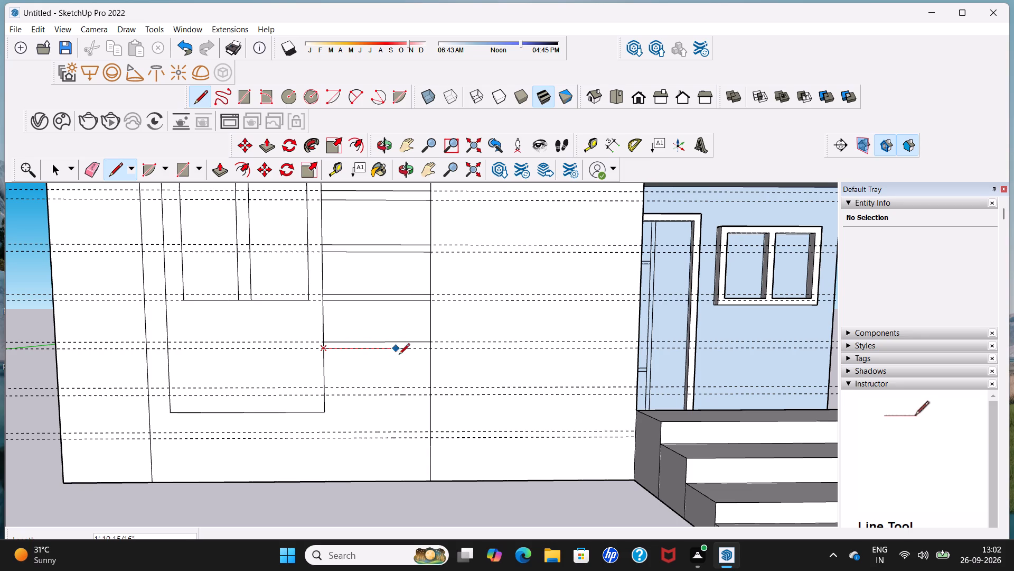
{"action": "left_click", "coordinate": [428, 351]}
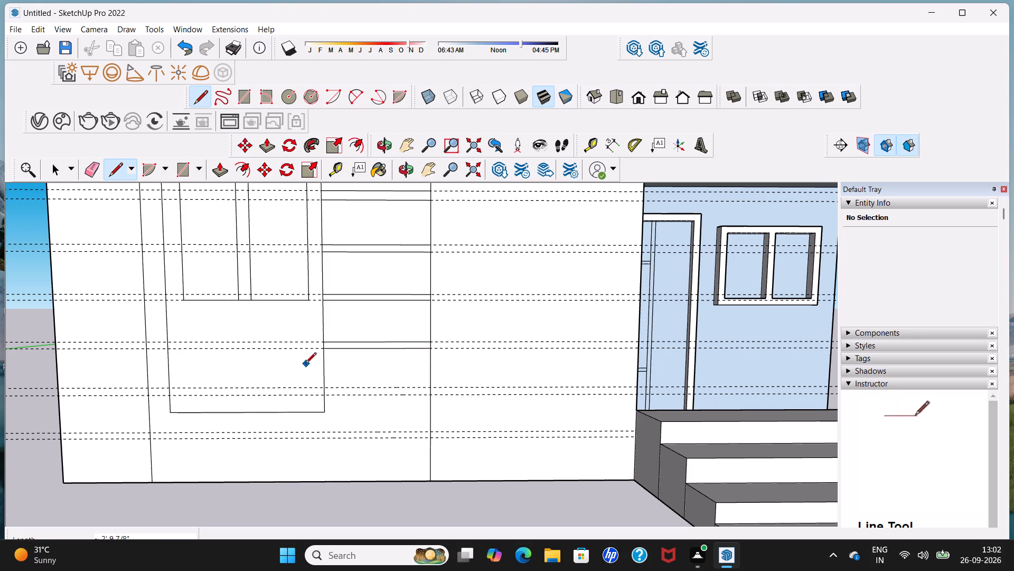
{"action": "left_click", "coordinate": [322, 388]}
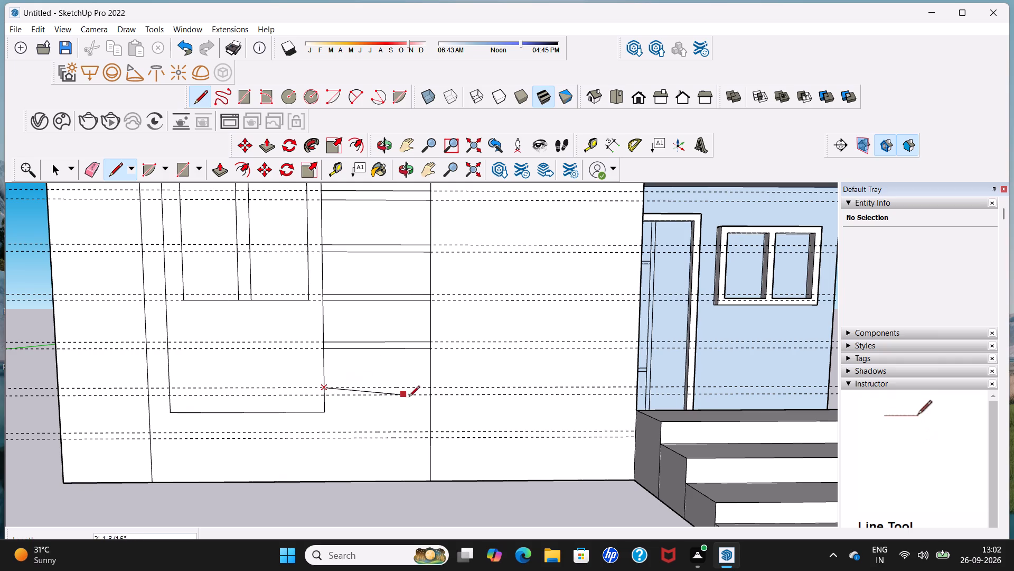
{"action": "left_click", "coordinate": [431, 389]}
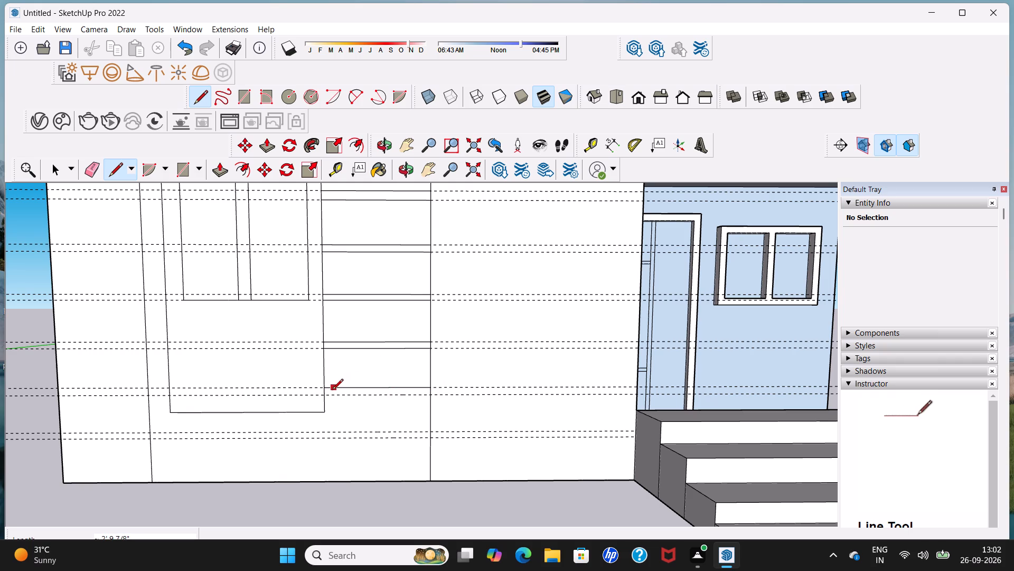
{"action": "left_click", "coordinate": [326, 398]}
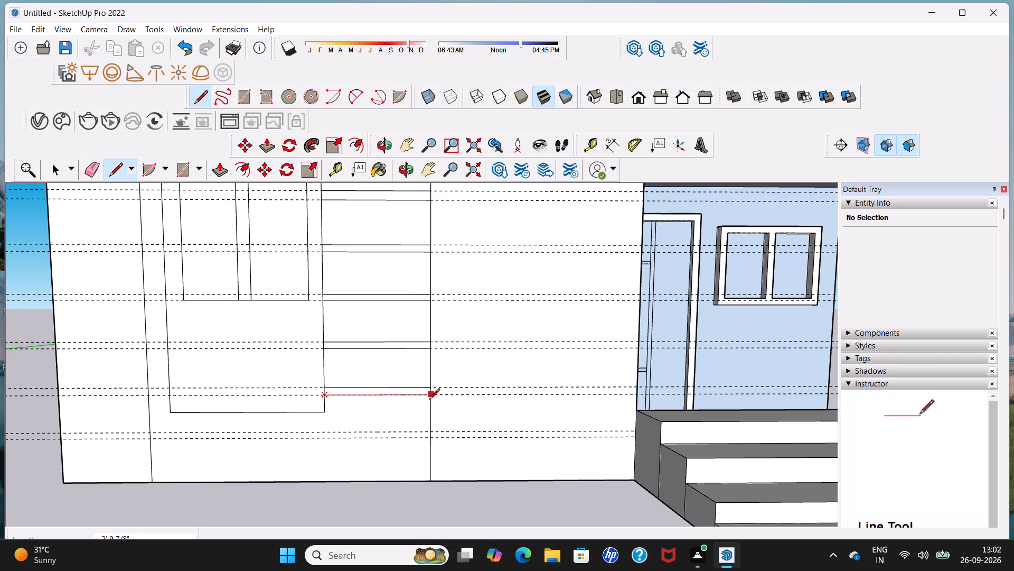
{"action": "left_click", "coordinate": [429, 400]}
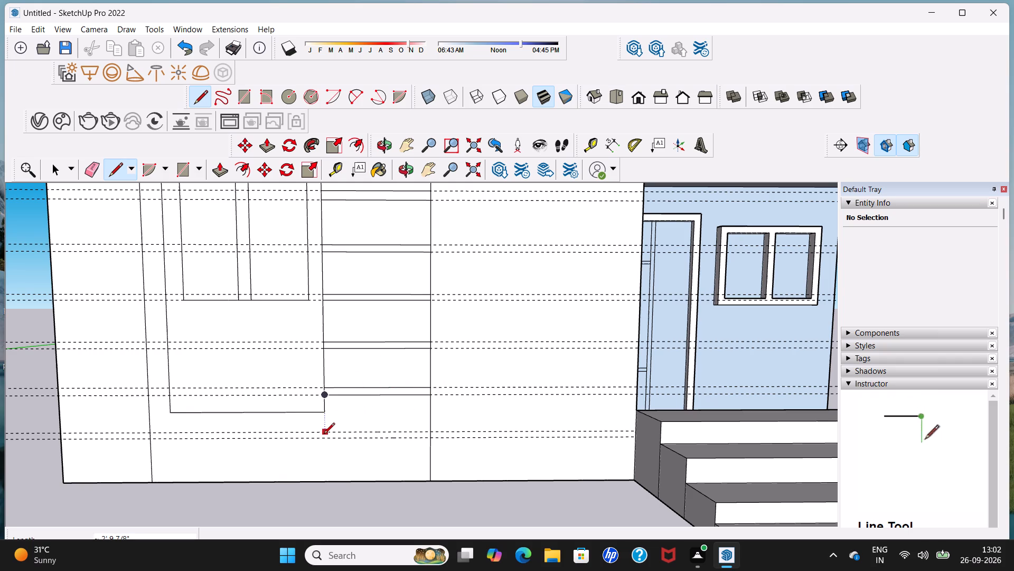
Draw two lines about 2' 9 7/8" long on the sixth guide pair, from below the lower panel's corner to the neighbouring vertical line.
{"action": "left_click", "coordinate": [324, 435]}
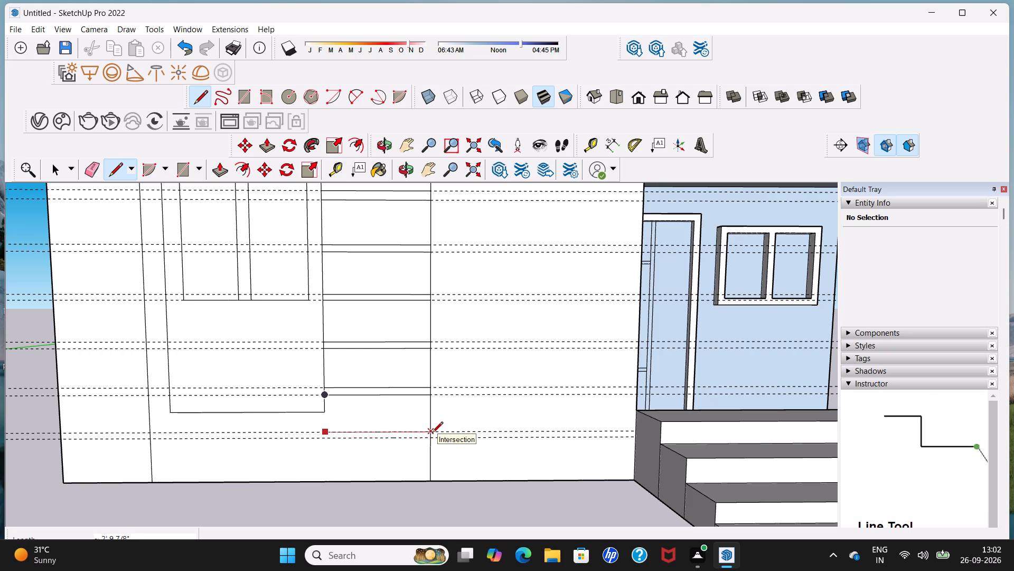
{"action": "left_click", "coordinate": [432, 431]}
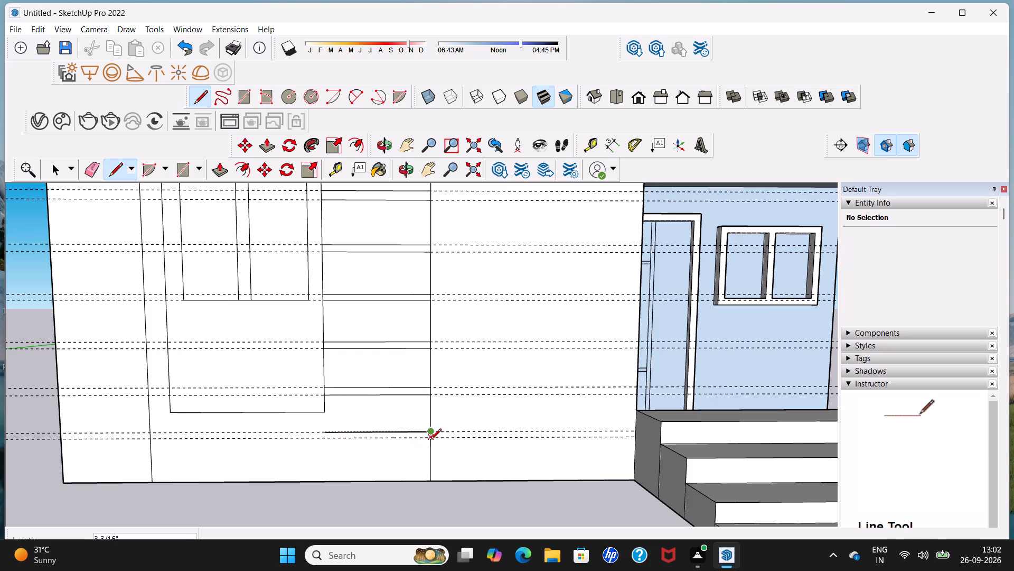
{"action": "left_click", "coordinate": [432, 439]}
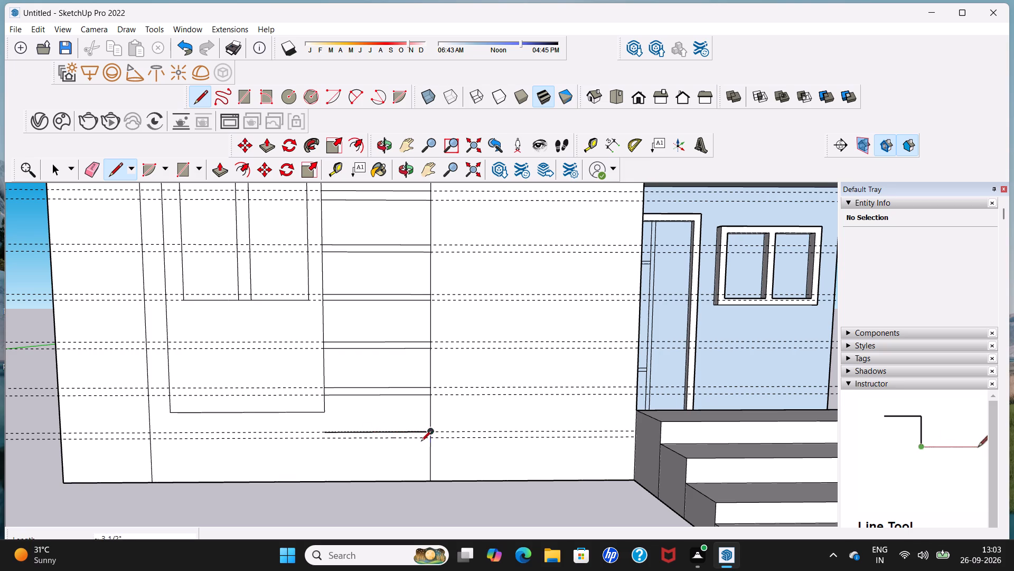
{"action": "left_click", "coordinate": [429, 440]}
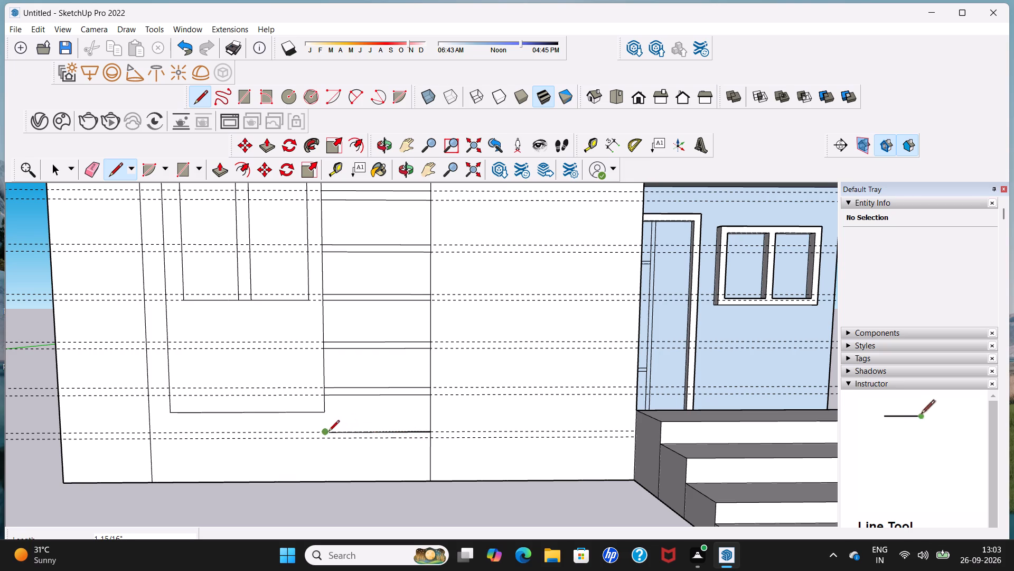
{"action": "left_click", "coordinate": [323, 441]}
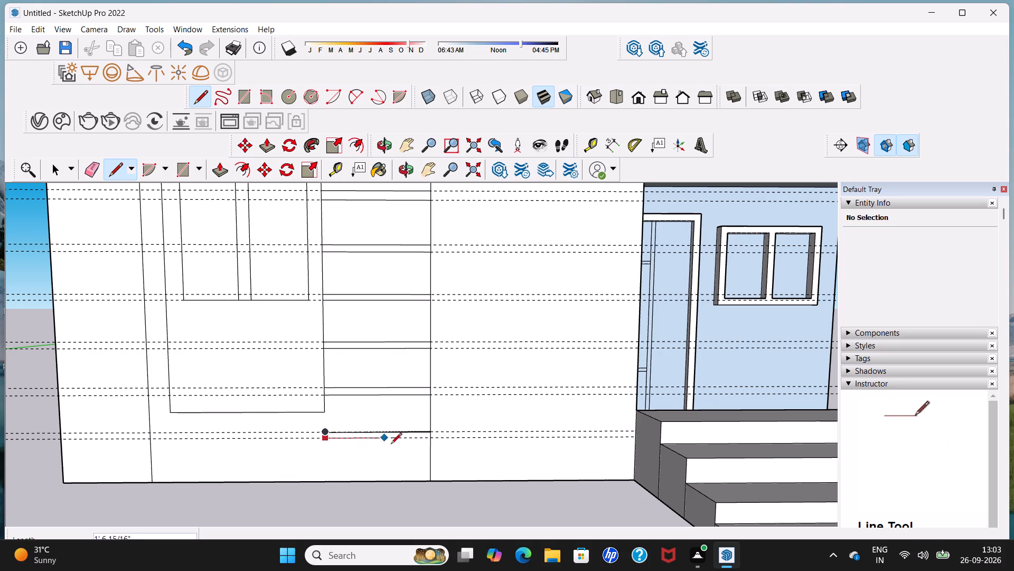
{"action": "left_click", "coordinate": [431, 441]}
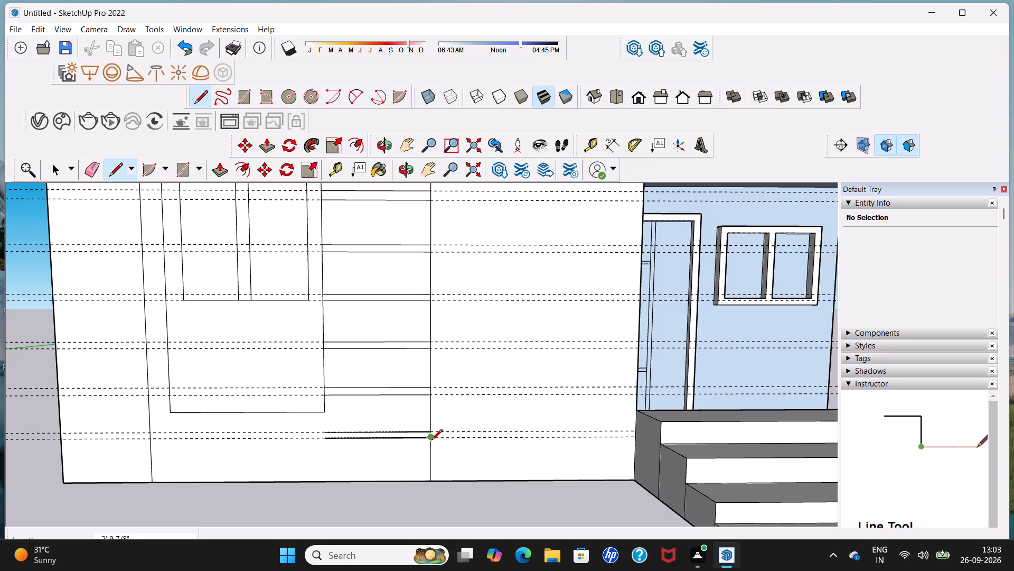
{"action": "key", "text": "space"}
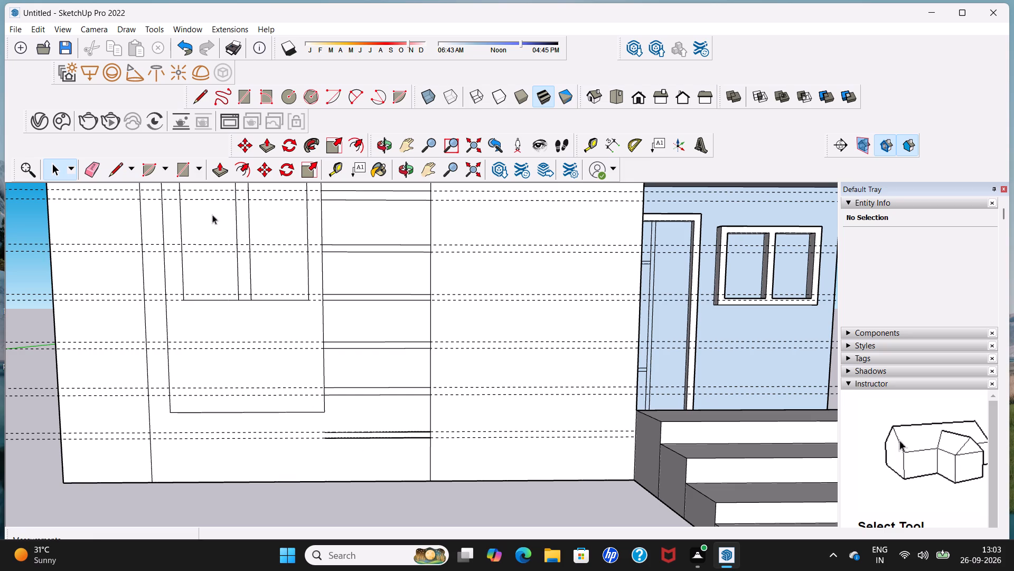
Draw a vertical line about 1' 10 3/4" long from the lower panel's bottom corner to the block's base edge.
{"action": "left_click", "coordinate": [199, 100]}
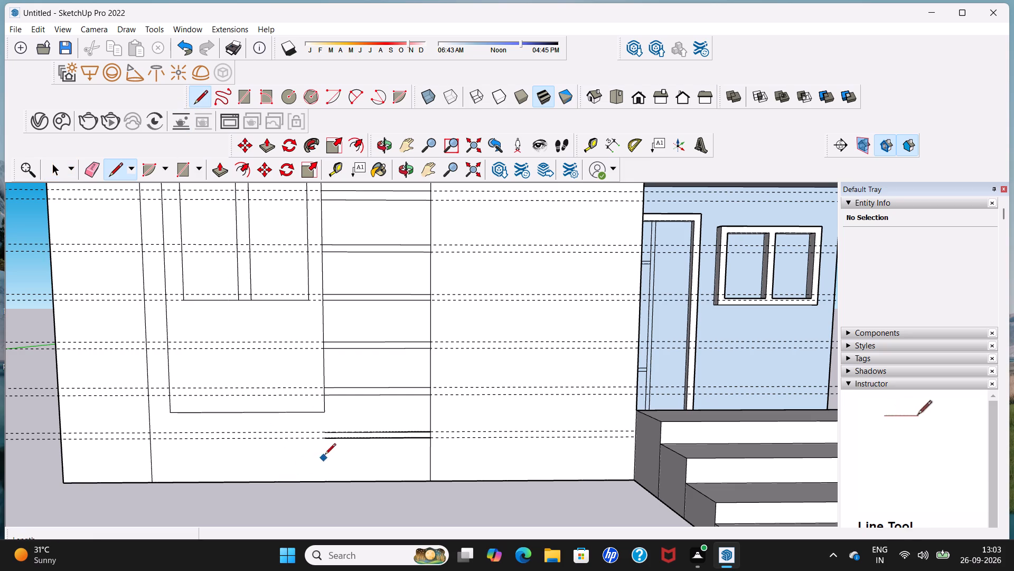
{"action": "left_click", "coordinate": [326, 415]}
{"action": "left_click", "coordinate": [324, 483]}
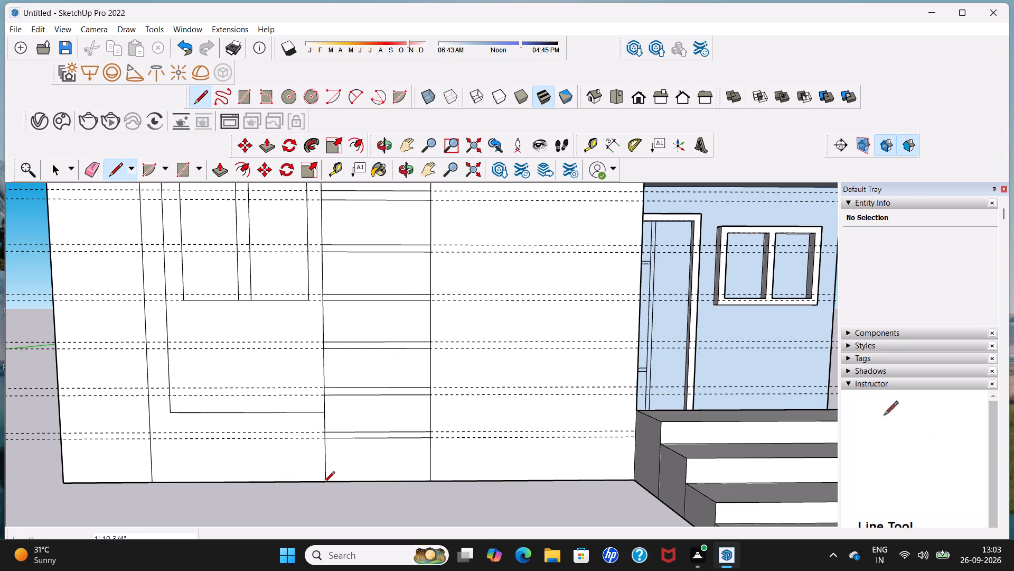
{"action": "key", "text": "space"}
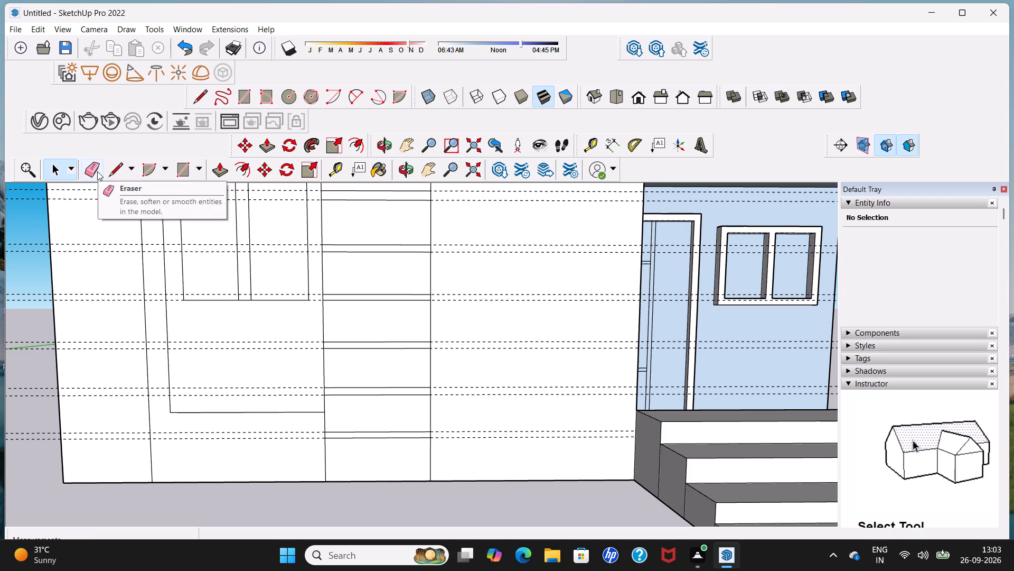
Erase all six pairs of horizontal guides crossing the block's front face.
{"action": "left_click", "coordinate": [97, 171]}
{"action": "scroll", "coordinate": [60, 251], "scroll_direction": "down", "scroll_amount": 5}
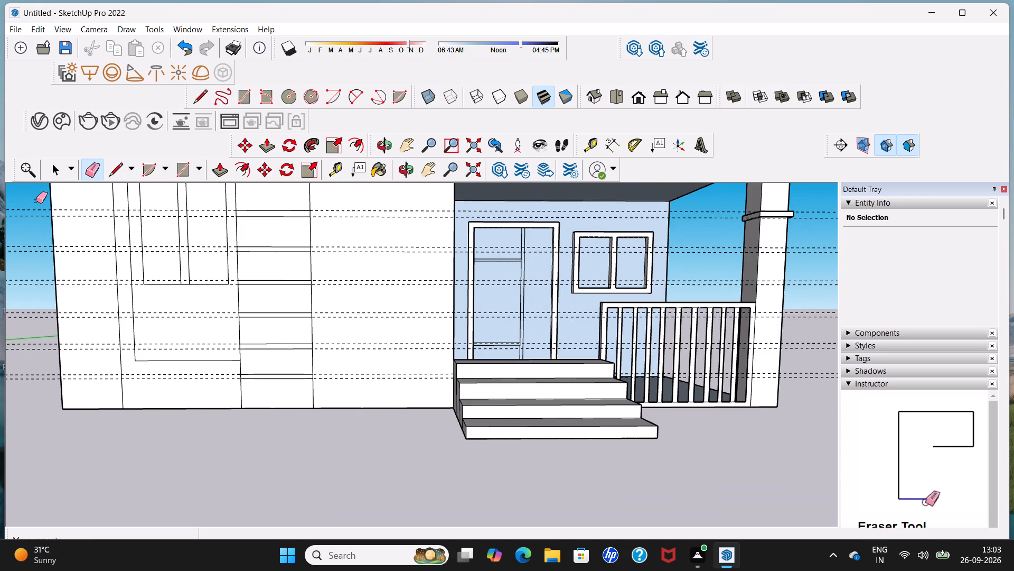
{"action": "left_click_drag", "start_coordinate": [36, 202], "coordinate": [20, 320]}
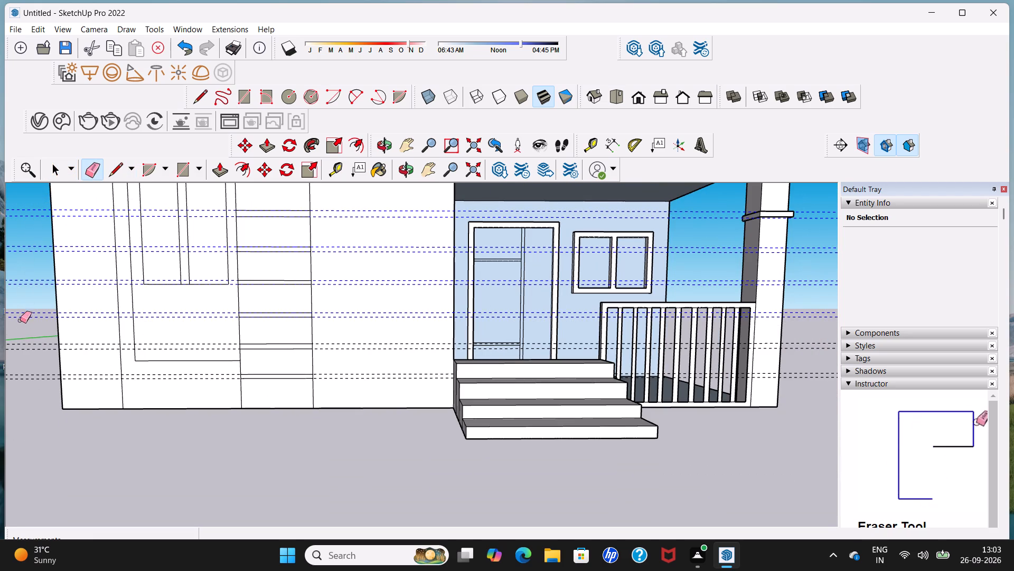
{"action": "left_click_drag", "start_coordinate": [20, 320], "coordinate": [28, 402]}
{"action": "scroll", "coordinate": [28, 402], "scroll_direction": "down", "scroll_amount": 9}
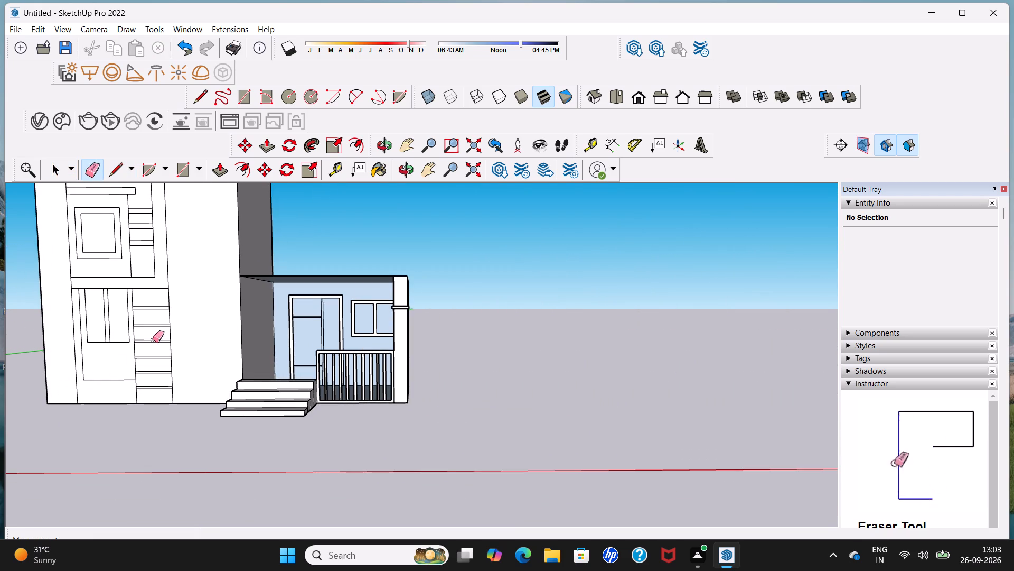
{"action": "key", "text": "space"}
Draw a rectangle about 3' 5 5/16" wide and 4' 1" high on the block's front face, between the banded strip and the porch.
{"action": "middle_click_drag", "start_coordinate": [151, 333], "coordinate": [285, 357], "text": "shift"}
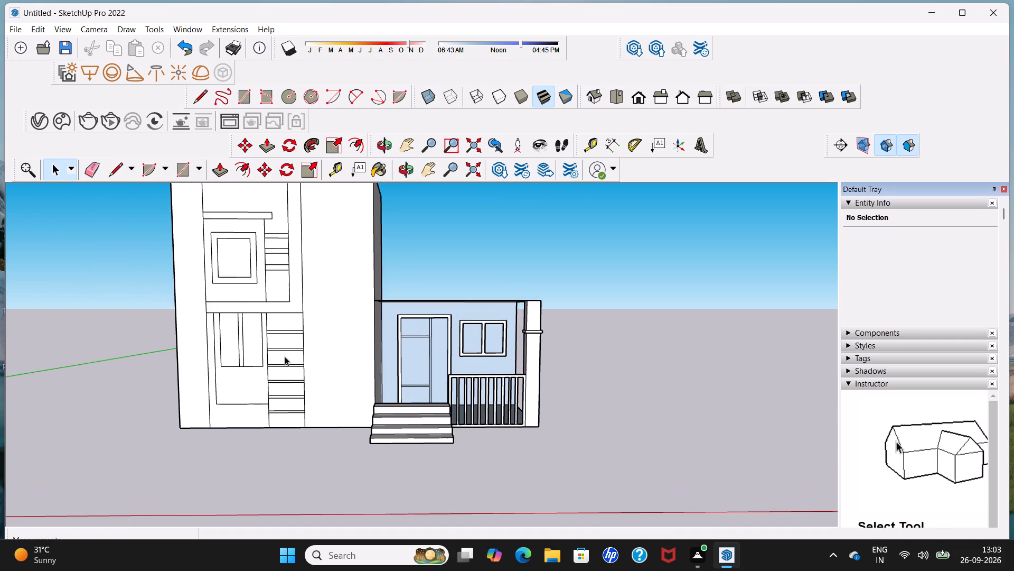
{"action": "scroll", "coordinate": [285, 338], "scroll_direction": "down", "scroll_amount": 5}
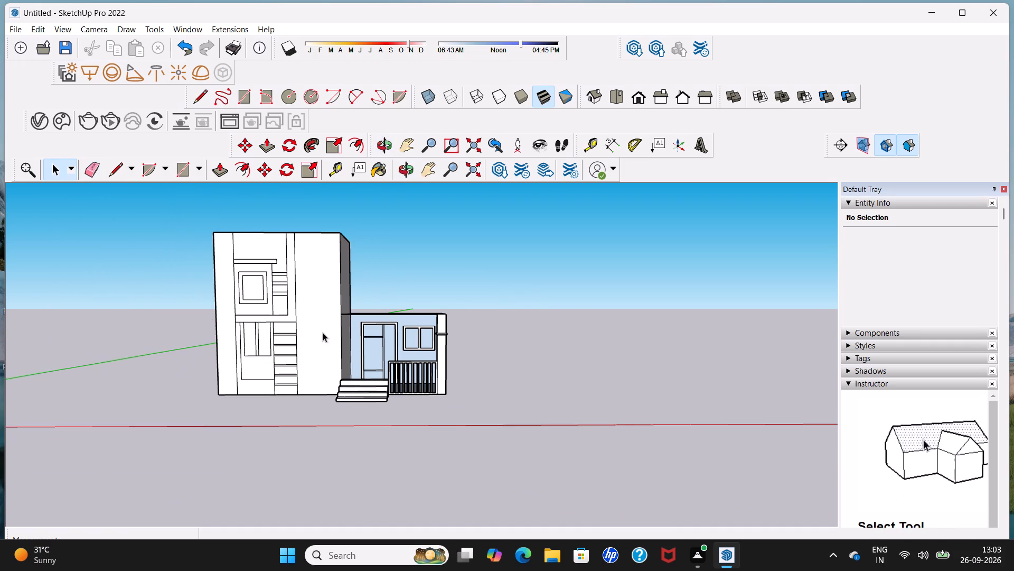
{"action": "scroll", "coordinate": [340, 330], "scroll_direction": "up", "scroll_amount": 6}
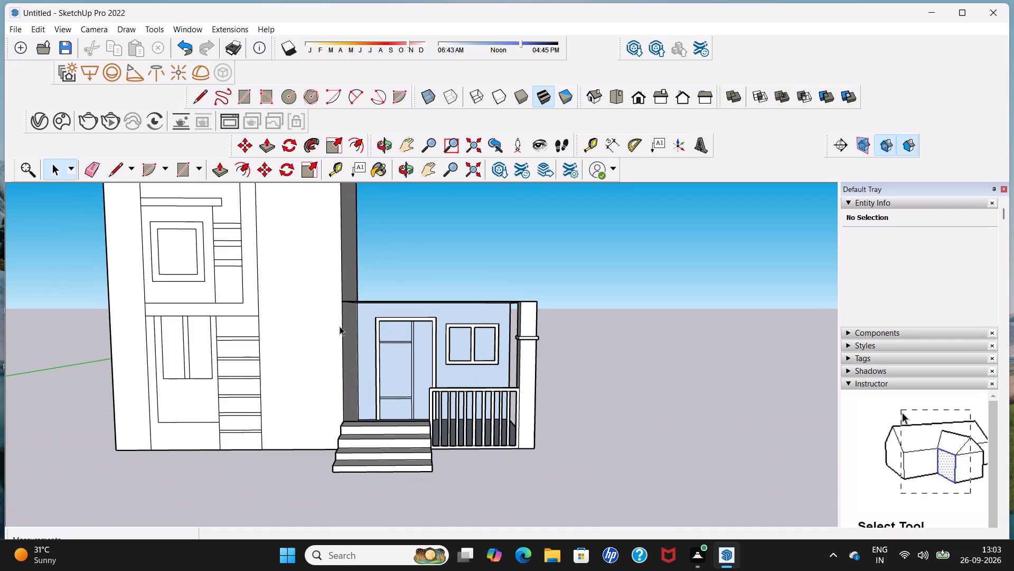
{"action": "left_click", "coordinate": [240, 100]}
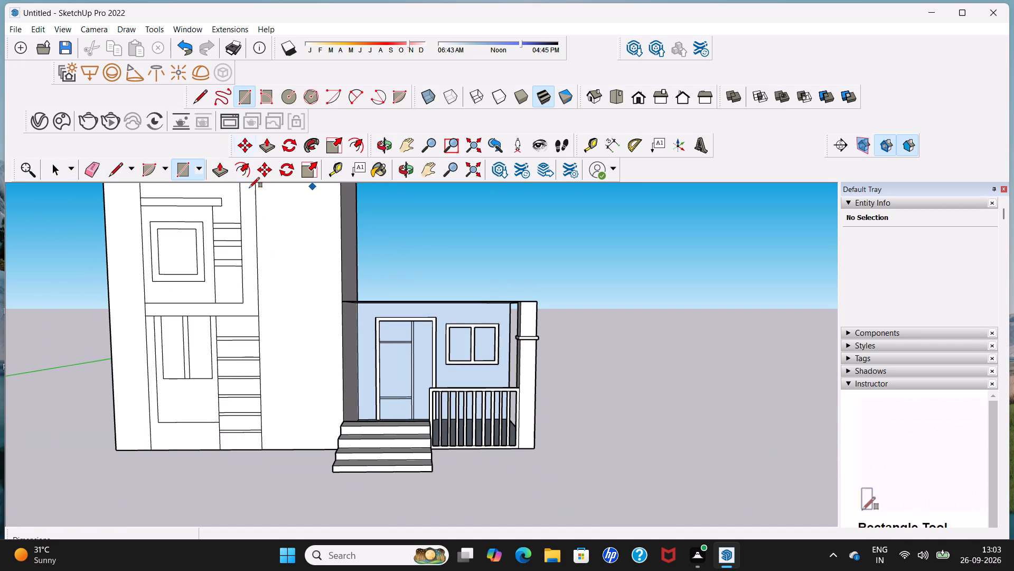
{"action": "left_click", "coordinate": [276, 361]}
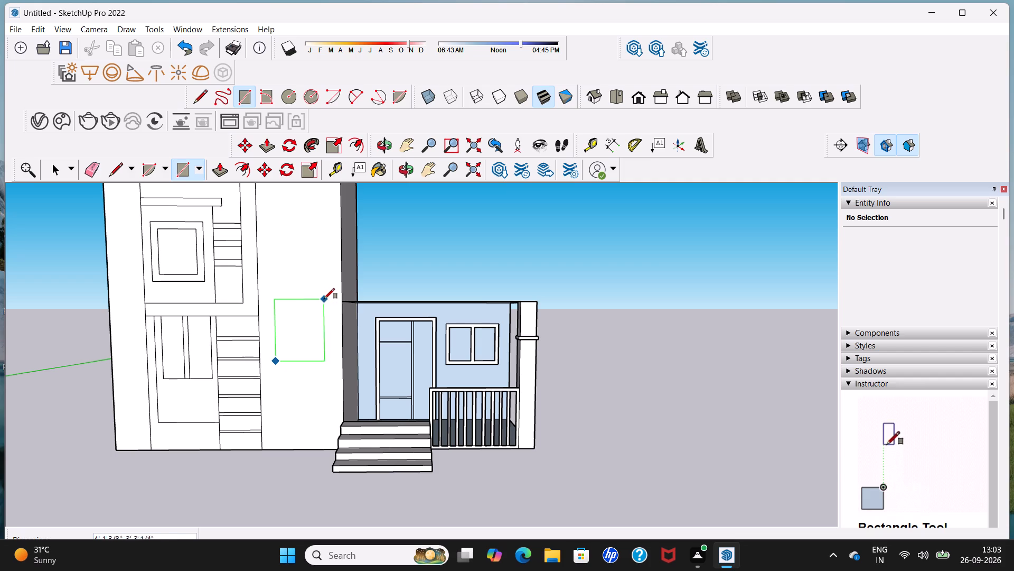
{"action": "left_click", "coordinate": [326, 300]}
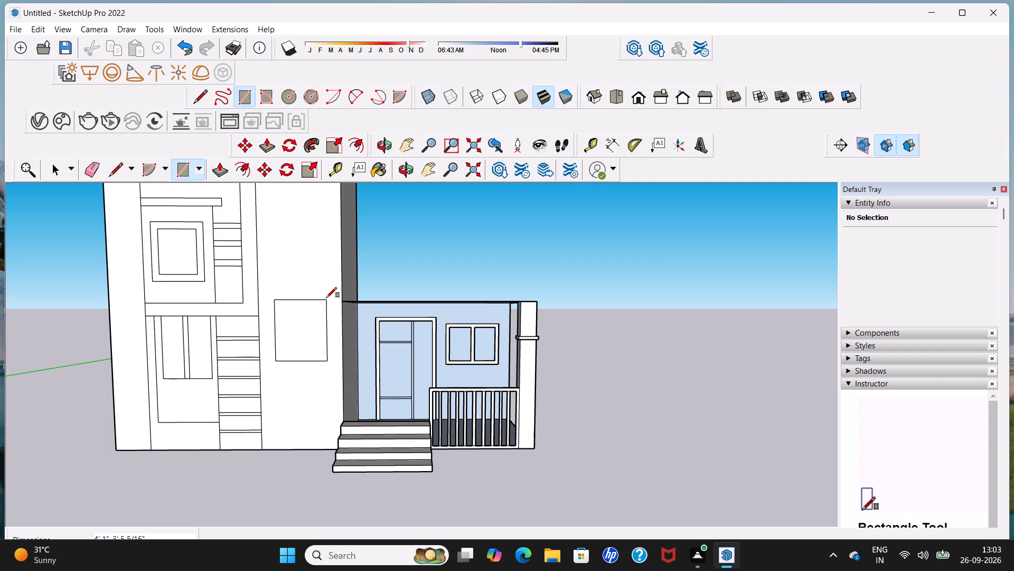
Offset the new rectangle outward about 6 5/8" to outline a window frame.
{"action": "left_click", "coordinate": [355, 143]}
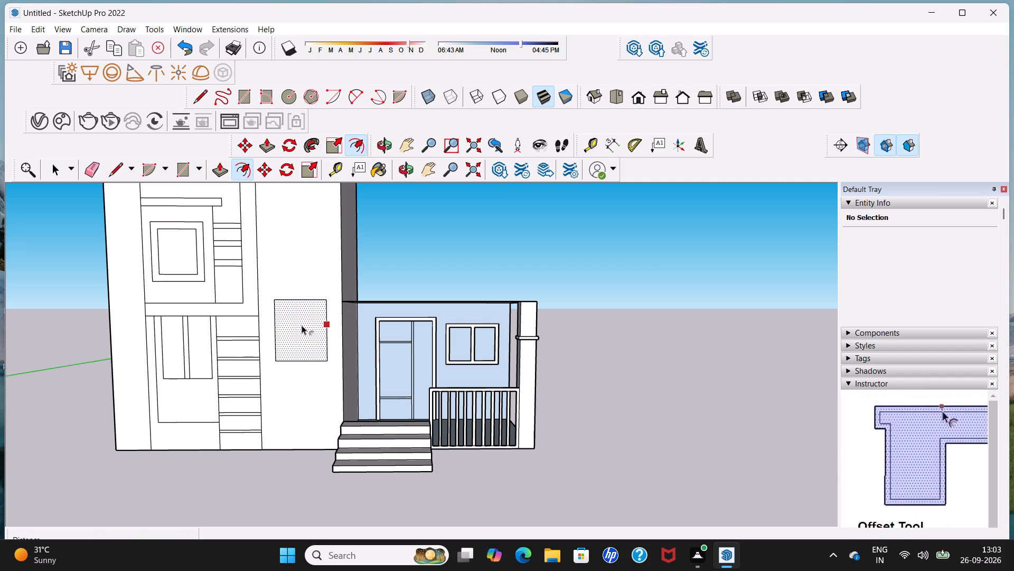
{"action": "left_click", "coordinate": [302, 325]}
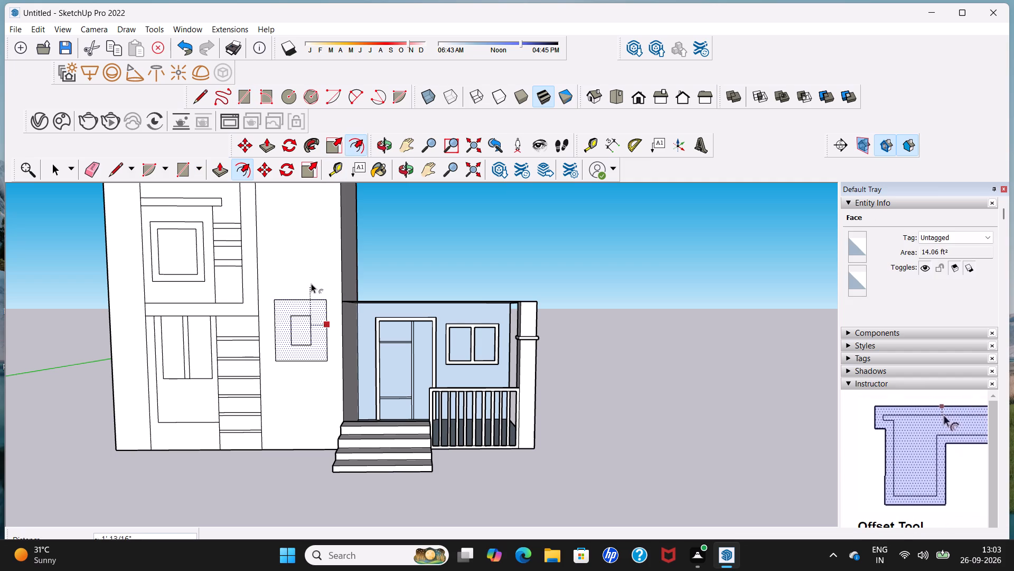
{"action": "left_click", "coordinate": [334, 271]}
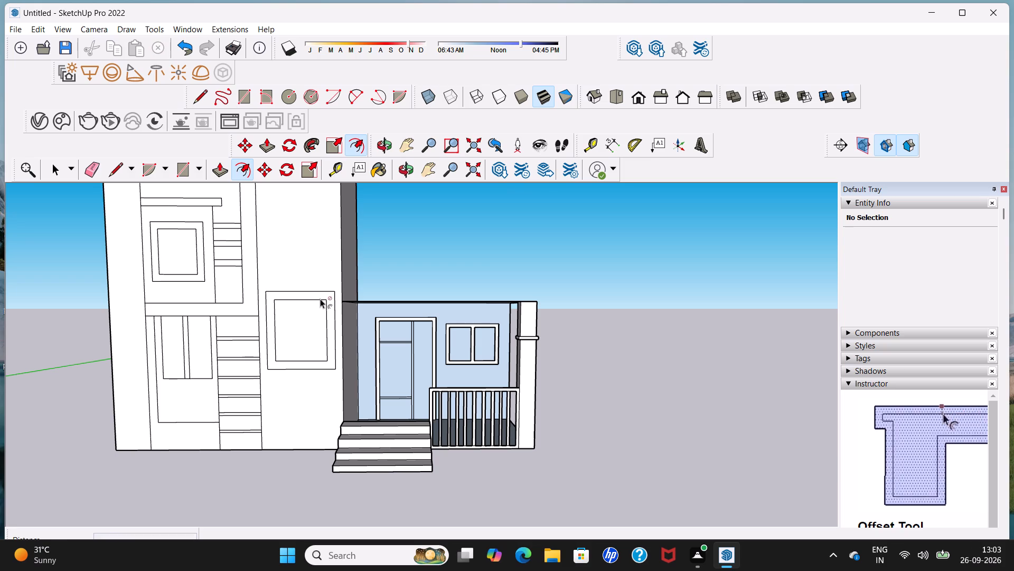
Draw two closely spaced vertical lines, each about 4' 1" long, down the middle of the new window's inner rectangle to form a mullion.
{"action": "key", "text": "space"}
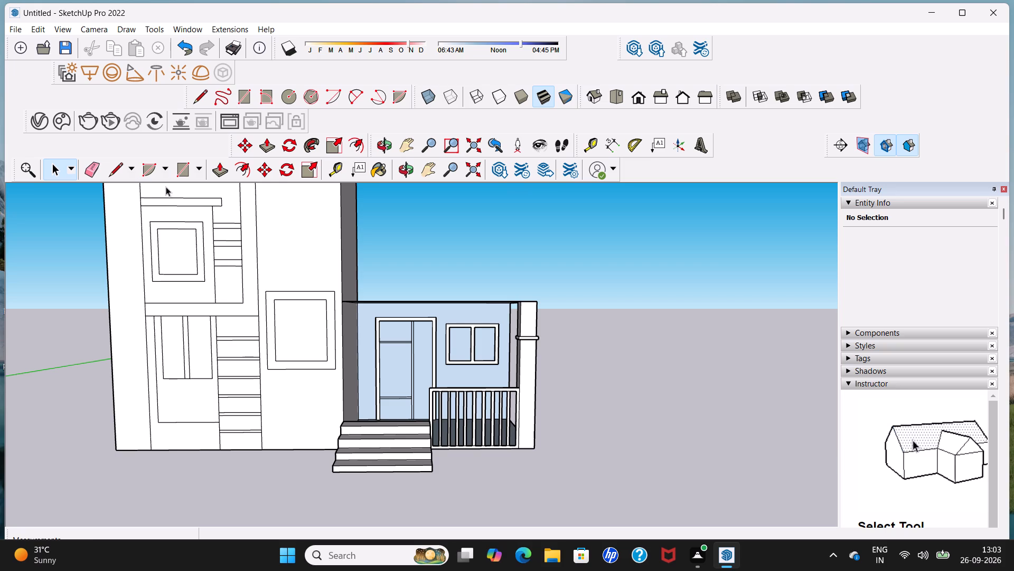
{"action": "left_click", "coordinate": [197, 101]}
{"action": "scroll", "coordinate": [318, 329], "scroll_direction": "up", "scroll_amount": 2}
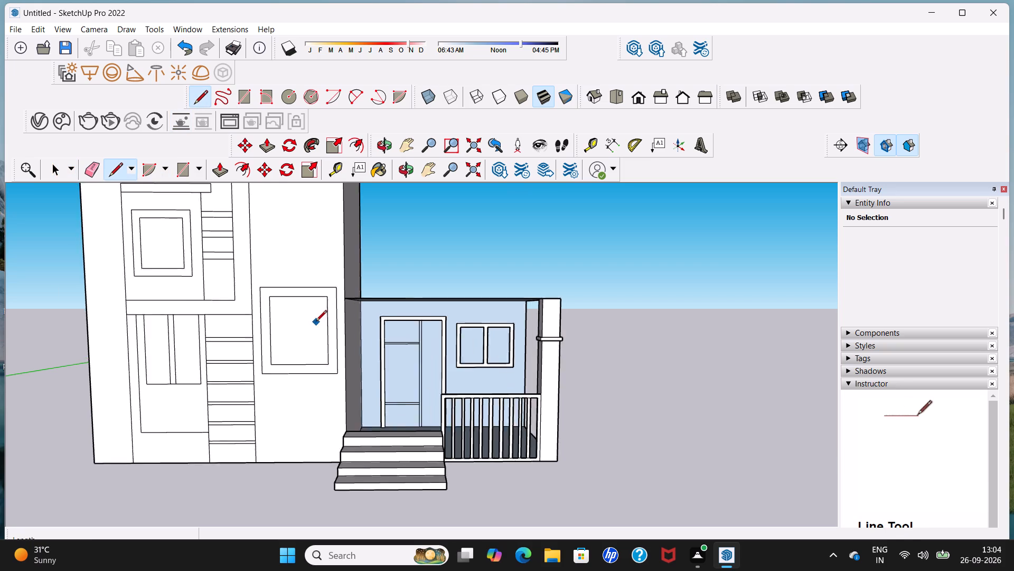
{"action": "scroll", "coordinate": [316, 322], "scroll_direction": "up", "scroll_amount": 2}
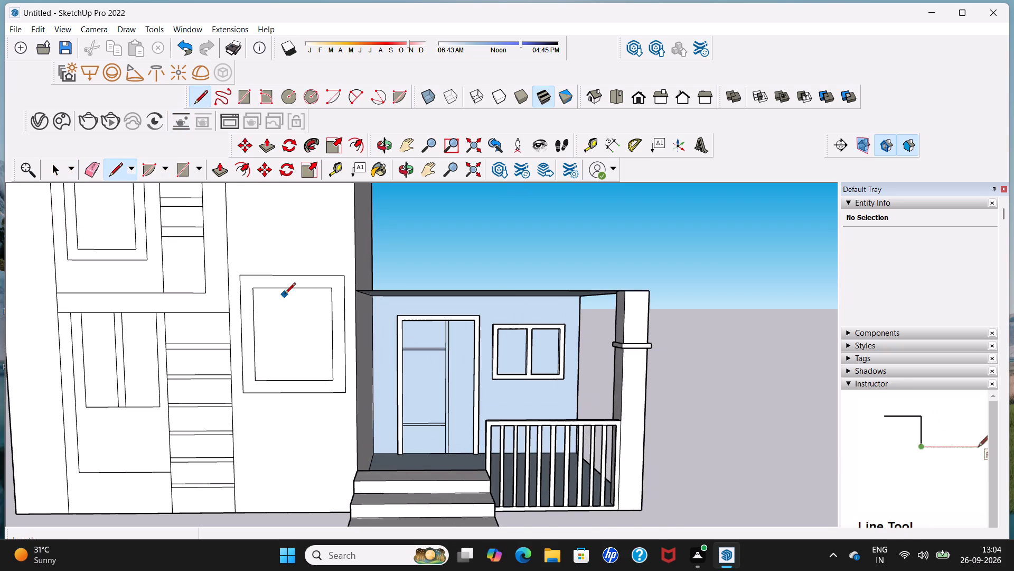
{"action": "scroll", "coordinate": [288, 292], "scroll_direction": "up", "scroll_amount": 6}
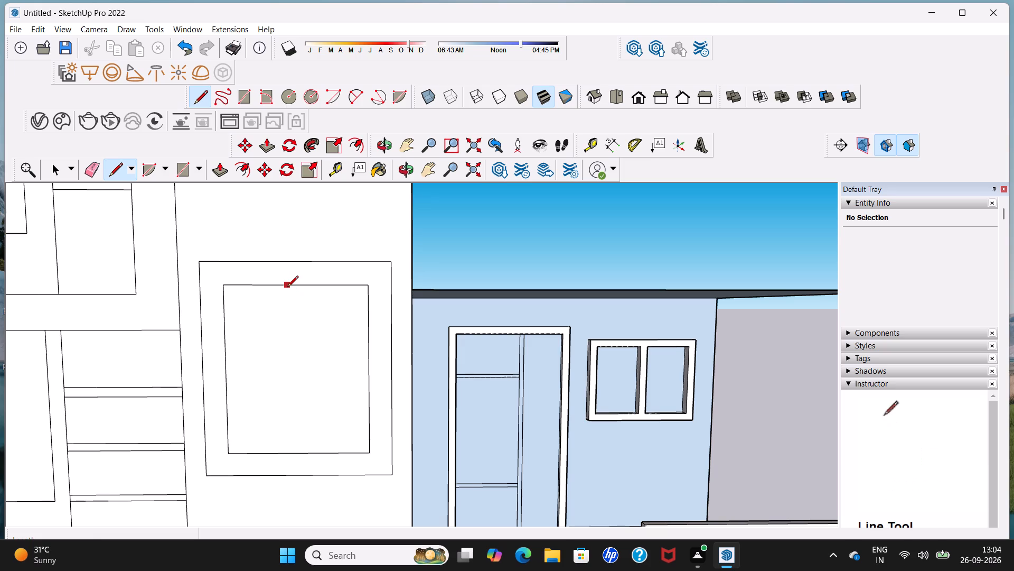
{"action": "left_click", "coordinate": [287, 288]}
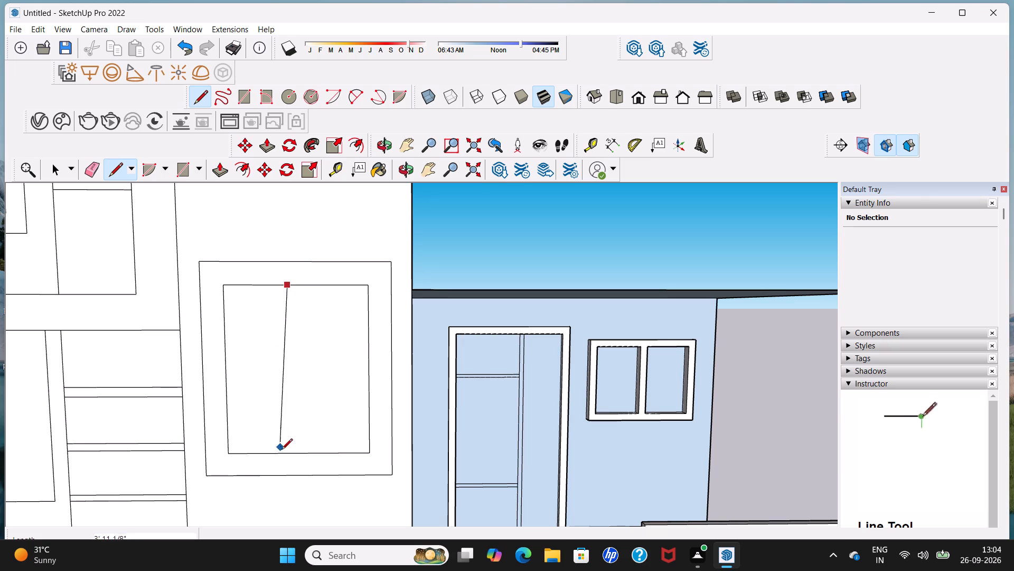
{"action": "left_click", "coordinate": [284, 455]}
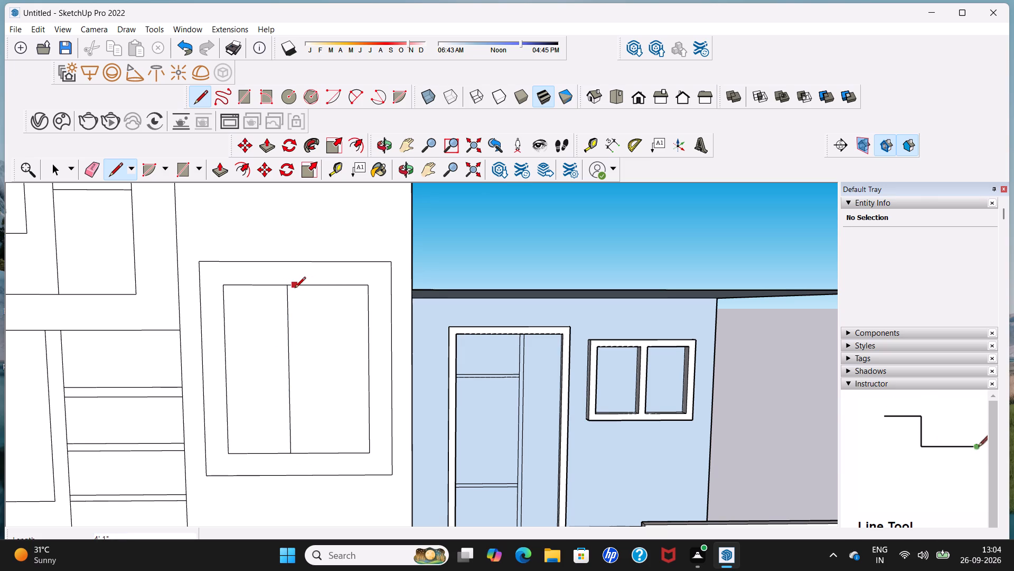
{"action": "left_click", "coordinate": [295, 289]}
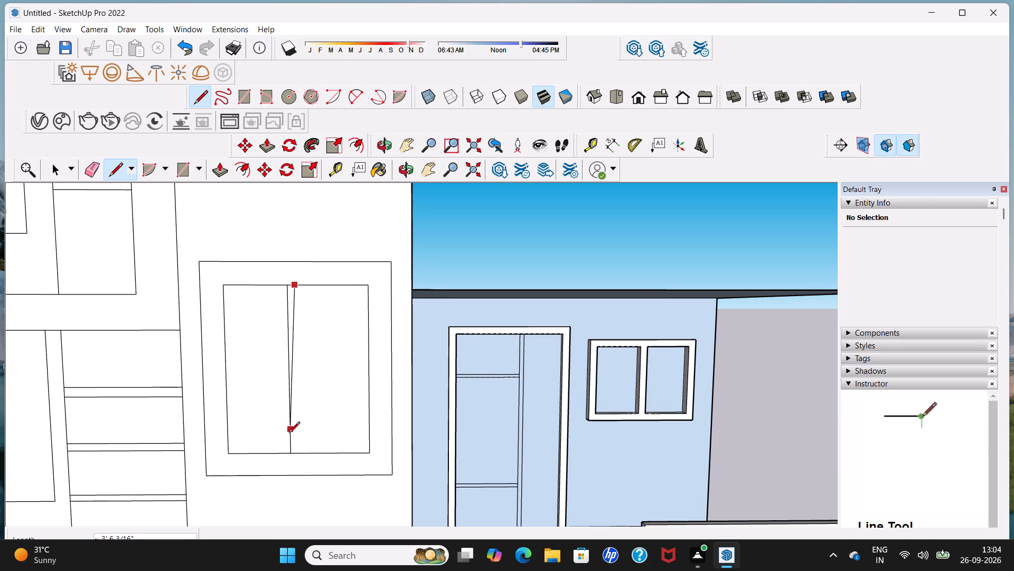
{"action": "left_click", "coordinate": [299, 447]}
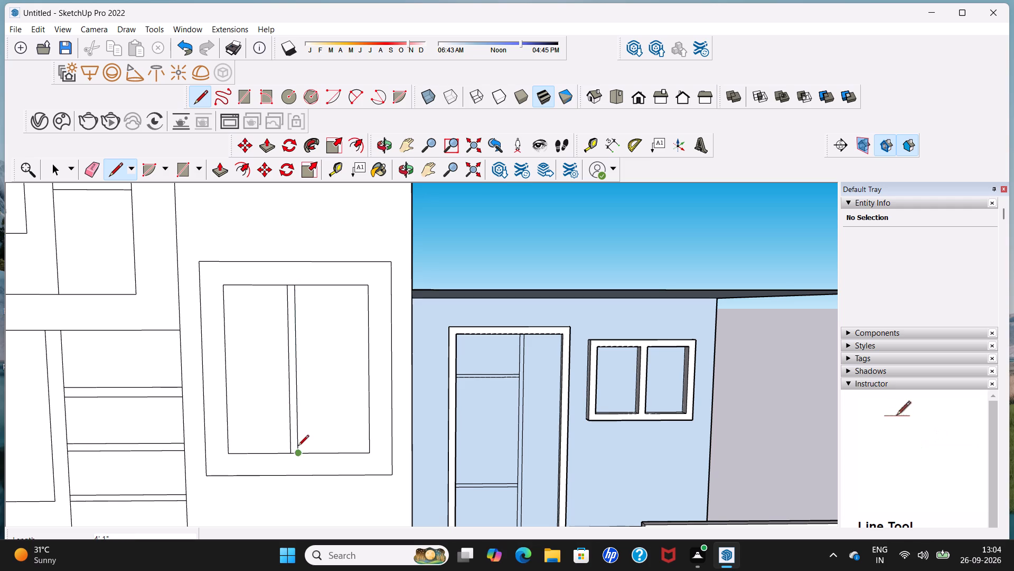
{"action": "key", "text": "space"}
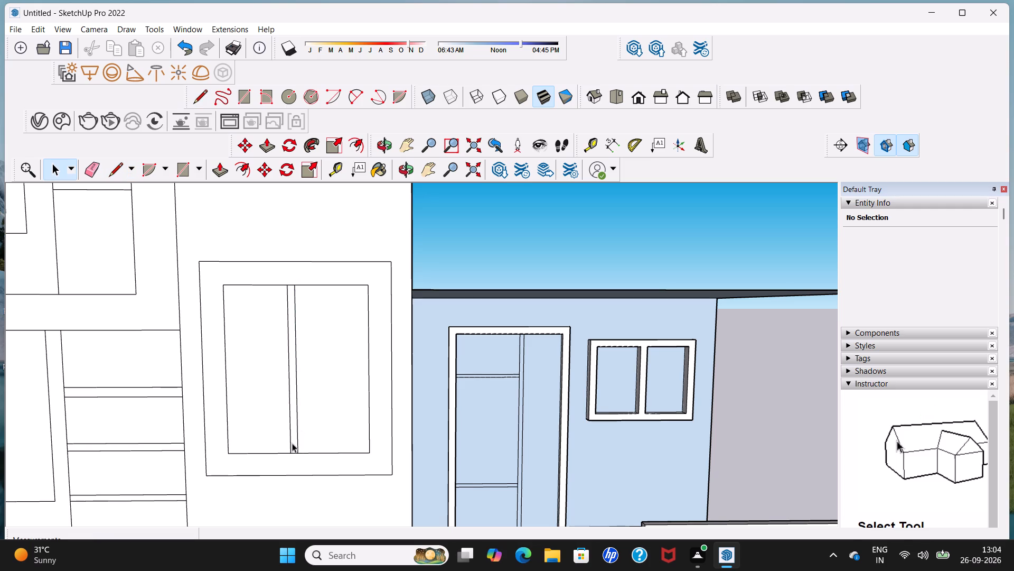
Erase the short edge segments between the two mullion lines at the top and bottom of the new window.
{"action": "left_click", "coordinate": [96, 169]}
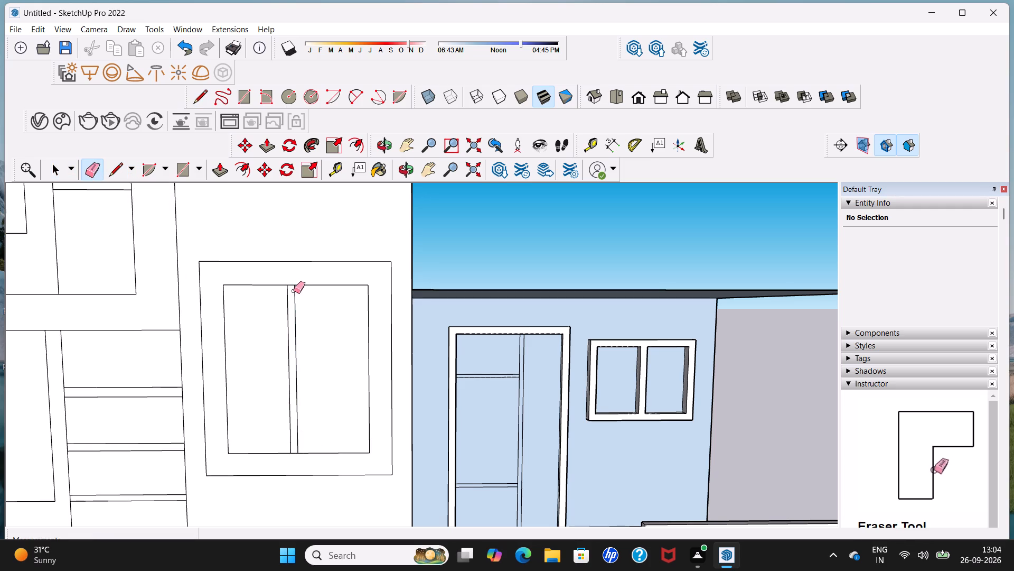
{"action": "scroll", "coordinate": [296, 286], "scroll_direction": "up", "scroll_amount": 5}
{"action": "left_click", "coordinate": [289, 287]}
{"action": "scroll", "coordinate": [289, 287], "scroll_direction": "down", "scroll_amount": 4}
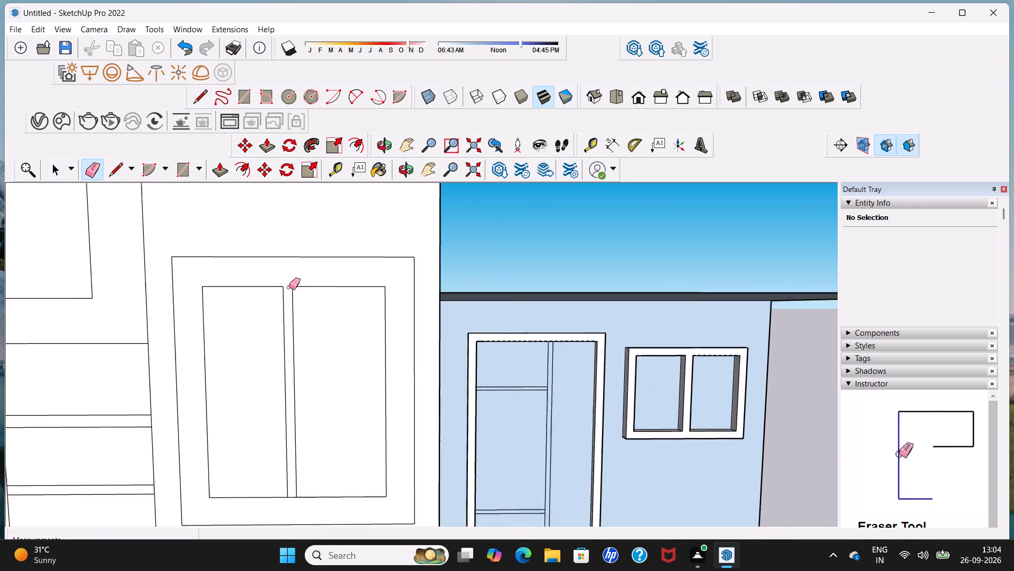
{"action": "scroll", "coordinate": [289, 287], "scroll_direction": "down", "scroll_amount": 4}
{"action": "scroll", "coordinate": [289, 430], "scroll_direction": "up", "scroll_amount": 6}
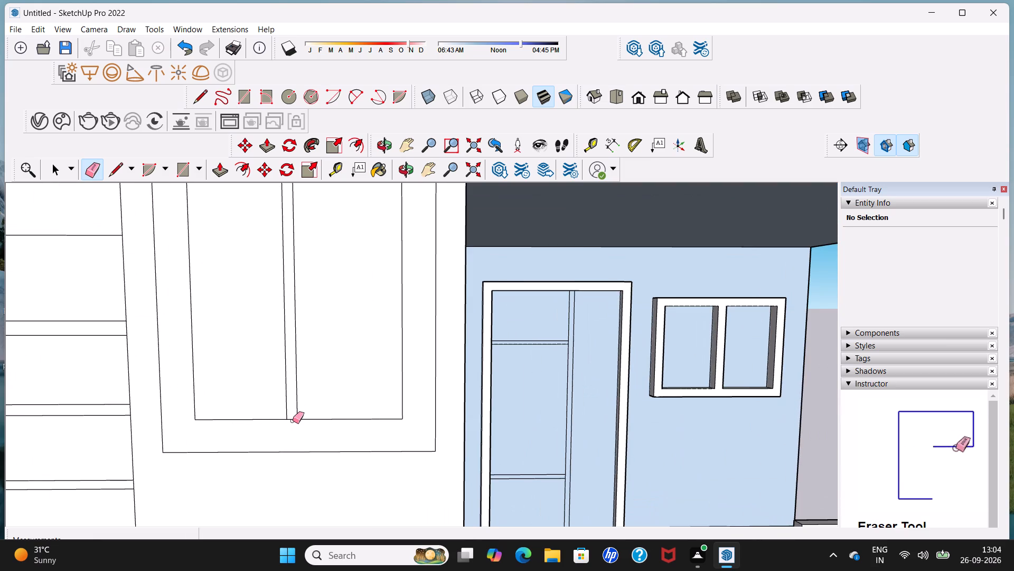
{"action": "left_click", "coordinate": [293, 421]}
{"action": "left_click", "coordinate": [293, 419]}
{"action": "scroll", "coordinate": [293, 419], "scroll_direction": "down", "scroll_amount": 8}
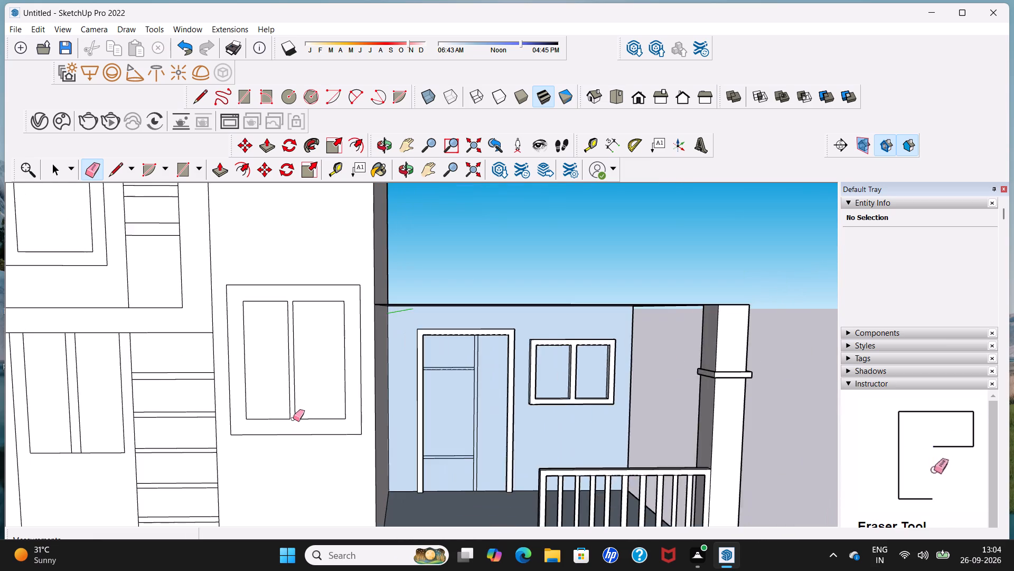
{"action": "scroll", "coordinate": [293, 419], "scroll_direction": "down", "scroll_amount": 3}
{"action": "key", "text": "space"}
Examine the tall block's front face and the adjoining porch from several angles.
{"action": "scroll", "coordinate": [293, 418], "scroll_direction": "down", "scroll_amount": 11}
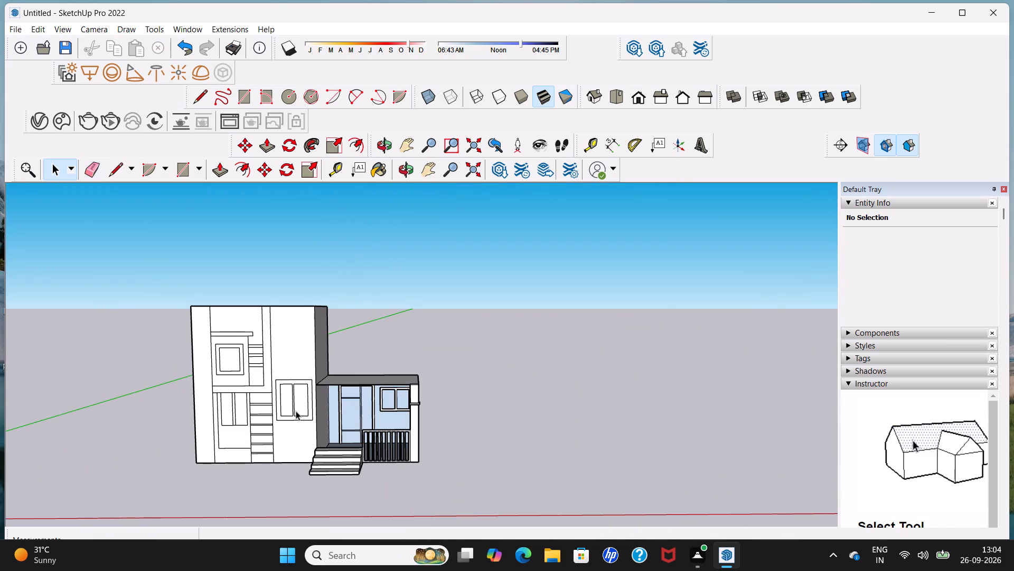
{"action": "middle_click_drag", "start_coordinate": [296, 411], "coordinate": [302, 325], "text": "shift"}
{"action": "scroll", "coordinate": [302, 324], "scroll_direction": "down", "scroll_amount": 4}
{"action": "middle_click_drag", "start_coordinate": [303, 324], "coordinate": [251, 339]}
{"action": "scroll", "coordinate": [277, 326], "scroll_direction": "up", "scroll_amount": 1}
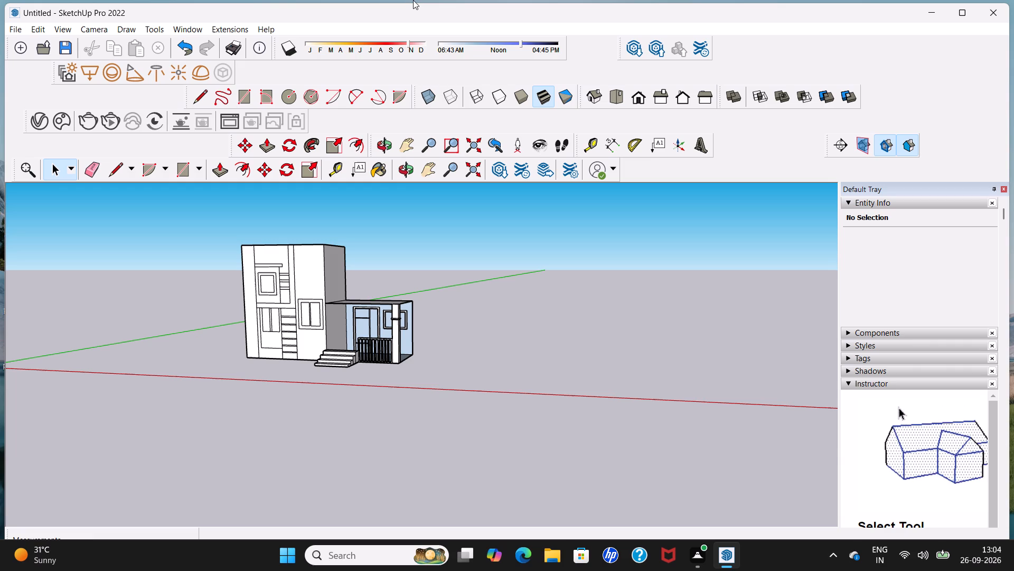
{"action": "middle_click_drag", "start_coordinate": [223, 292], "coordinate": [224, 296]}
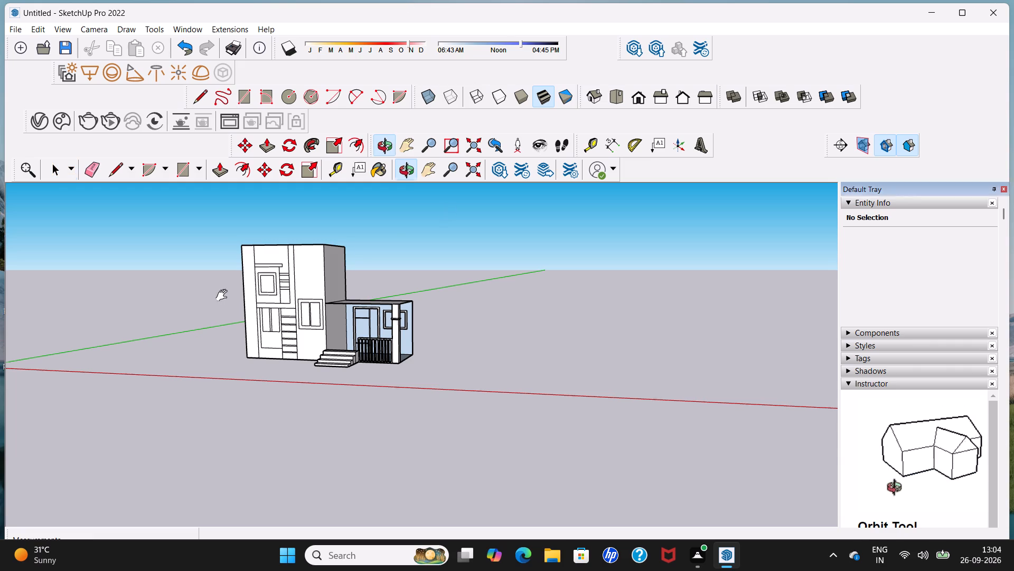
{"action": "middle_click_drag", "start_coordinate": [224, 296], "coordinate": [333, 352]}
{"action": "middle_click_drag", "start_coordinate": [367, 356], "coordinate": [409, 369]}
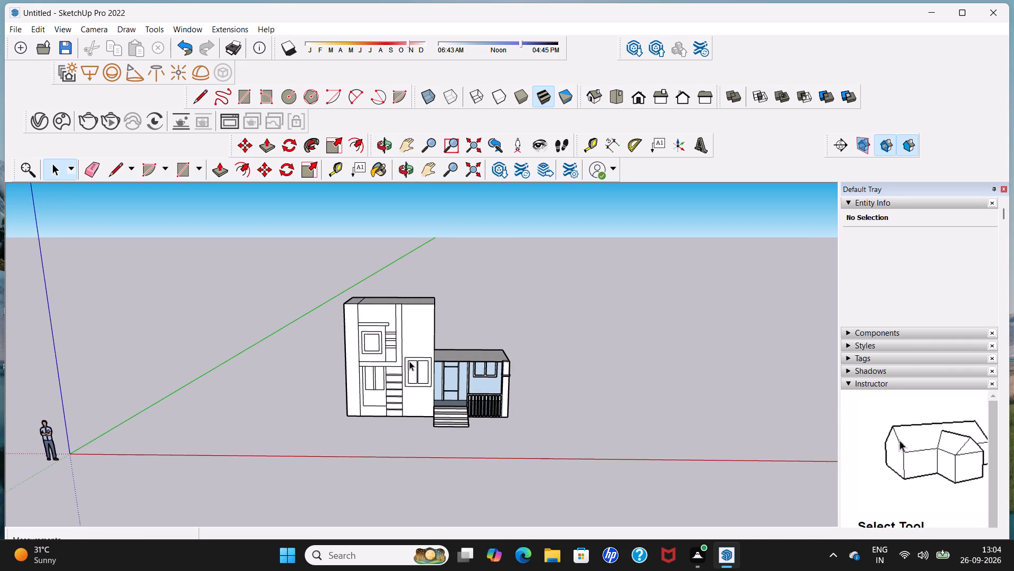
{"action": "middle_click_drag", "start_coordinate": [409, 361], "coordinate": [409, 338]}
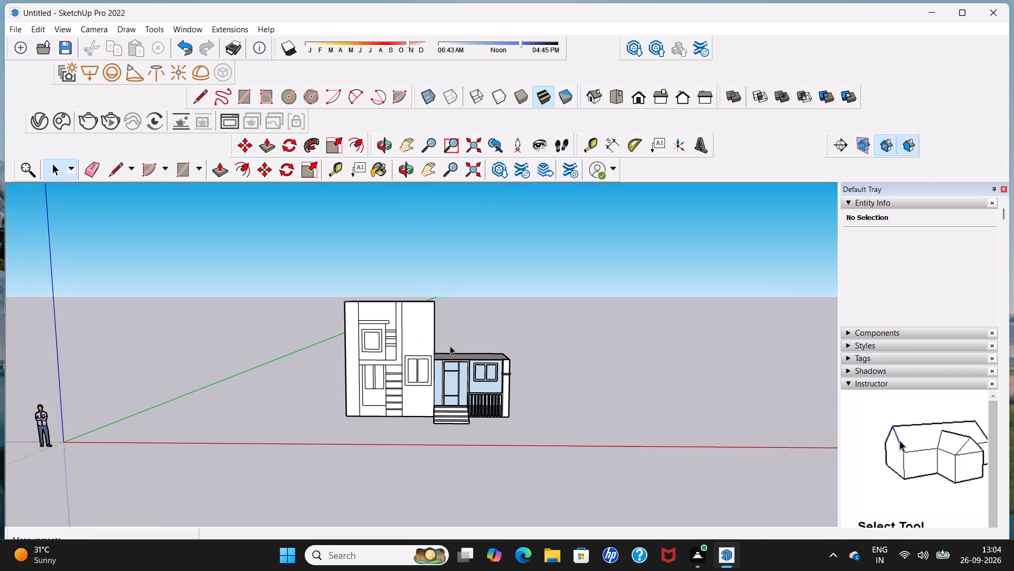
{"action": "middle_click_drag", "start_coordinate": [450, 346], "coordinate": [440, 348]}
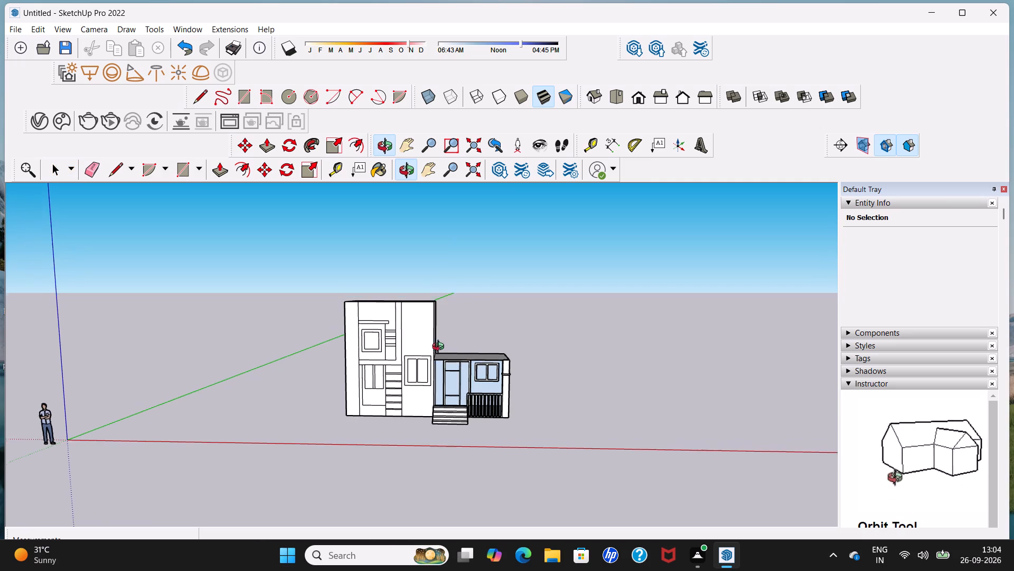
{"action": "middle_click_drag", "start_coordinate": [440, 348], "coordinate": [367, 348]}
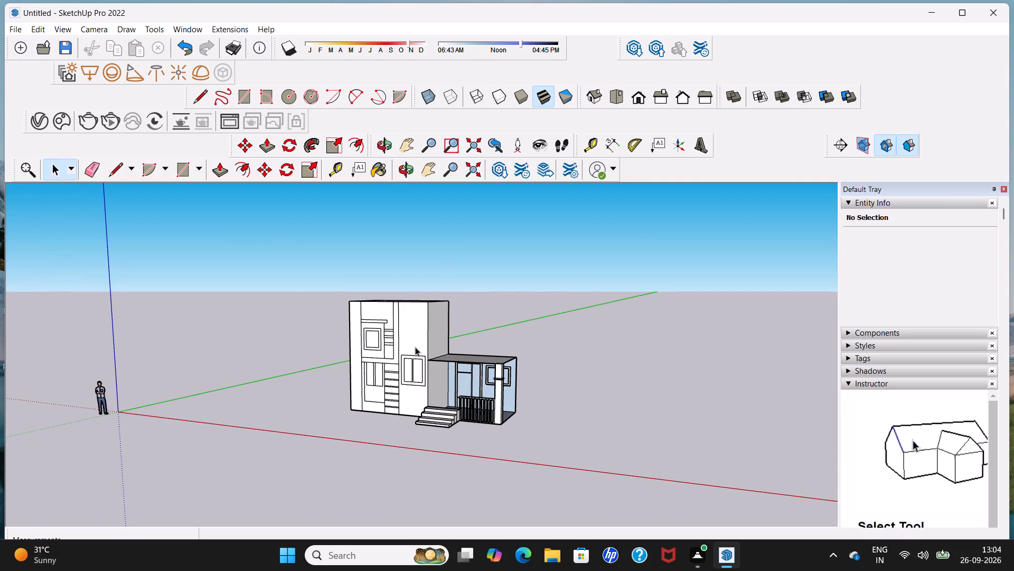
{"action": "middle_click_drag", "start_coordinate": [415, 347], "coordinate": [376, 352]}
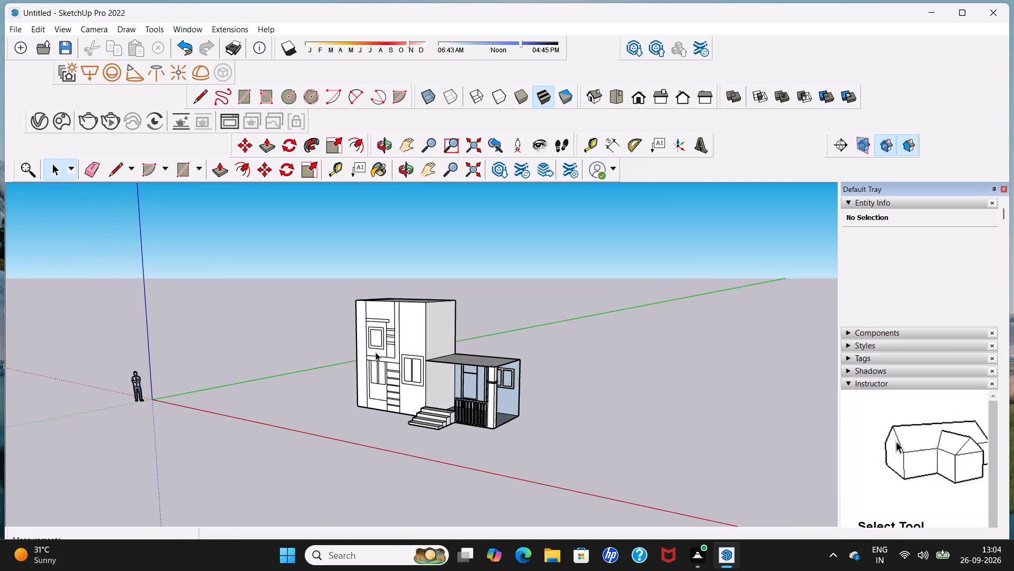
{"action": "scroll", "coordinate": [408, 363], "scroll_direction": "up", "scroll_amount": 4}
{"action": "key", "text": "space"}
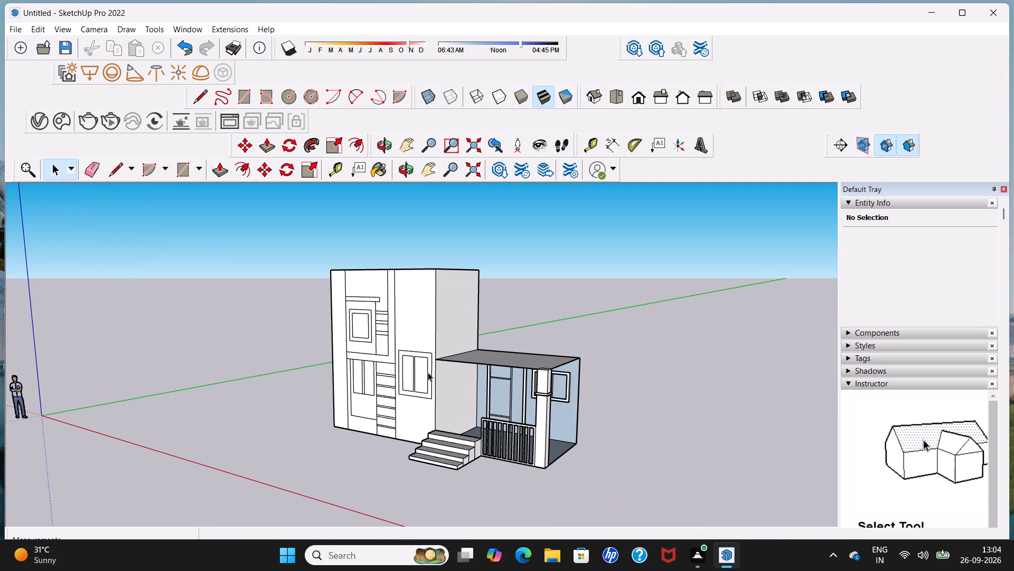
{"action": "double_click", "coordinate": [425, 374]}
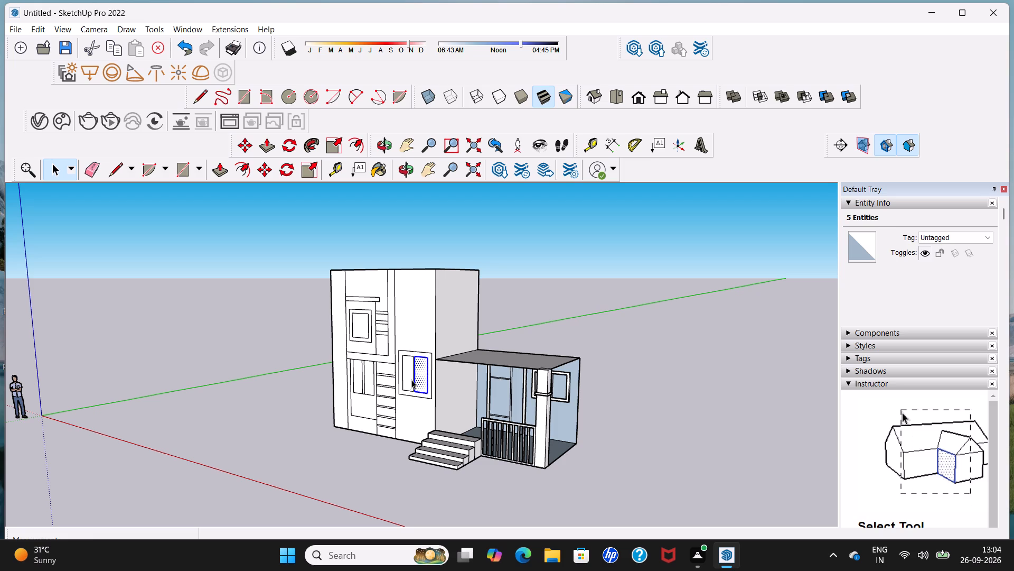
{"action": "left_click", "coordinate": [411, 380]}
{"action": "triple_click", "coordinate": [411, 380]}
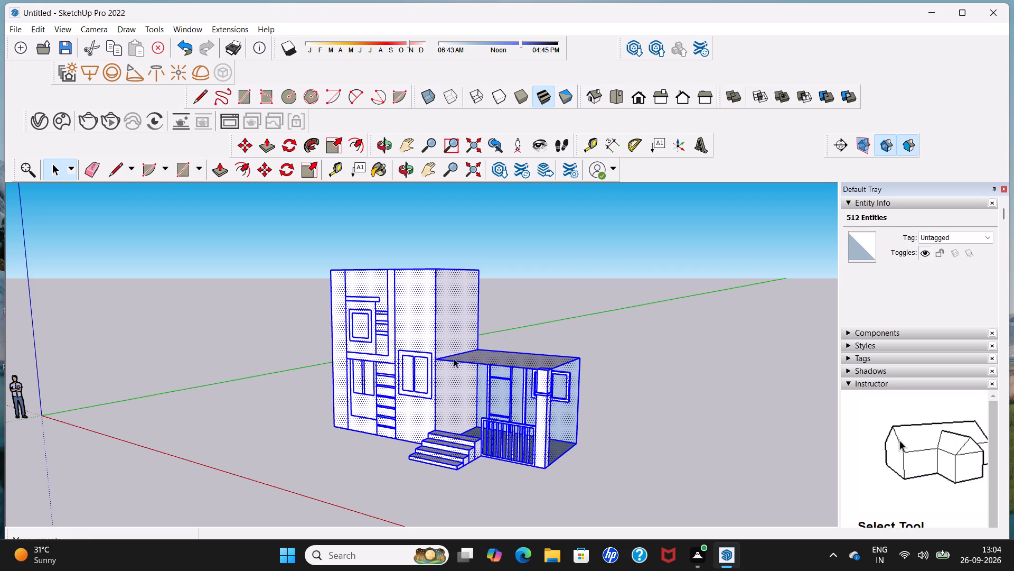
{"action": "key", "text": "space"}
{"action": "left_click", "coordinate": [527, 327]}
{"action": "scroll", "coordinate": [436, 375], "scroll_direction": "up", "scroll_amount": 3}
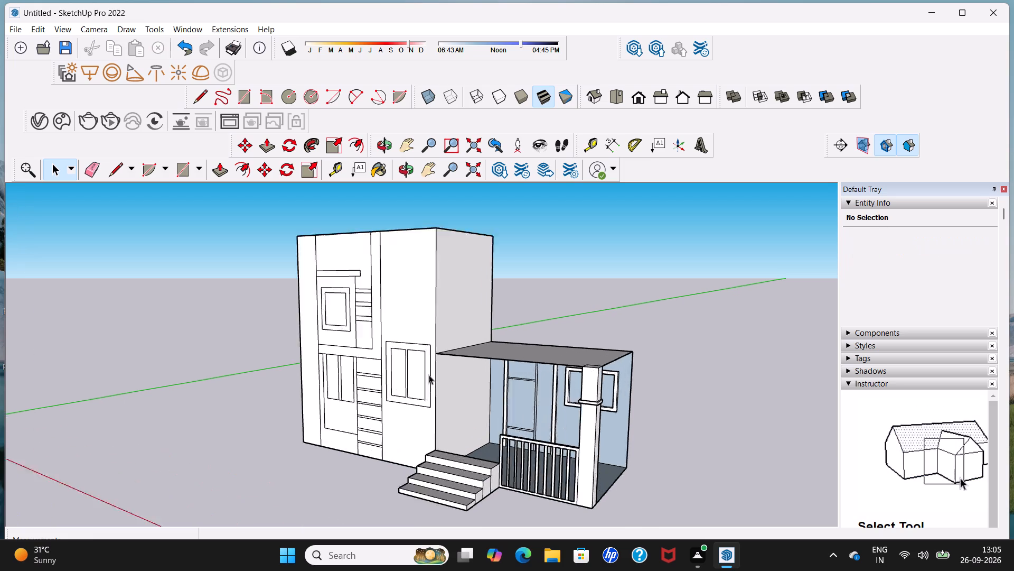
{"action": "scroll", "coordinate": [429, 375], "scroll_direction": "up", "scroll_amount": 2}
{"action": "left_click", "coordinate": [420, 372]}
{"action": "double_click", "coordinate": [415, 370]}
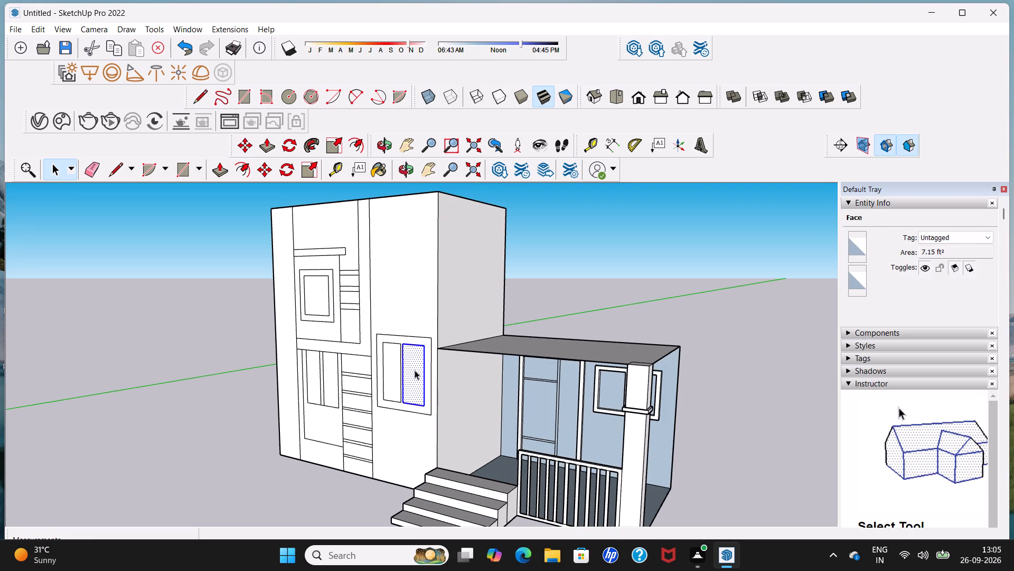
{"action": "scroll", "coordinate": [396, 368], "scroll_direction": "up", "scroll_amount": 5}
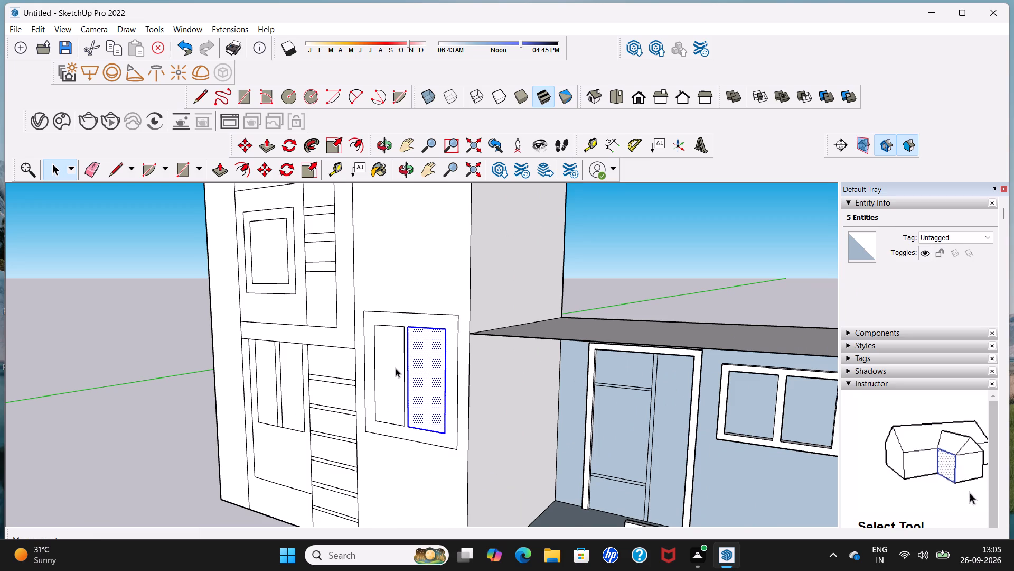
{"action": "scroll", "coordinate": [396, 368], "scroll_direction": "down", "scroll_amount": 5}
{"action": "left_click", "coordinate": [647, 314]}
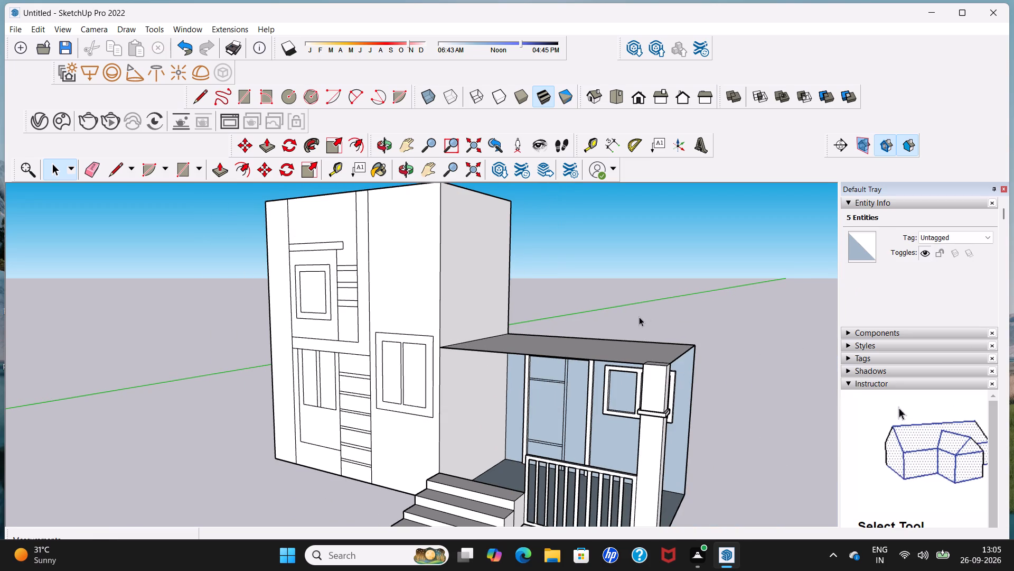
Draw two closely spaced horizontal lines, each about 5' 6 1/2" long, across the porch-side strip of the tall block just above its mullioned window.
{"action": "middle_click_drag", "start_coordinate": [473, 382], "coordinate": [581, 392]}
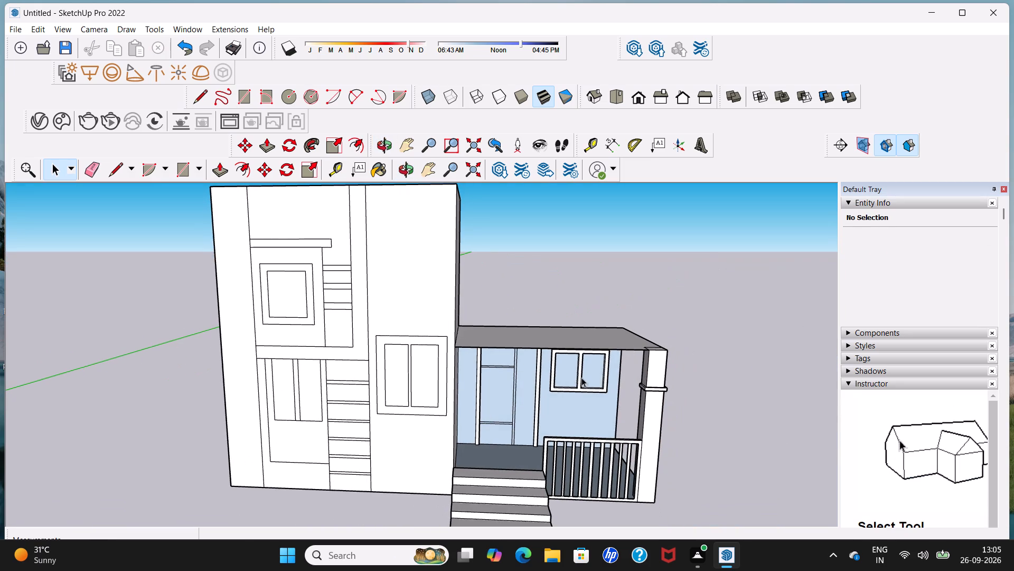
{"action": "middle_click_drag", "start_coordinate": [581, 368], "coordinate": [580, 373]}
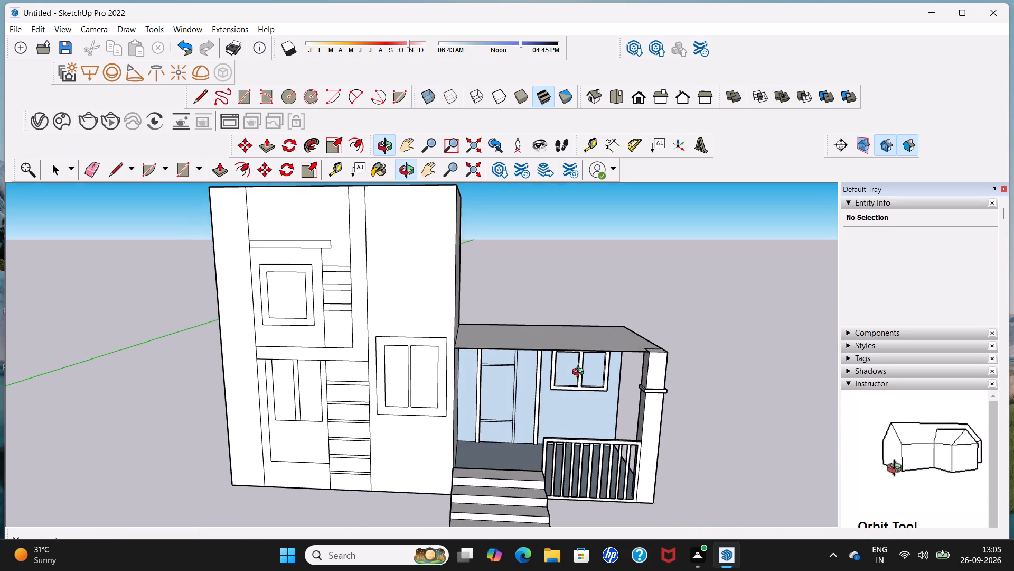
{"action": "middle_click_drag", "start_coordinate": [580, 373], "coordinate": [579, 375]}
{"action": "scroll", "coordinate": [576, 363], "scroll_direction": "up", "scroll_amount": 1}
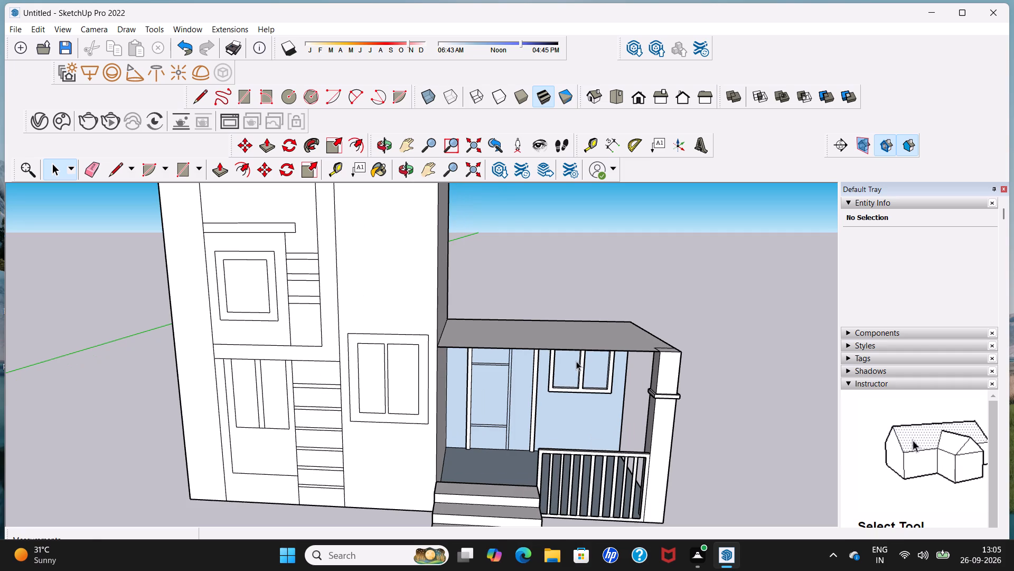
{"action": "scroll", "coordinate": [576, 361], "scroll_direction": "down", "scroll_amount": 5}
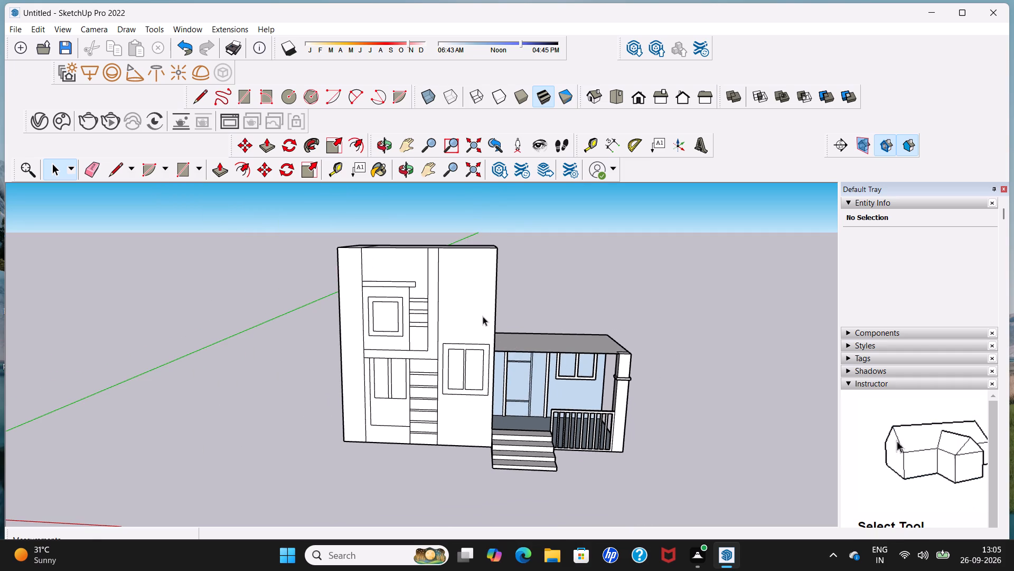
{"action": "left_click", "coordinate": [195, 95]}
{"action": "middle_click_drag", "start_coordinate": [466, 329], "coordinate": [465, 285]}
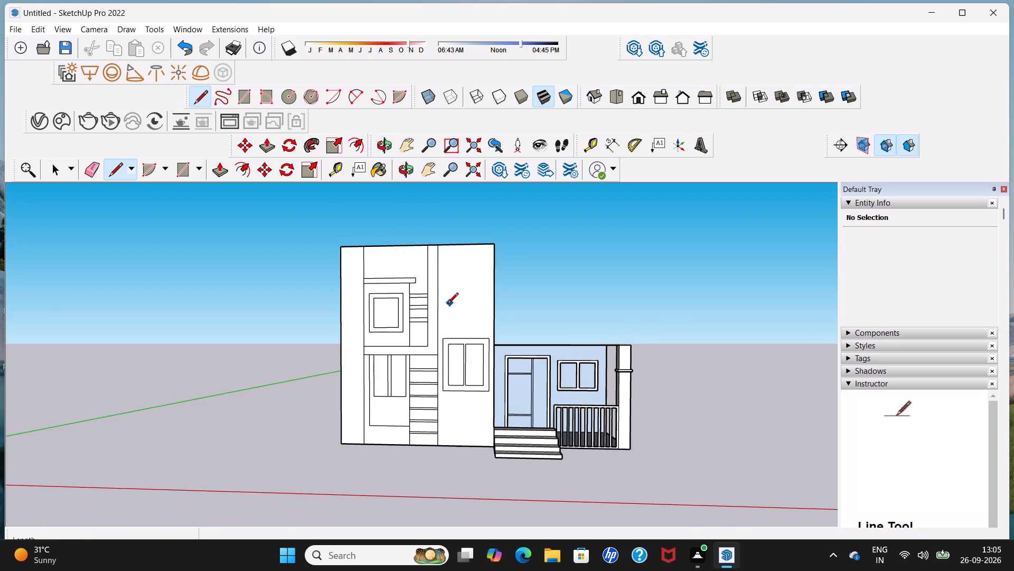
{"action": "scroll", "coordinate": [449, 303], "scroll_direction": "up", "scroll_amount": 4}
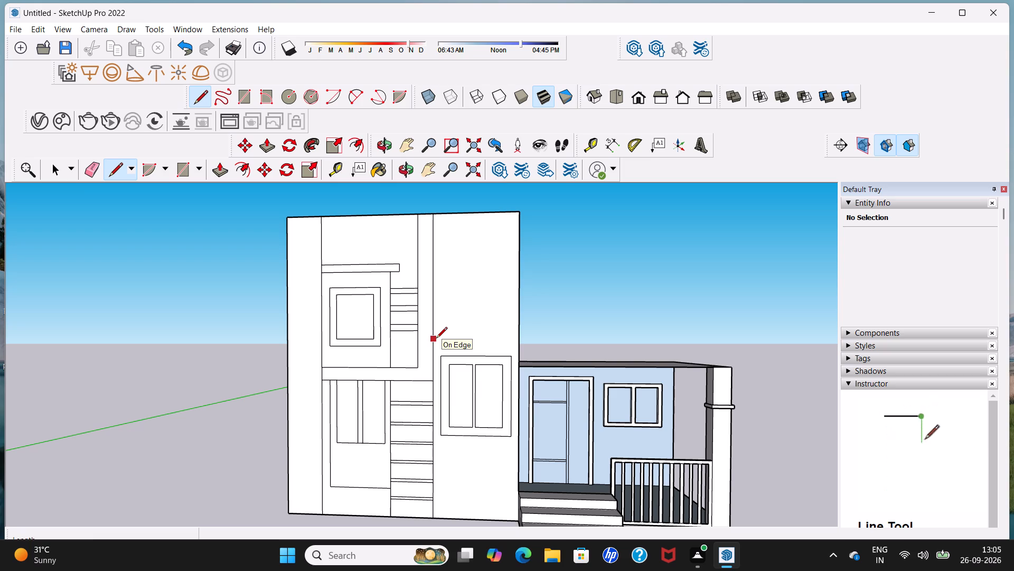
{"action": "left_click", "coordinate": [436, 339]}
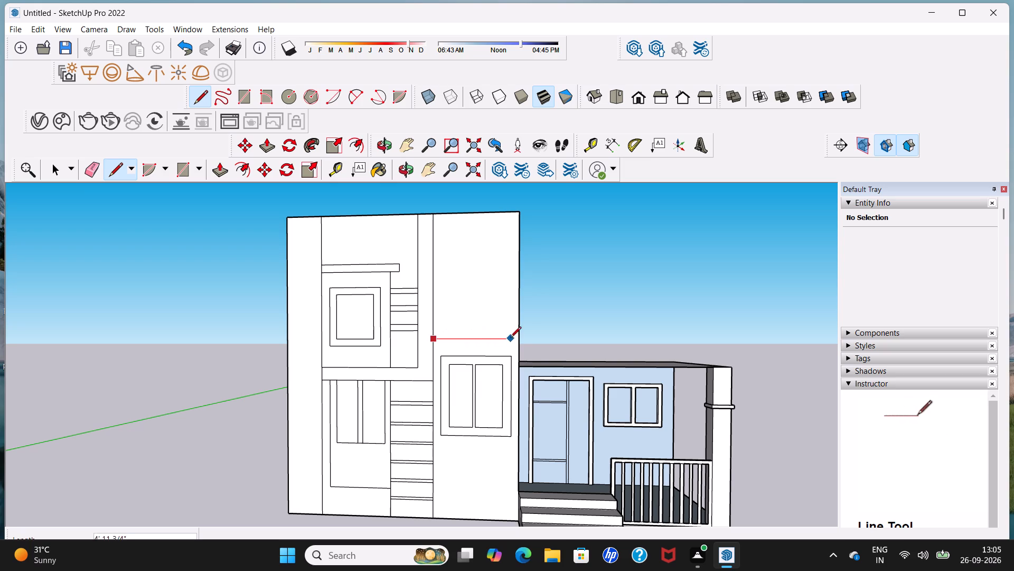
{"action": "left_click", "coordinate": [521, 339]}
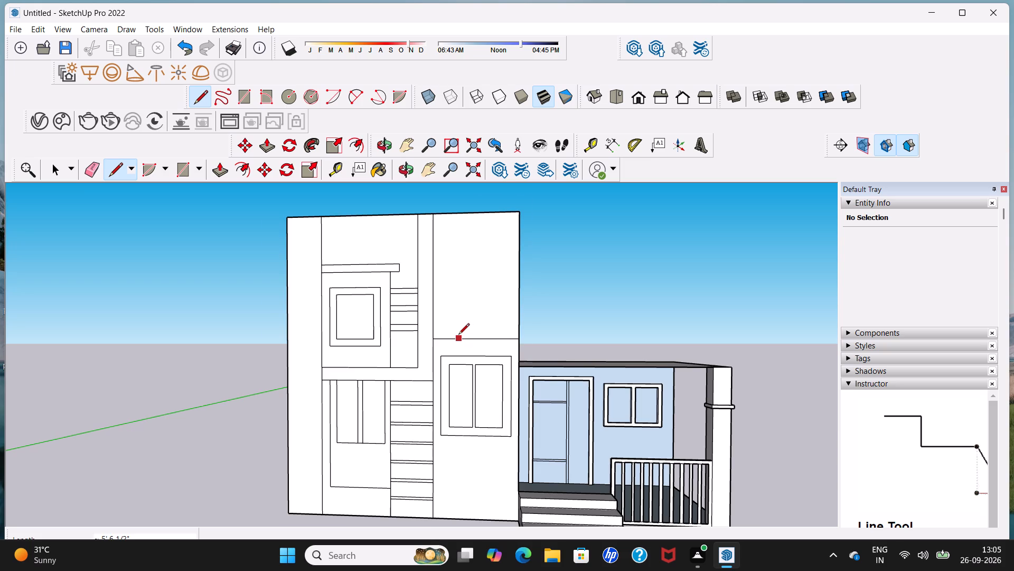
{"action": "scroll", "coordinate": [459, 335], "scroll_direction": "up", "scroll_amount": 3}
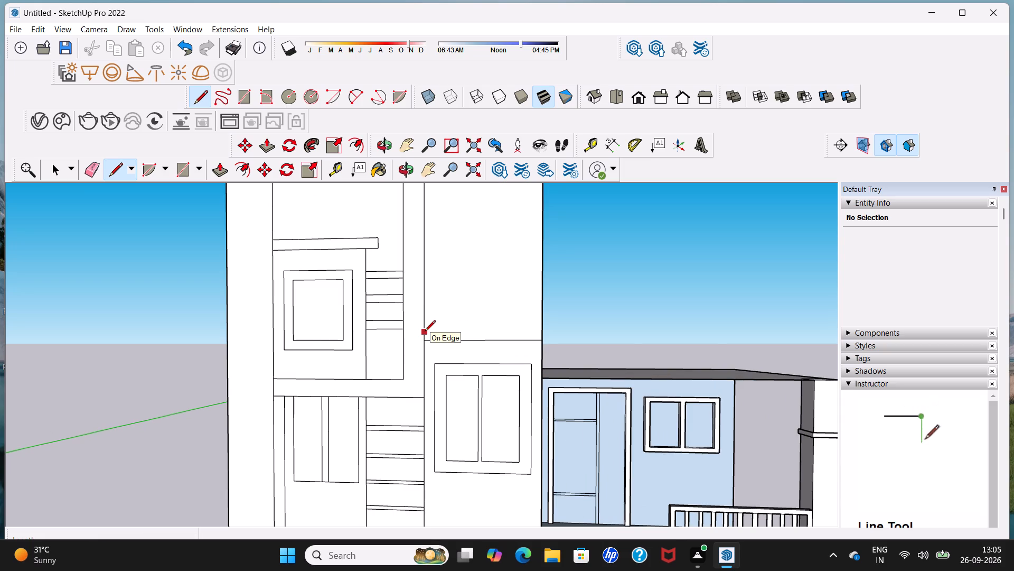
{"action": "scroll", "coordinate": [425, 332], "scroll_direction": "up", "scroll_amount": 5}
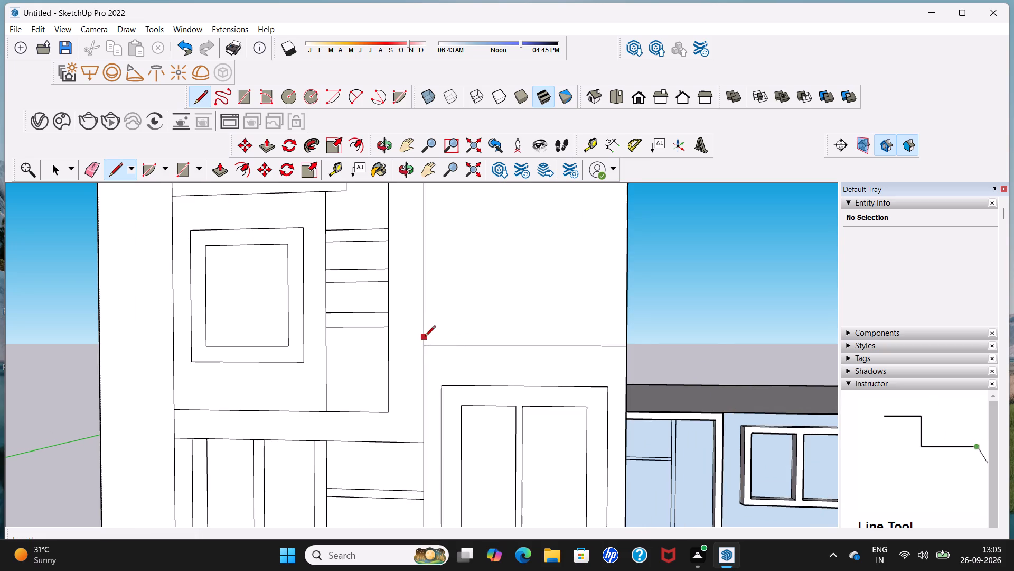
{"action": "left_click", "coordinate": [425, 337]}
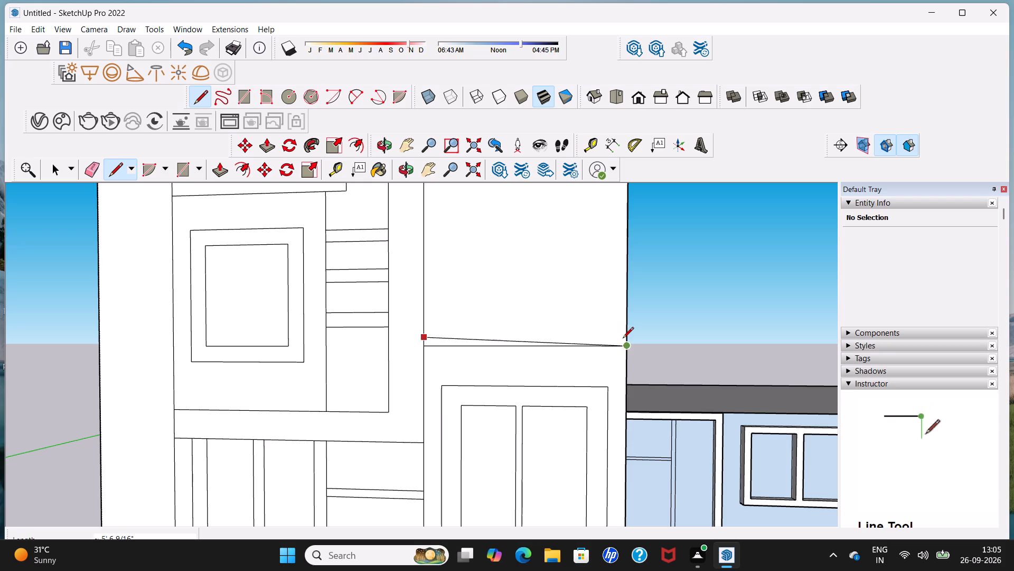
{"action": "left_click", "coordinate": [624, 338]}
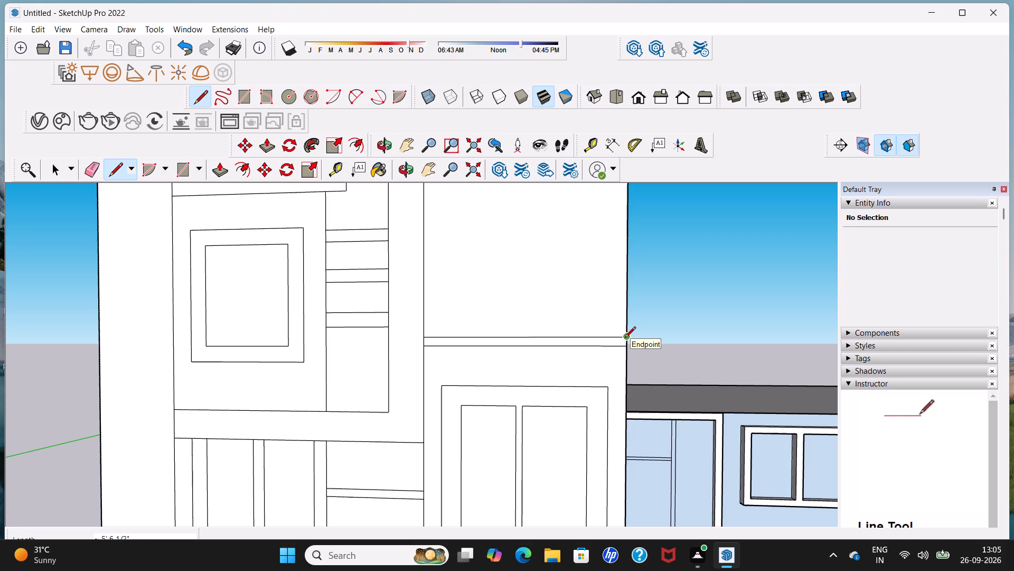
Draw a horizontal line about 5' 6 1/2" long across the same strip, well above the pair over the window.
{"action": "scroll", "coordinate": [522, 318], "scroll_direction": "up", "scroll_amount": 3}
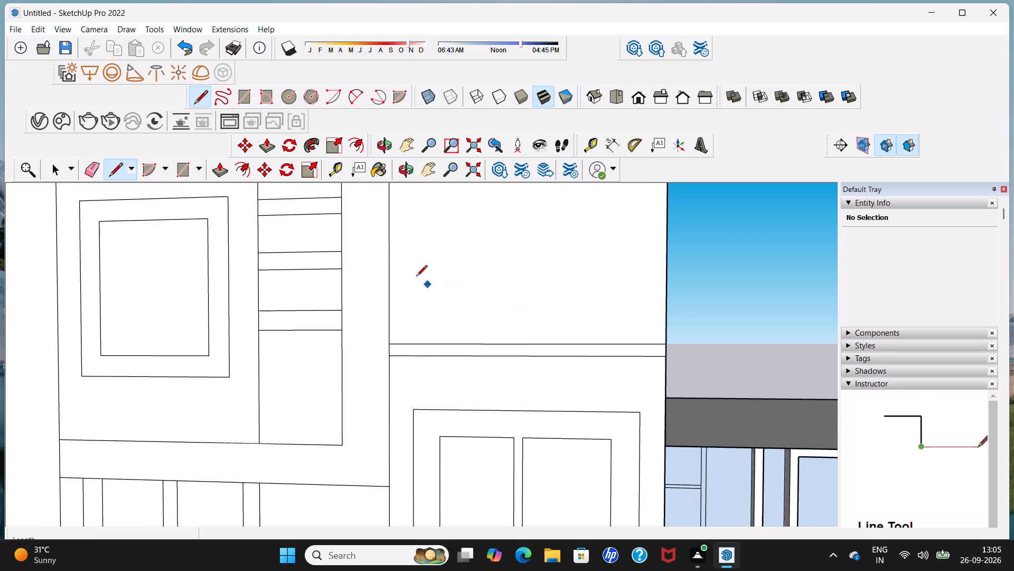
{"action": "left_click", "coordinate": [389, 228]}
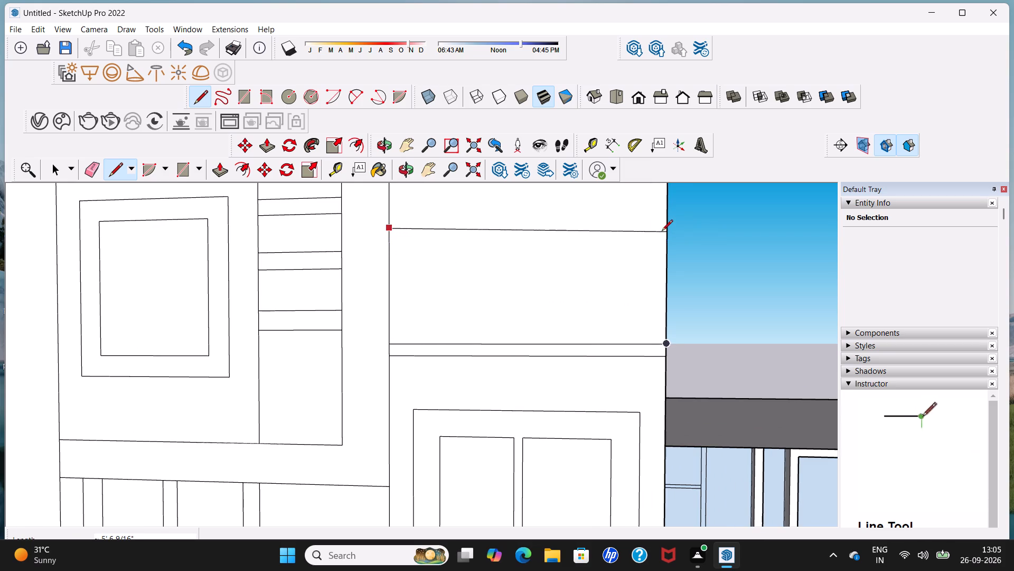
{"action": "left_click", "coordinate": [664, 224]}
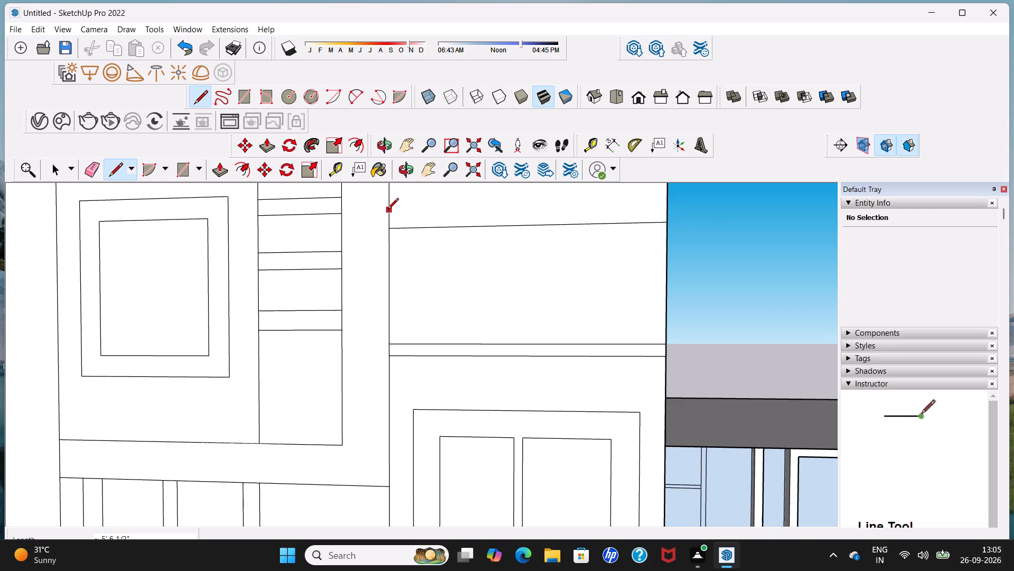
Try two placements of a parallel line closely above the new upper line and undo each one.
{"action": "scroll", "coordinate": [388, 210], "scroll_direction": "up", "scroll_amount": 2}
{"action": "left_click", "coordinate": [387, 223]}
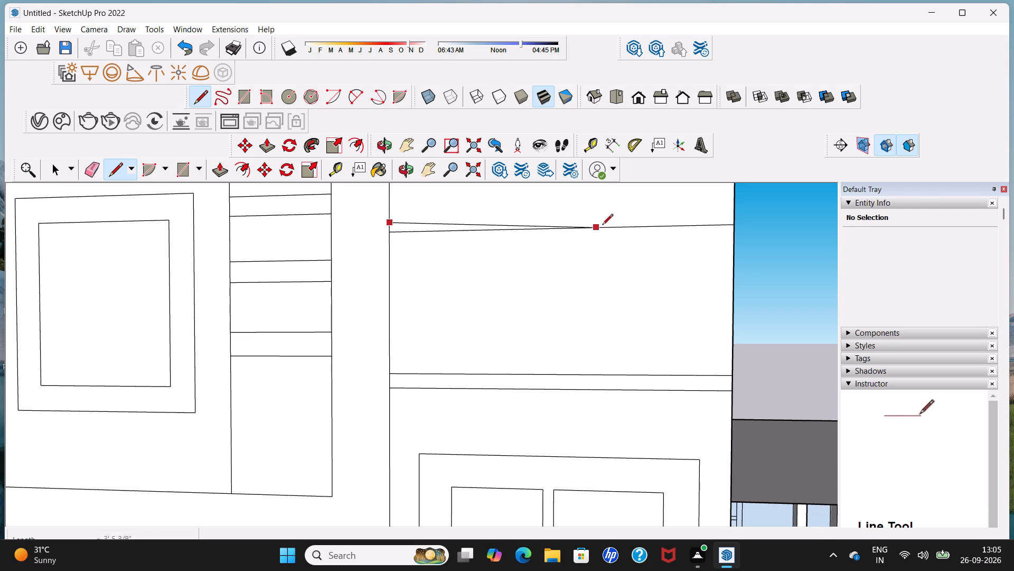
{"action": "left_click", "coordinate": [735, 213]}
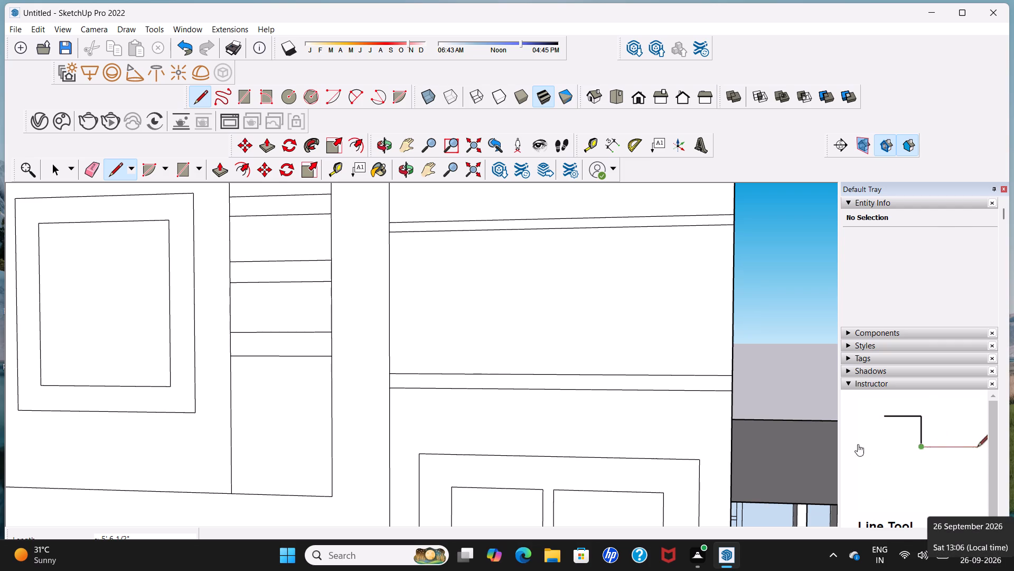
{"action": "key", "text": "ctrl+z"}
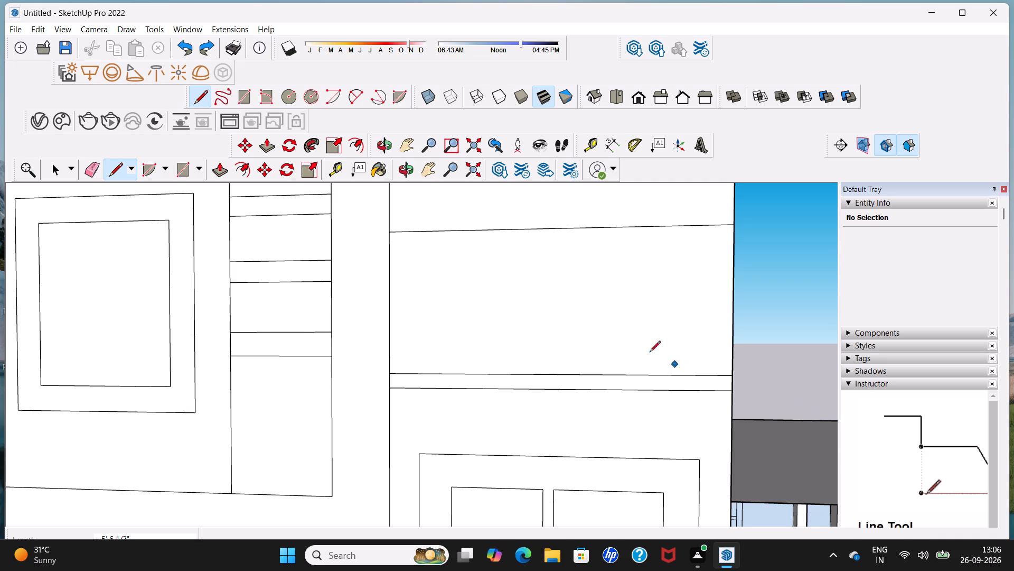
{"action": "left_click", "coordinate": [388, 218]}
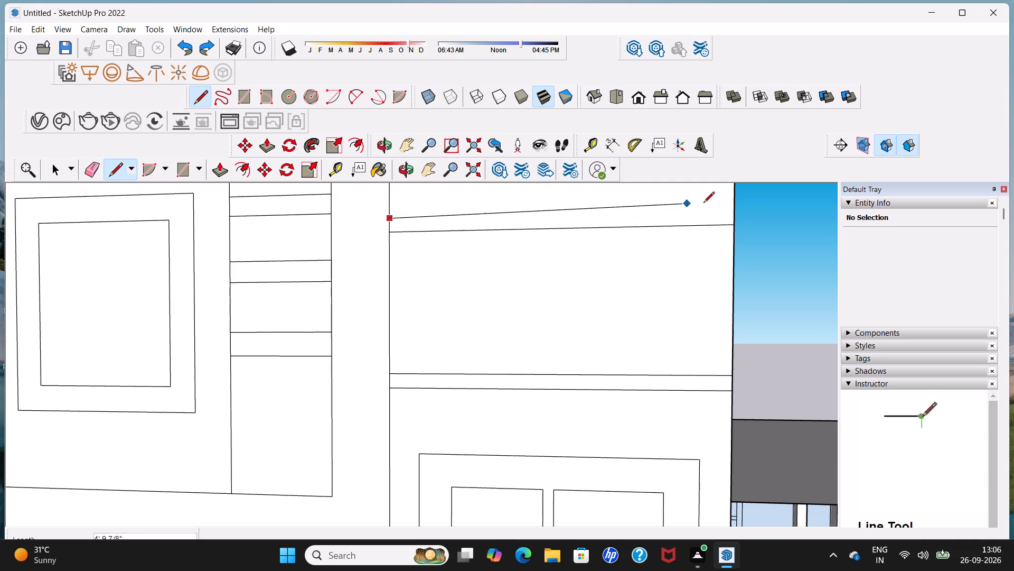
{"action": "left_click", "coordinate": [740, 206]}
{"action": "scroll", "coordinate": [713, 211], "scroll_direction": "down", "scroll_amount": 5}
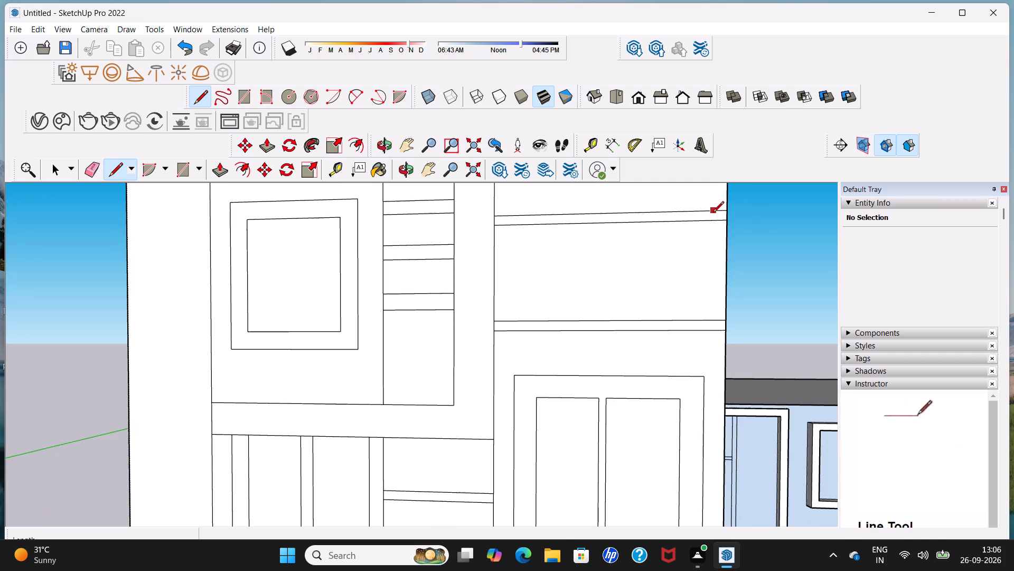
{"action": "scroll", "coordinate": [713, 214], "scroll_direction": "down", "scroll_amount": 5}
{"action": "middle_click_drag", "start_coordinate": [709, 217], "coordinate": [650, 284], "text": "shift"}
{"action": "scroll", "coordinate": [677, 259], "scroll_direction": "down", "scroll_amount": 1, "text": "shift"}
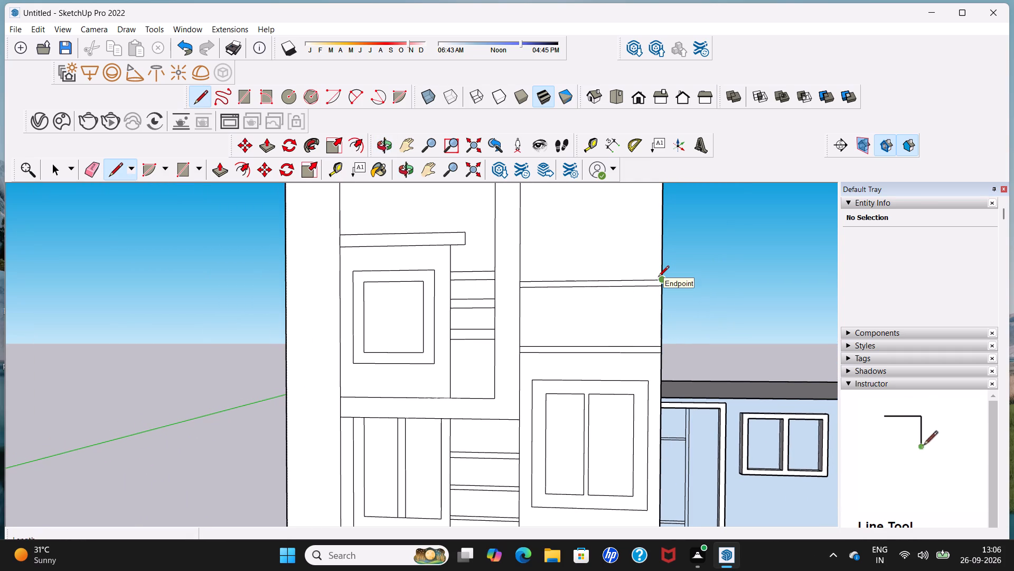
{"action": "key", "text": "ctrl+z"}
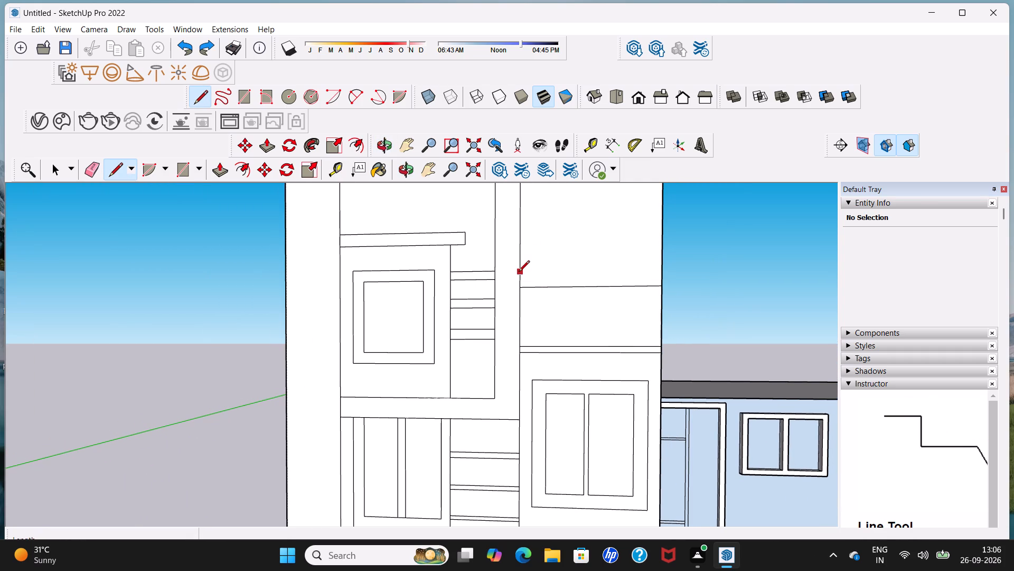
Draw a parallel line about 5' 6 1/2" long slightly farther above the upper line to complete a second horizontal band.
{"action": "left_click", "coordinate": [519, 274]}
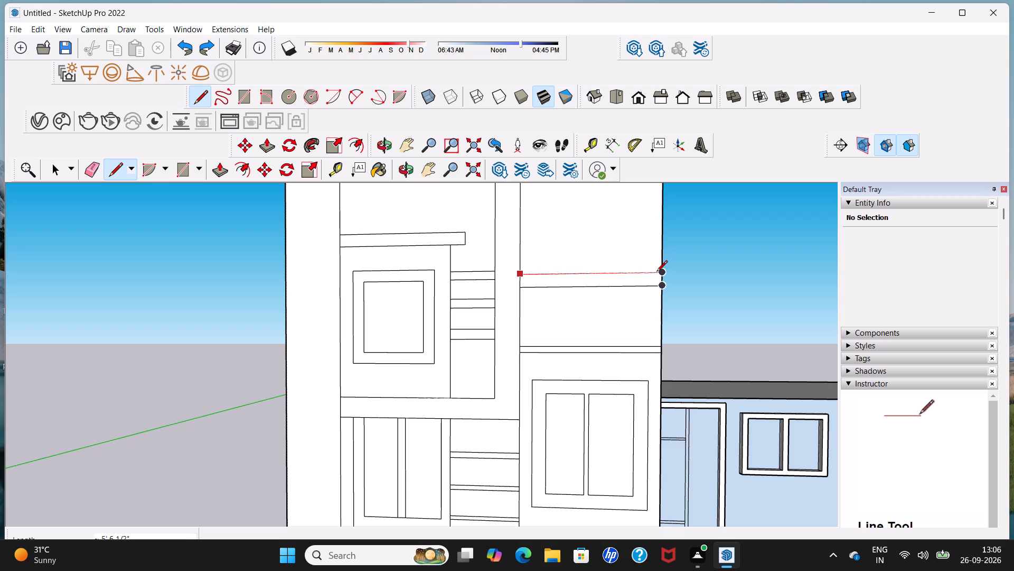
{"action": "left_click", "coordinate": [657, 272]}
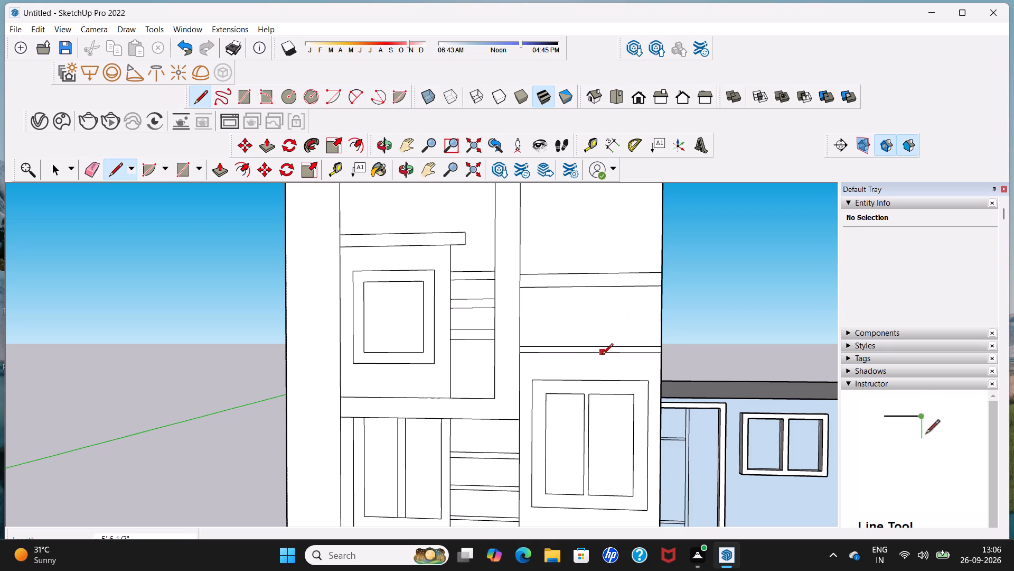
Draw a thin horizontal bar outline about 3' long between the two bands, starting and ending on the block's porch-side edge.
{"action": "scroll", "coordinate": [602, 355], "scroll_direction": "up", "scroll_amount": 4}
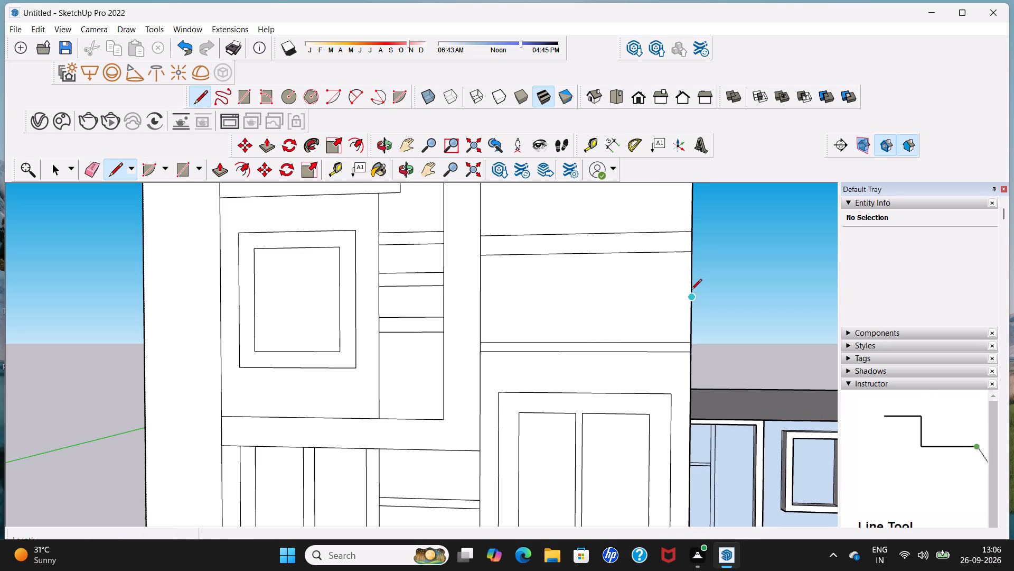
{"action": "left_click", "coordinate": [692, 285]}
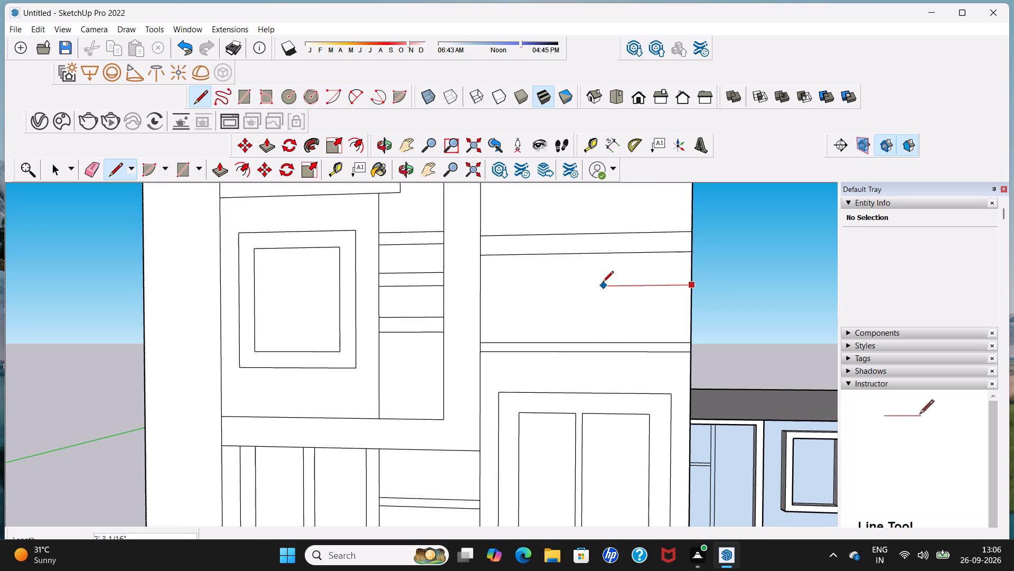
{"action": "left_click", "coordinate": [575, 281]}
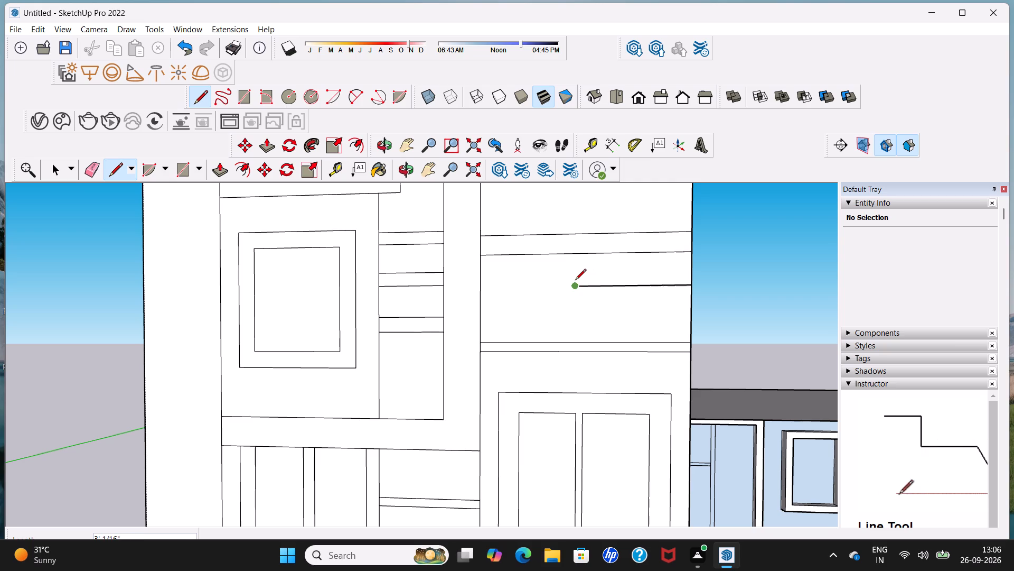
{"action": "left_click", "coordinate": [574, 297]}
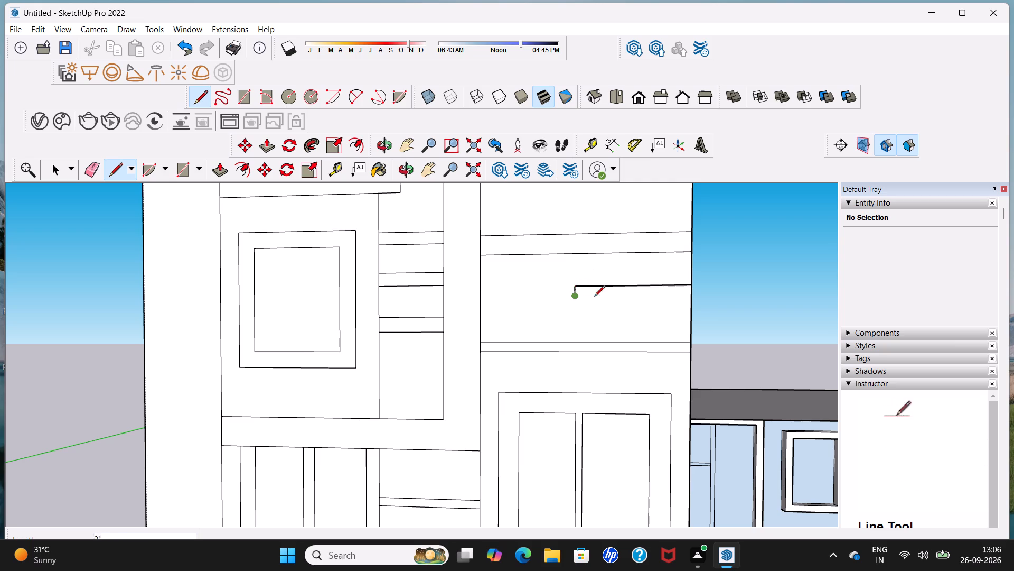
{"action": "left_click", "coordinate": [689, 296]}
Examine the tall block's front face with its bands and the adjoining porch from several angles.
{"action": "scroll", "coordinate": [689, 296], "scroll_direction": "down", "scroll_amount": 6}
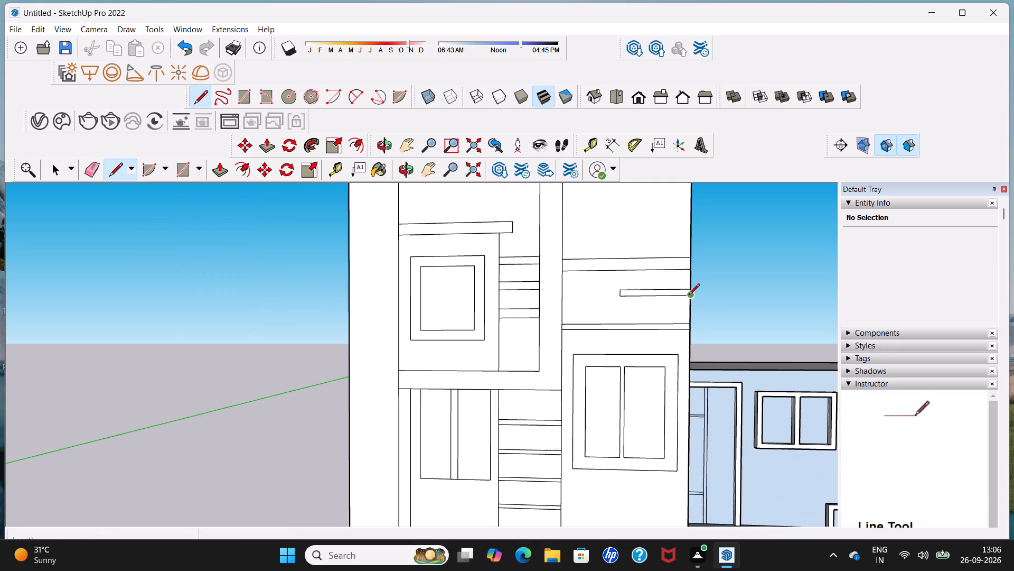
{"action": "middle_click_drag", "start_coordinate": [689, 296], "coordinate": [471, 296]}
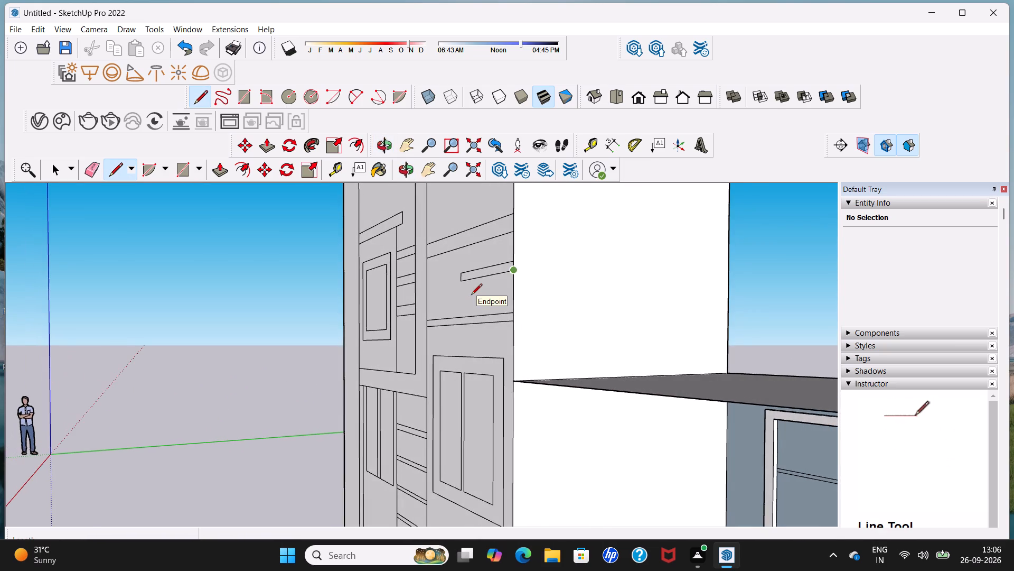
{"action": "scroll", "coordinate": [471, 296], "scroll_direction": "down", "scroll_amount": 6}
{"action": "middle_click_drag", "start_coordinate": [470, 294], "coordinate": [569, 315]}
{"action": "scroll", "coordinate": [491, 287], "scroll_direction": "down", "scroll_amount": 4}
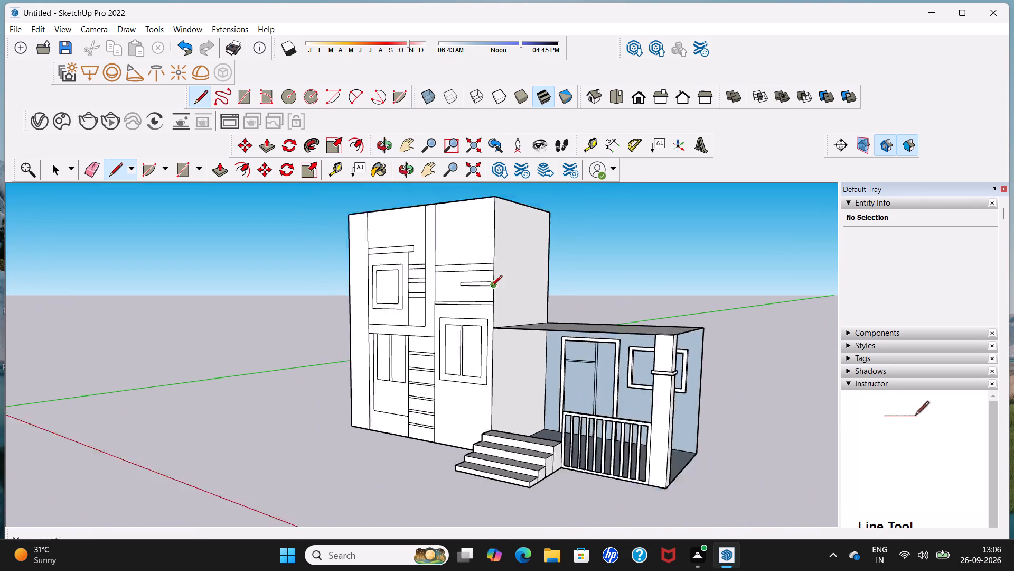
{"action": "scroll", "coordinate": [491, 287], "scroll_direction": "down", "scroll_amount": 1}
{"action": "middle_click_drag", "start_coordinate": [474, 287], "coordinate": [553, 333], "text": "shift"}
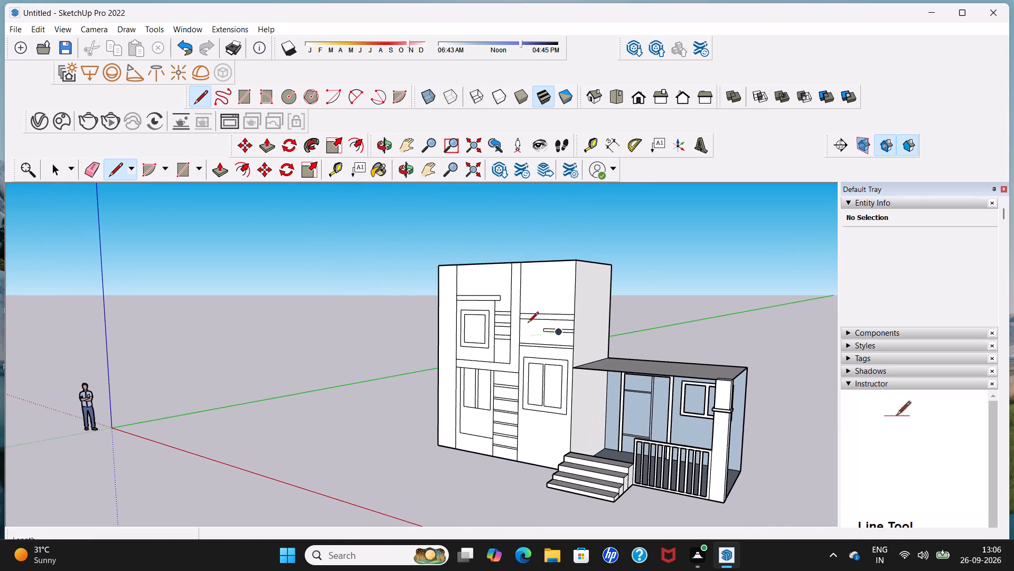
{"action": "middle_click_drag", "start_coordinate": [528, 324], "coordinate": [591, 337]}
{"action": "scroll", "coordinate": [551, 288], "scroll_direction": "up", "scroll_amount": 4}
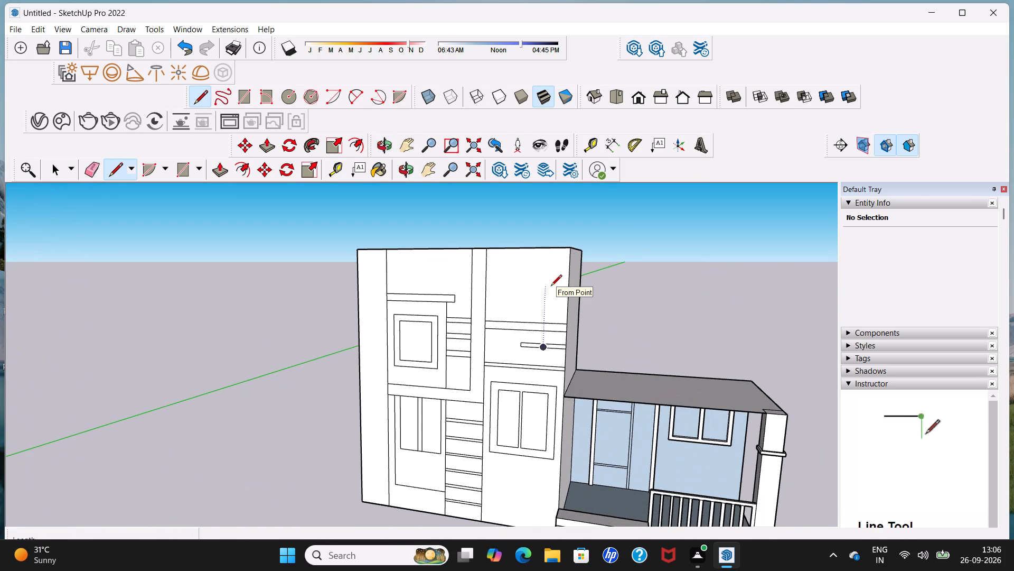
{"action": "key", "text": "space"}
{"action": "middle_click_drag", "start_coordinate": [522, 299], "coordinate": [549, 299]}
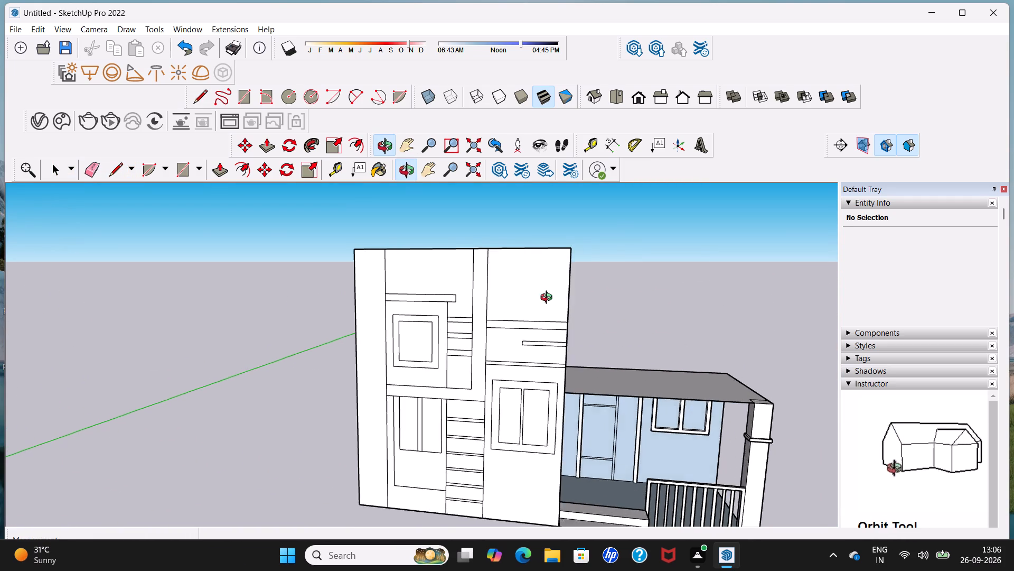
{"action": "middle_click_drag", "start_coordinate": [549, 299], "coordinate": [583, 299]}
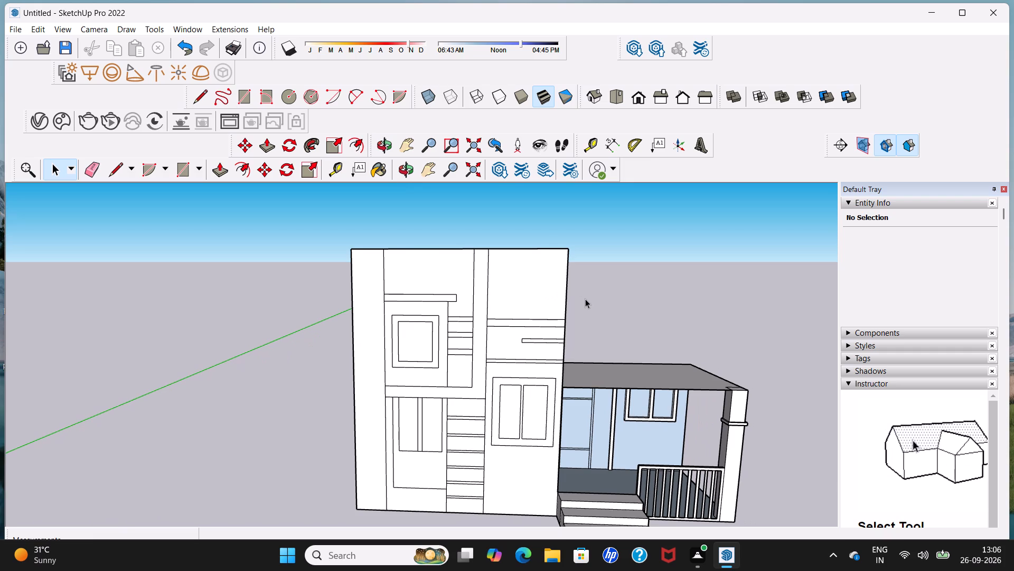
Draw a horizontal line about 6' long across the upper panel of the tall block's front face, just below its top edge.
{"action": "scroll", "coordinate": [585, 299], "scroll_direction": "up", "scroll_amount": 4}
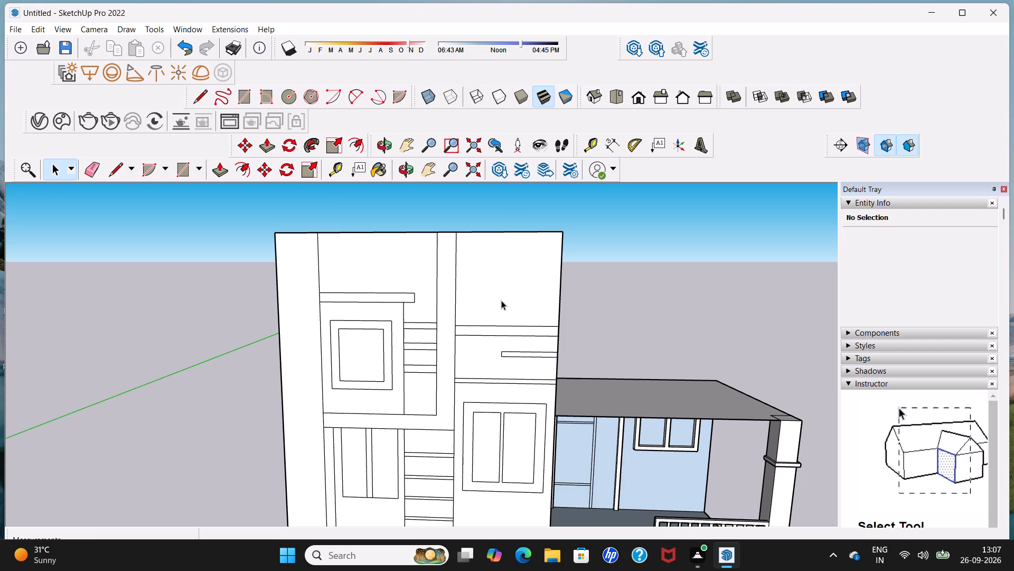
{"action": "scroll", "coordinate": [500, 300], "scroll_direction": "up", "scroll_amount": 1}
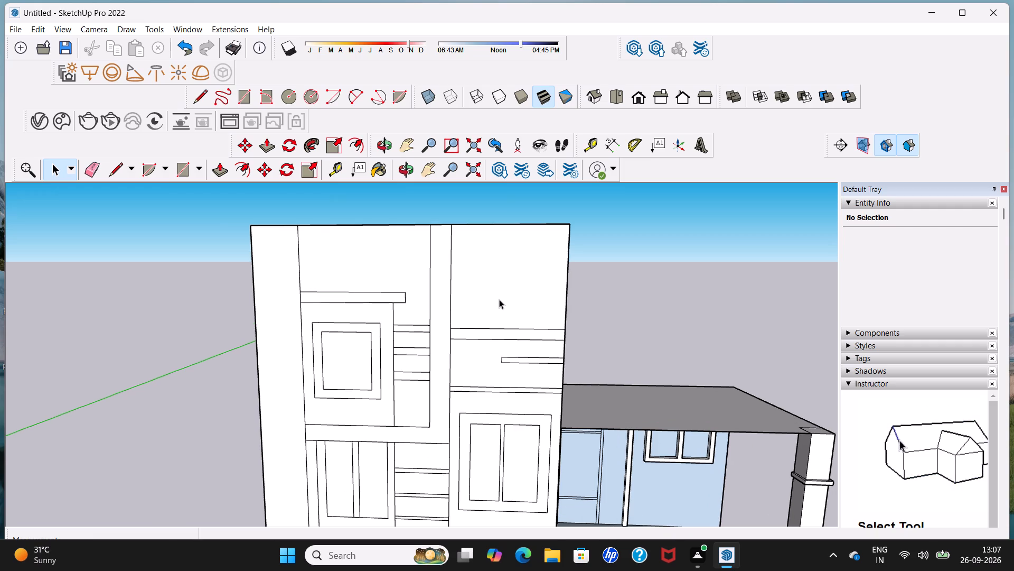
{"action": "left_click", "coordinate": [204, 98]}
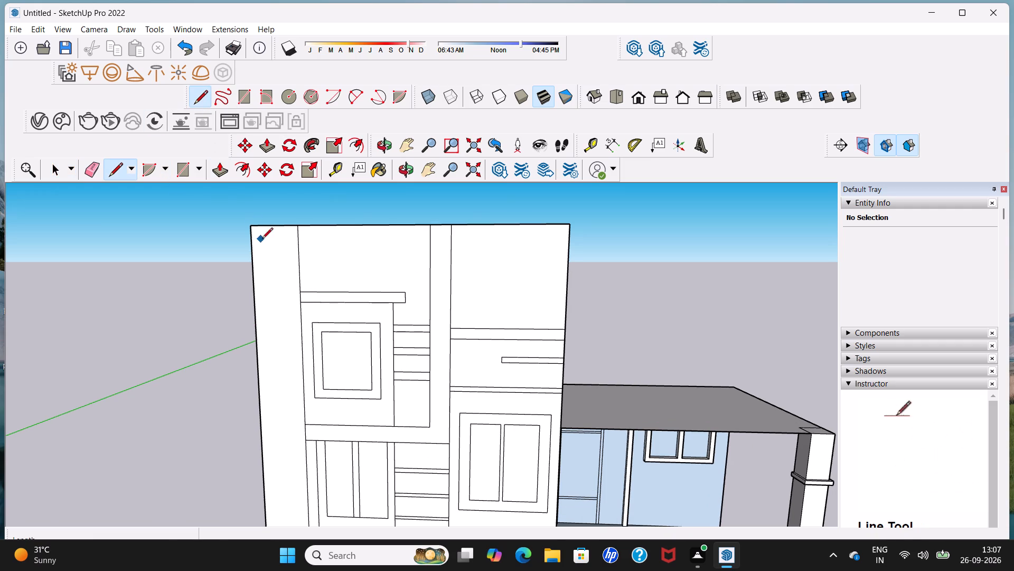
{"action": "left_click", "coordinate": [298, 247]}
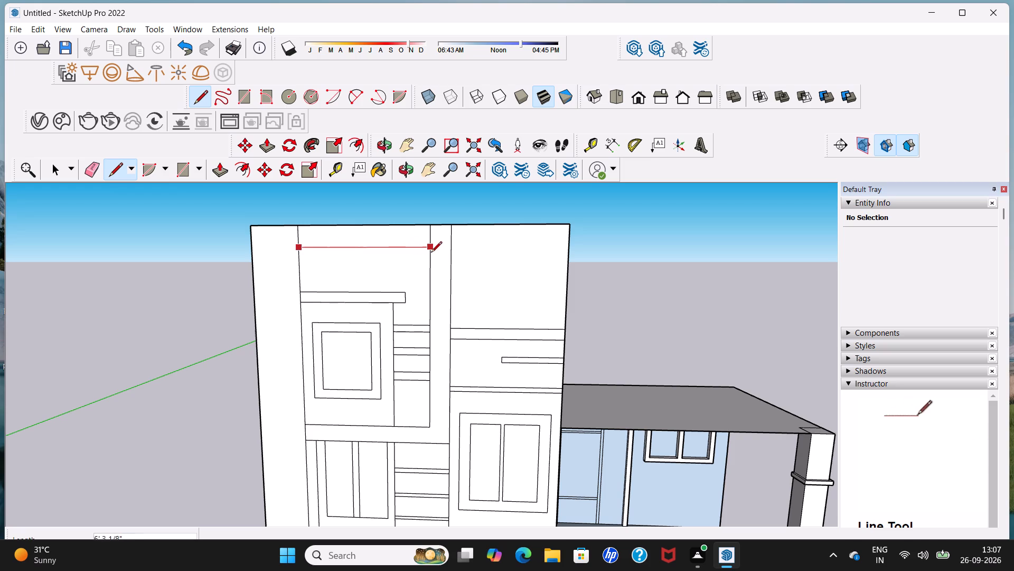
{"action": "left_click", "coordinate": [431, 253]}
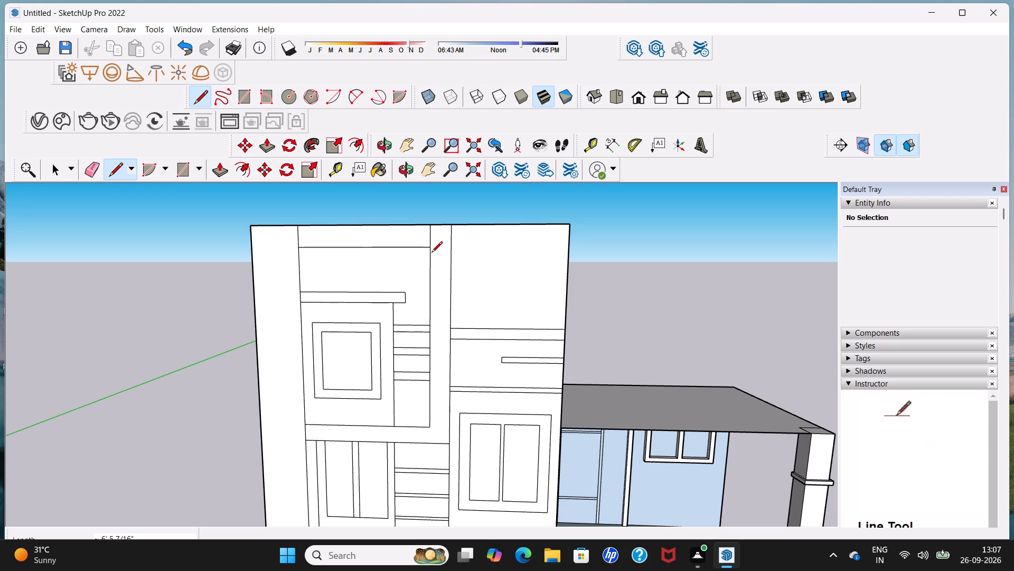
{"action": "key", "text": "space"}
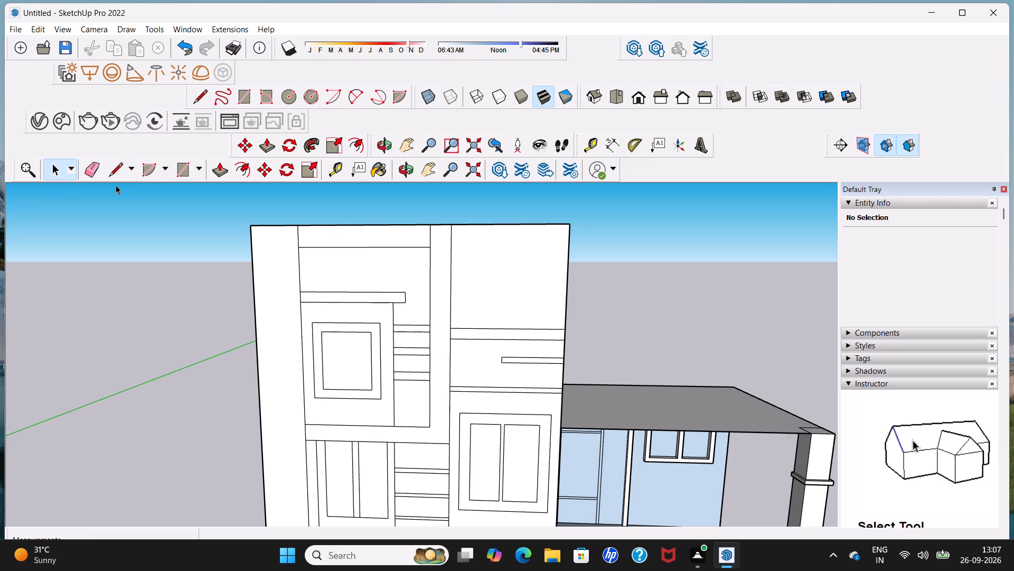
Erase the short vertical segment between the new line's inner end and the block's top edge.
{"action": "left_click", "coordinate": [93, 170]}
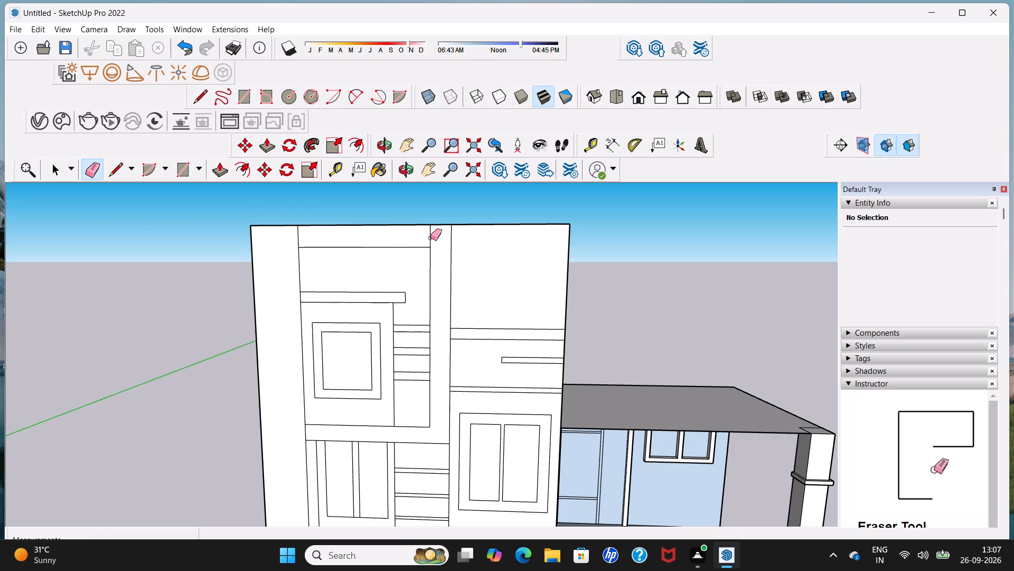
{"action": "left_click", "coordinate": [430, 238]}
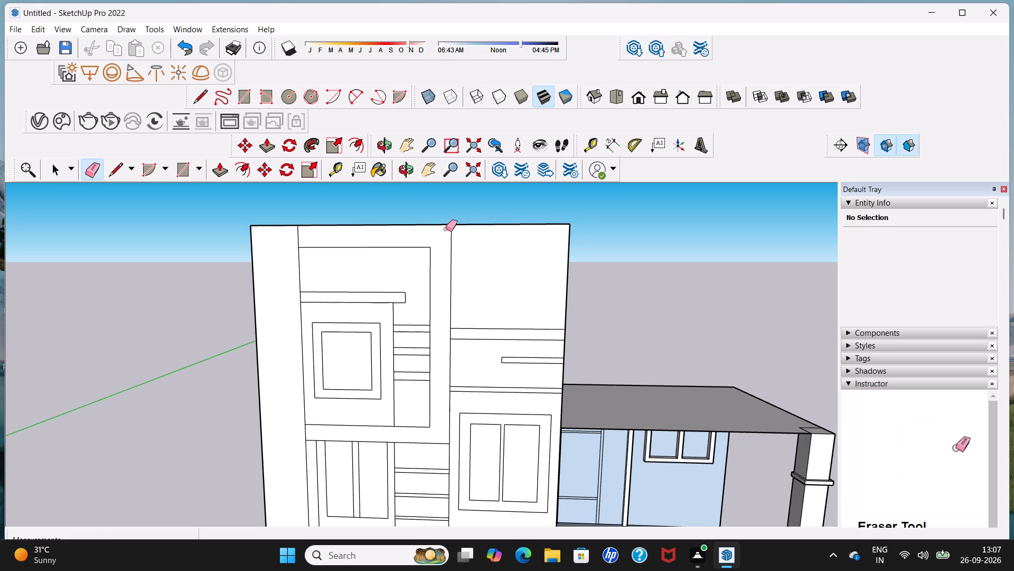
{"action": "key", "text": "space"}
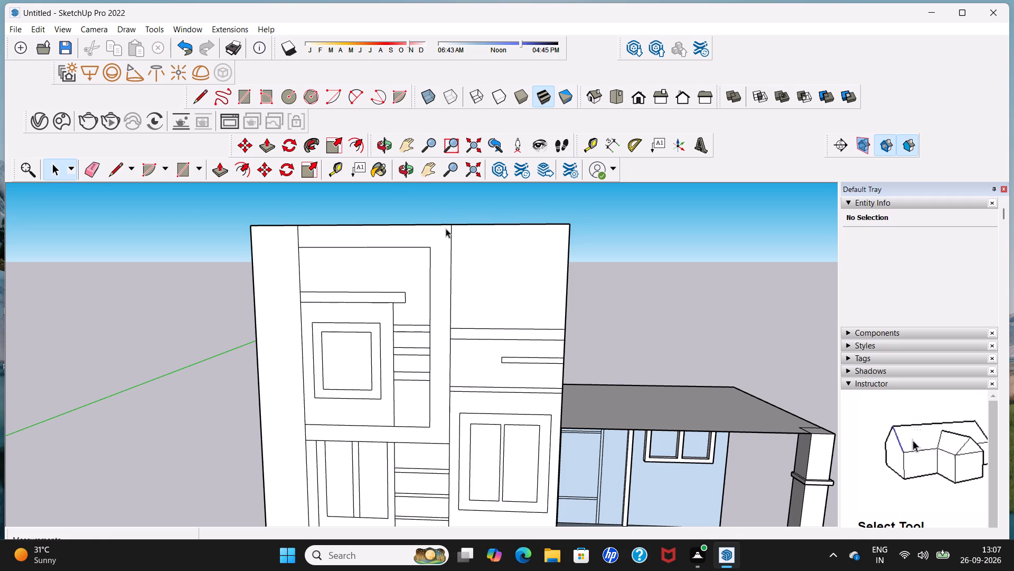
Draw a horizontal line about 5' 6 1/2" long just below the top edge of the front face's porch-side section.
{"action": "left_click", "coordinate": [203, 97]}
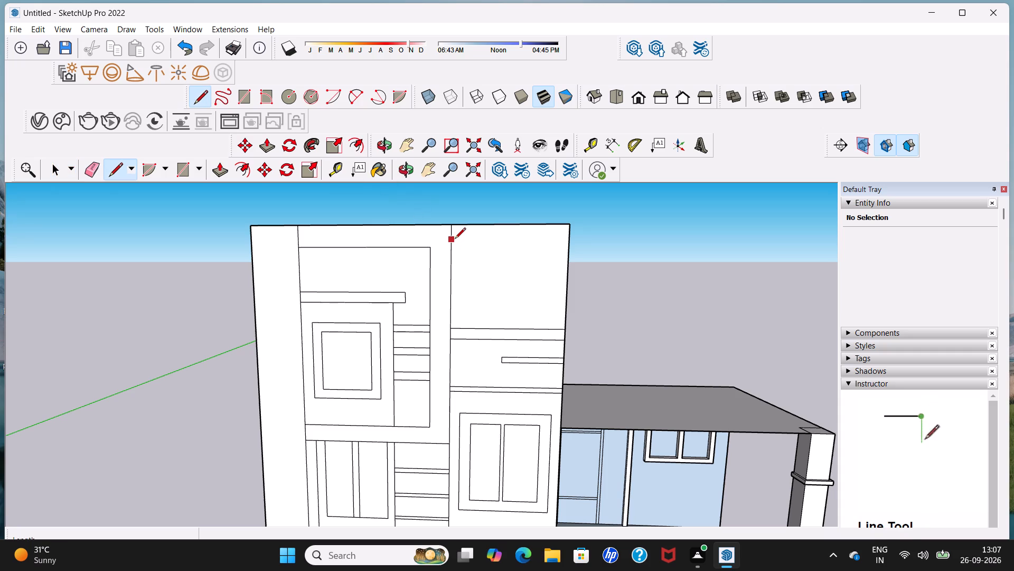
{"action": "left_click", "coordinate": [455, 240]}
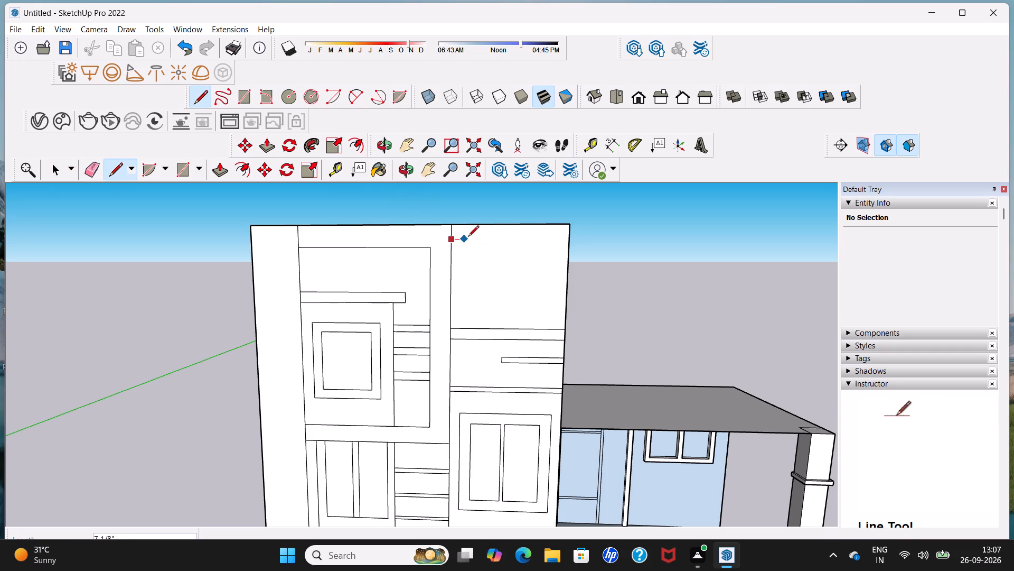
{"action": "left_click", "coordinate": [568, 243]}
{"action": "scroll", "coordinate": [568, 240], "scroll_direction": "down", "scroll_amount": 2}
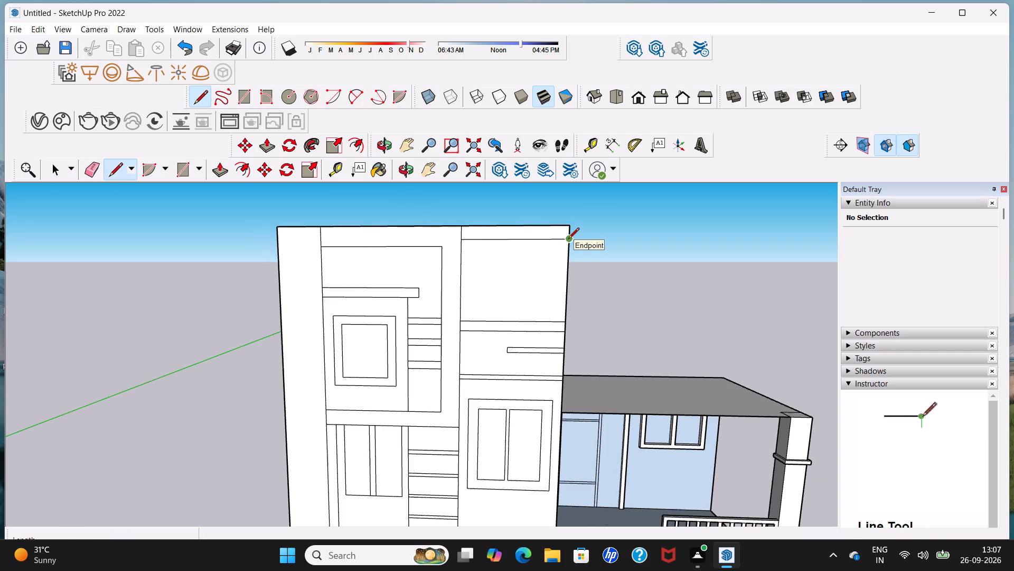
{"action": "scroll", "coordinate": [568, 240], "scroll_direction": "down", "scroll_amount": 2}
{"action": "middle_click_drag", "start_coordinate": [568, 240], "coordinate": [400, 248]}
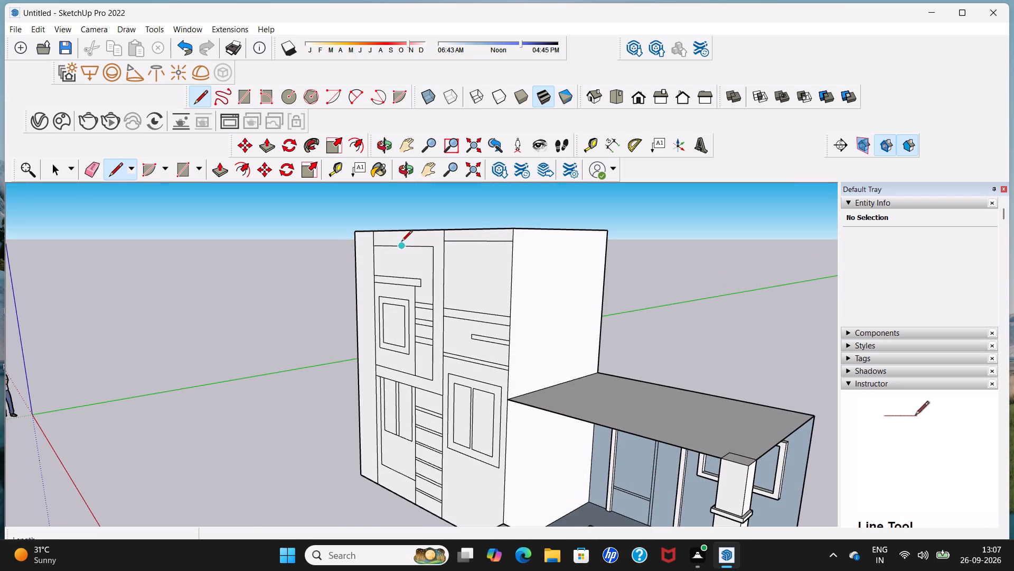
{"action": "scroll", "coordinate": [401, 241], "scroll_direction": "down", "scroll_amount": 3}
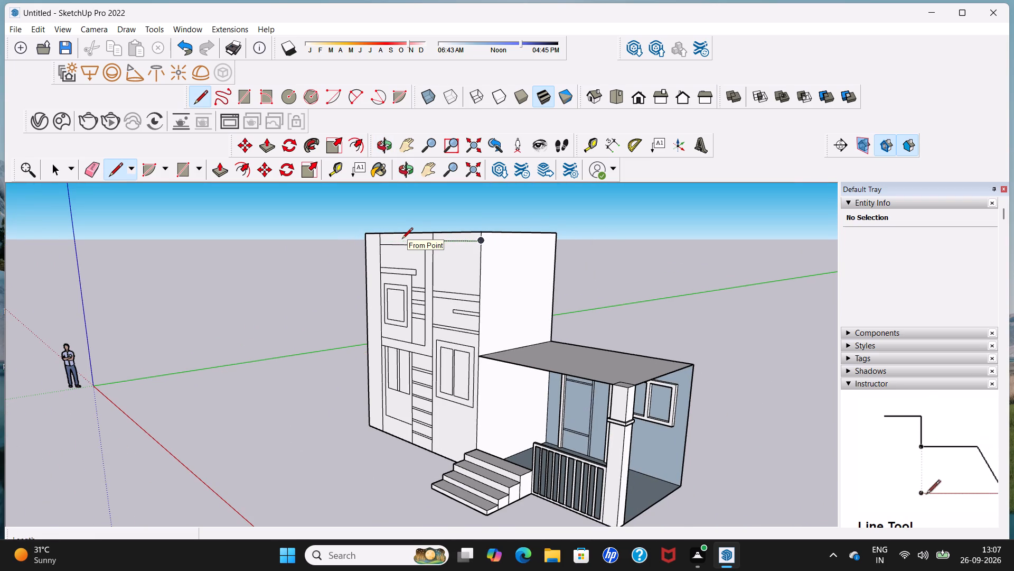
{"action": "key", "text": "space"}
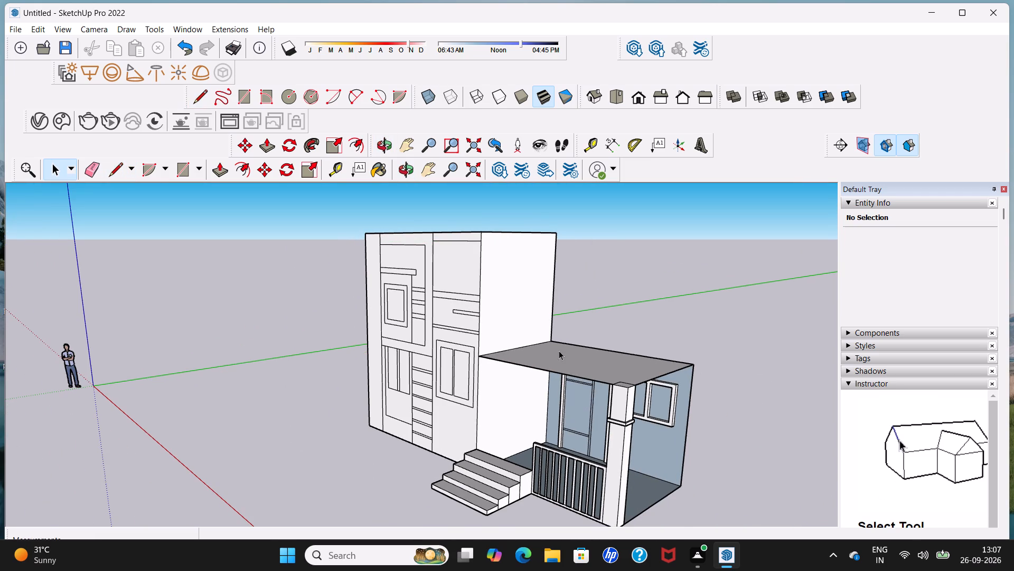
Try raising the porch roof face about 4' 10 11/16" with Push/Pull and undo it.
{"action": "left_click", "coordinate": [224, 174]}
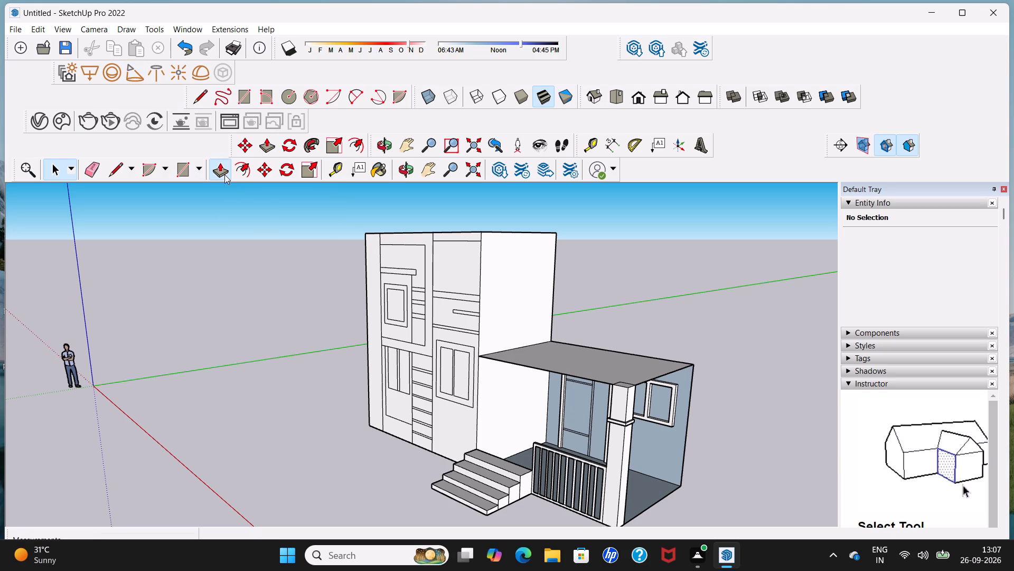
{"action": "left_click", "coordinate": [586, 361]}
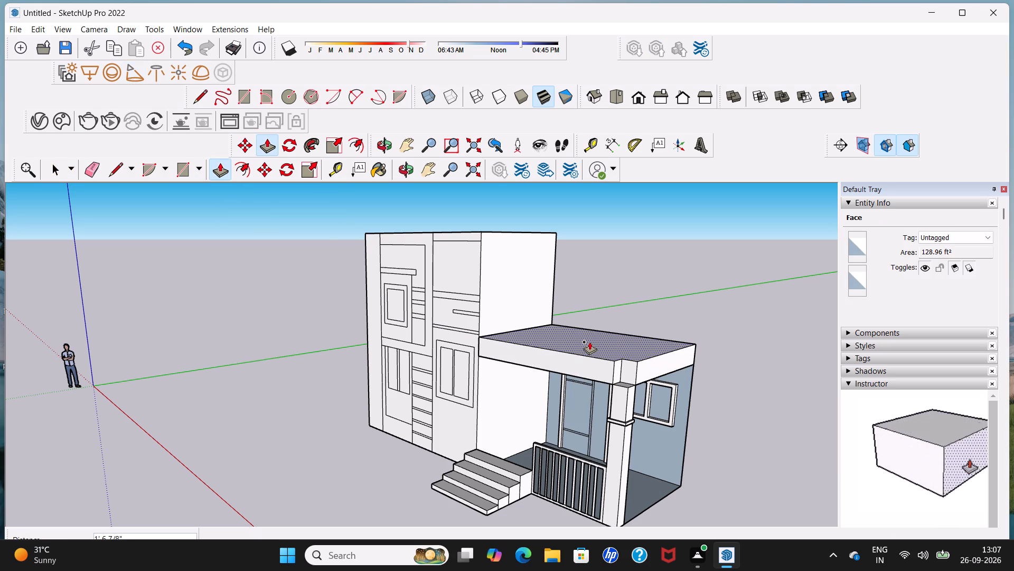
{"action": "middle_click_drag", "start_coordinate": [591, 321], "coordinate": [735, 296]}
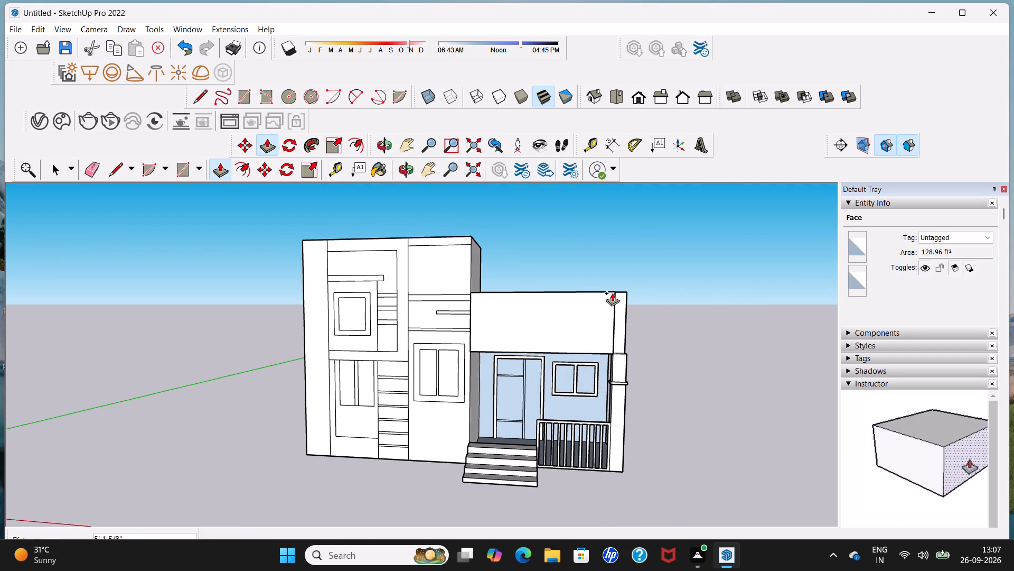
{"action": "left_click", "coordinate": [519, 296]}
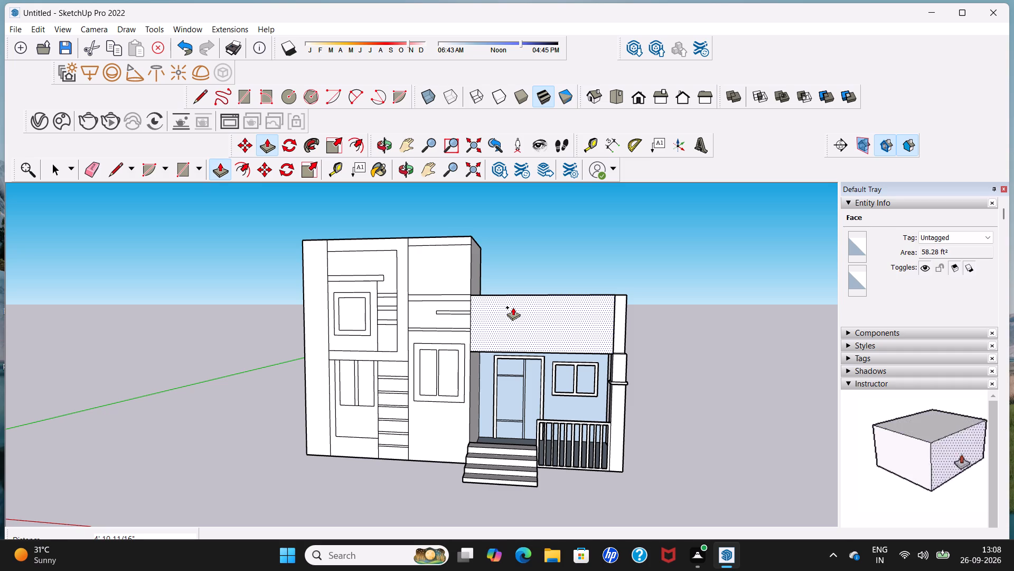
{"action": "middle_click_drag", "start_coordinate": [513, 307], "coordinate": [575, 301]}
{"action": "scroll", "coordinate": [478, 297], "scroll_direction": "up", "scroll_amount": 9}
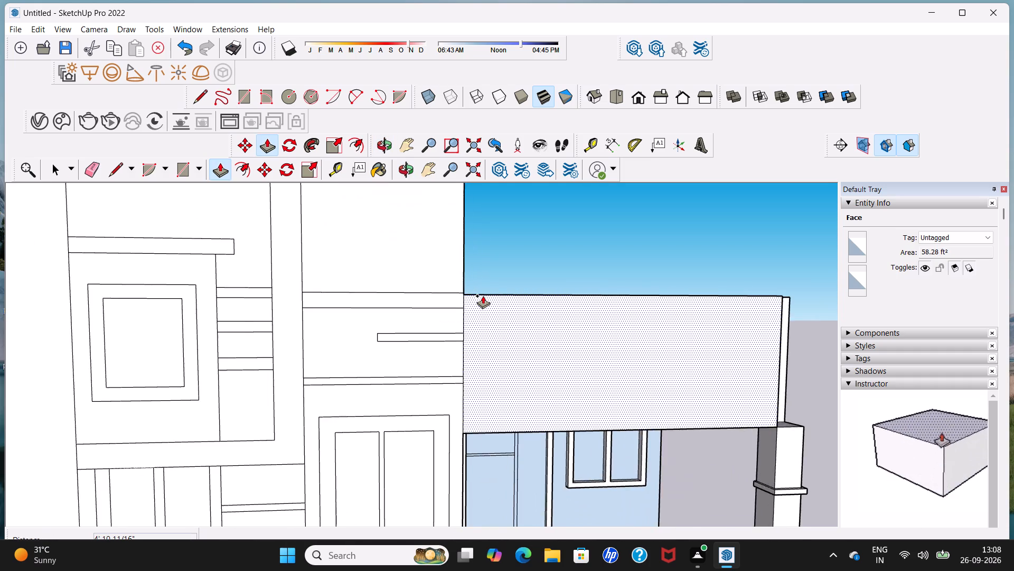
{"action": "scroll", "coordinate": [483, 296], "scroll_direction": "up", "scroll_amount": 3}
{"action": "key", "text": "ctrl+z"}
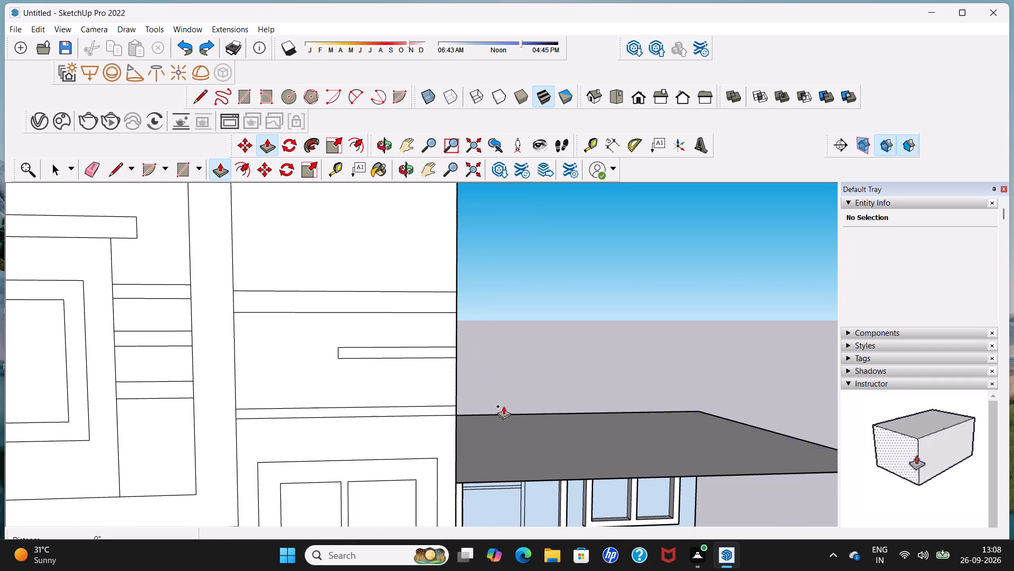
Push/Pull the porch roof face up about 4' 11 3/8" to align with the top line of the block's upper band.
{"action": "left_click", "coordinate": [537, 459]}
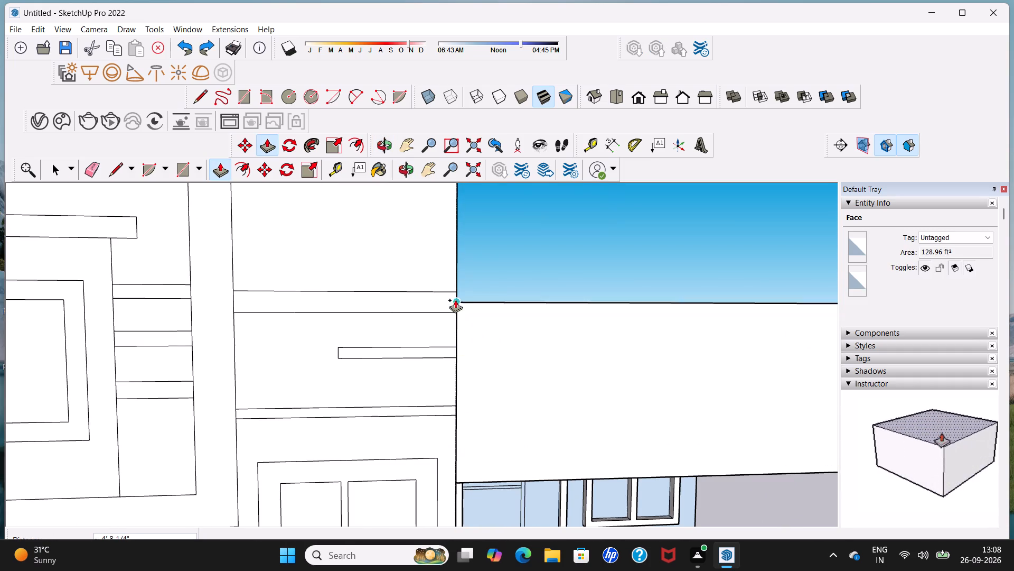
{"action": "left_click", "coordinate": [453, 289]}
{"action": "scroll", "coordinate": [453, 289], "scroll_direction": "down", "scroll_amount": 10}
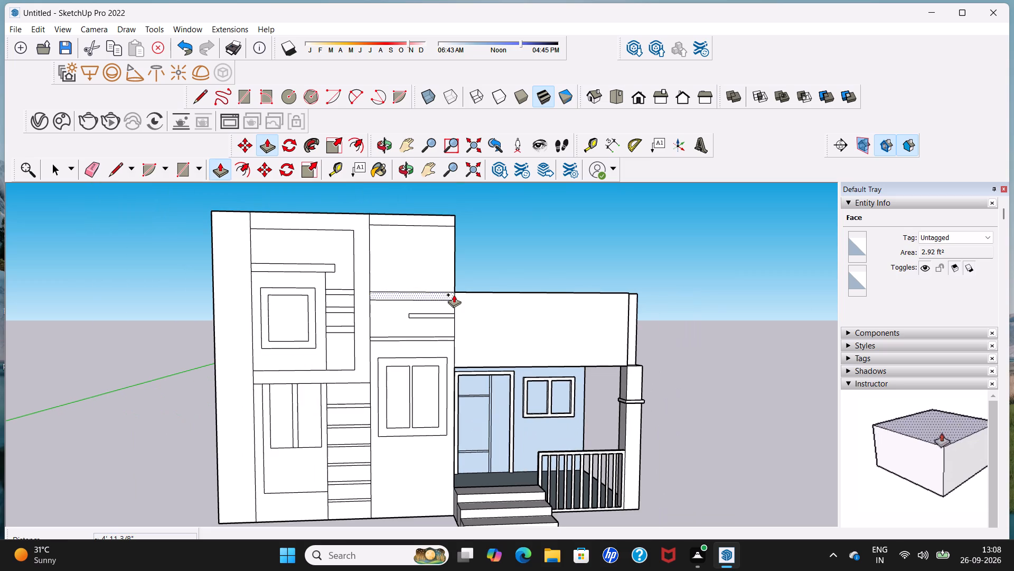
{"action": "key", "text": "space"}
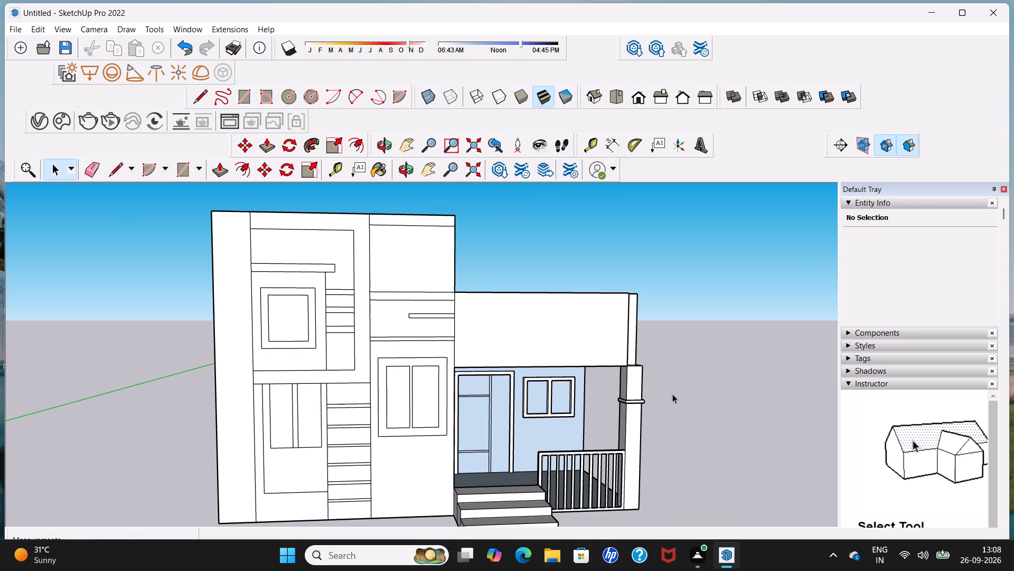
Push/Pull the corner post's exposed top face up about 4' 11 3/8", flush with the top of the raised porch roof.
{"action": "scroll", "coordinate": [672, 394], "scroll_direction": "up", "scroll_amount": 5}
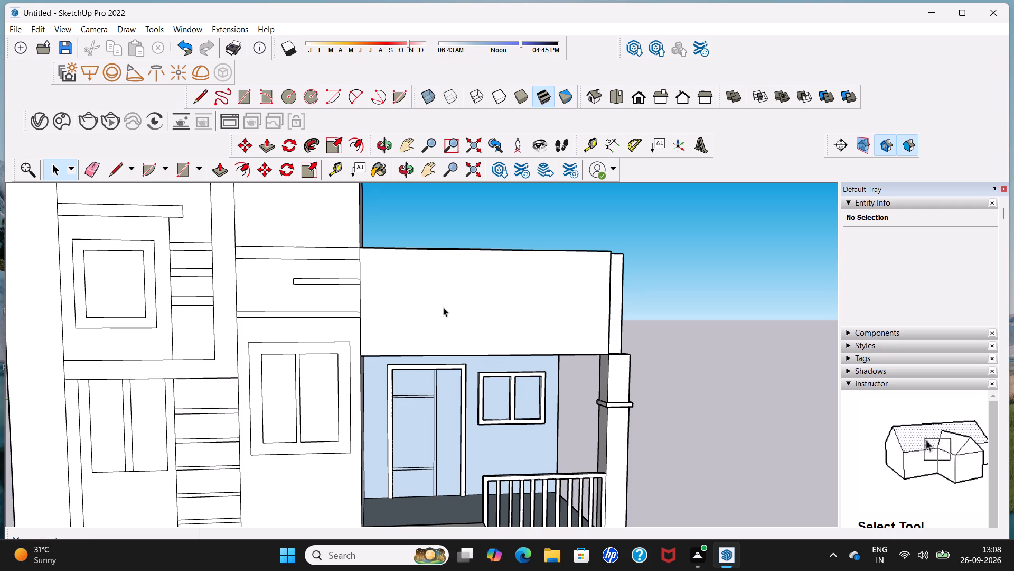
{"action": "left_click", "coordinate": [222, 176]}
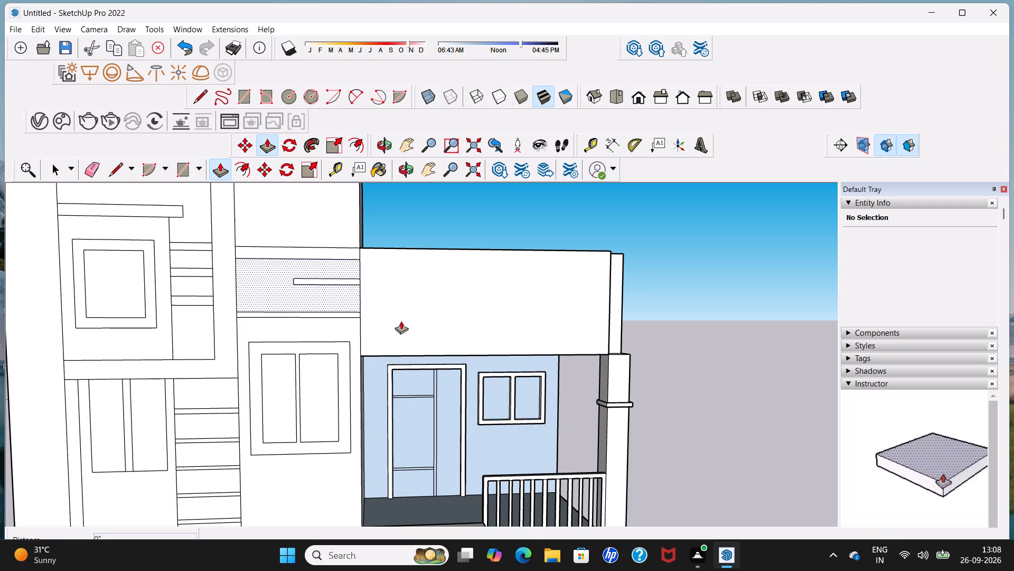
{"action": "scroll", "coordinate": [622, 354], "scroll_direction": "up", "scroll_amount": 4}
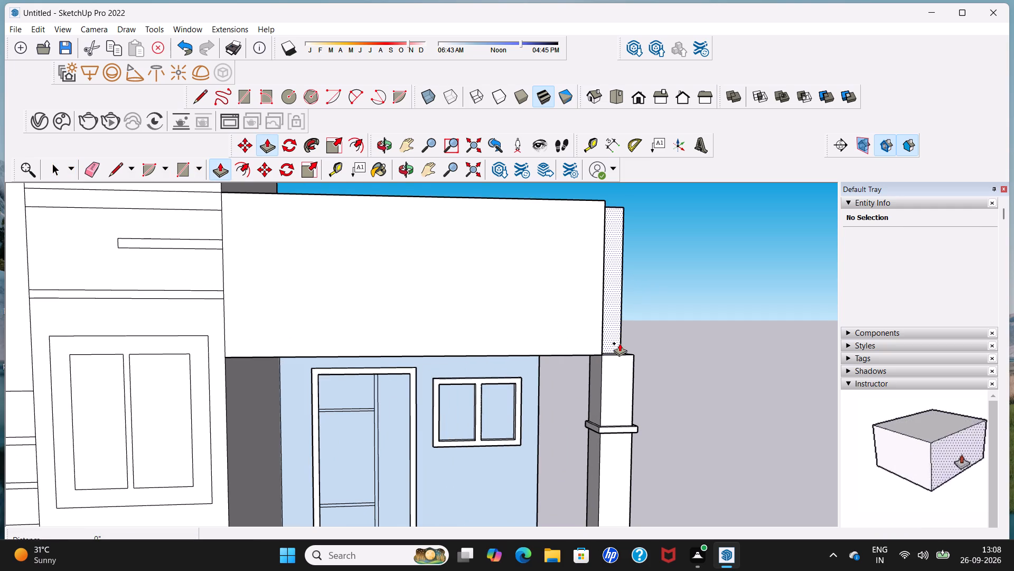
{"action": "middle_click_drag", "start_coordinate": [619, 343], "coordinate": [581, 449]}
{"action": "scroll", "coordinate": [580, 444], "scroll_direction": "up", "scroll_amount": 2}
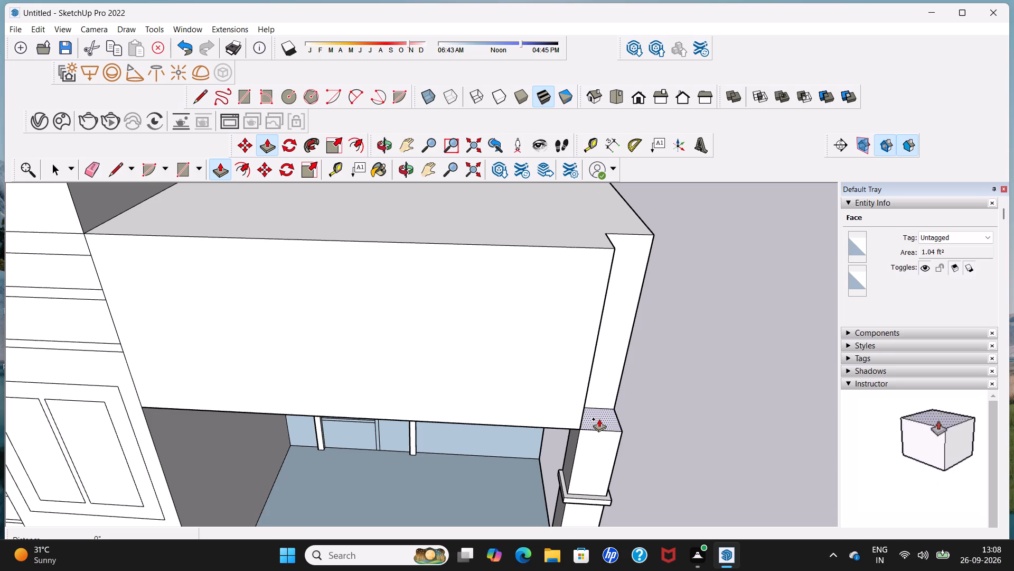
{"action": "left_click", "coordinate": [599, 419]}
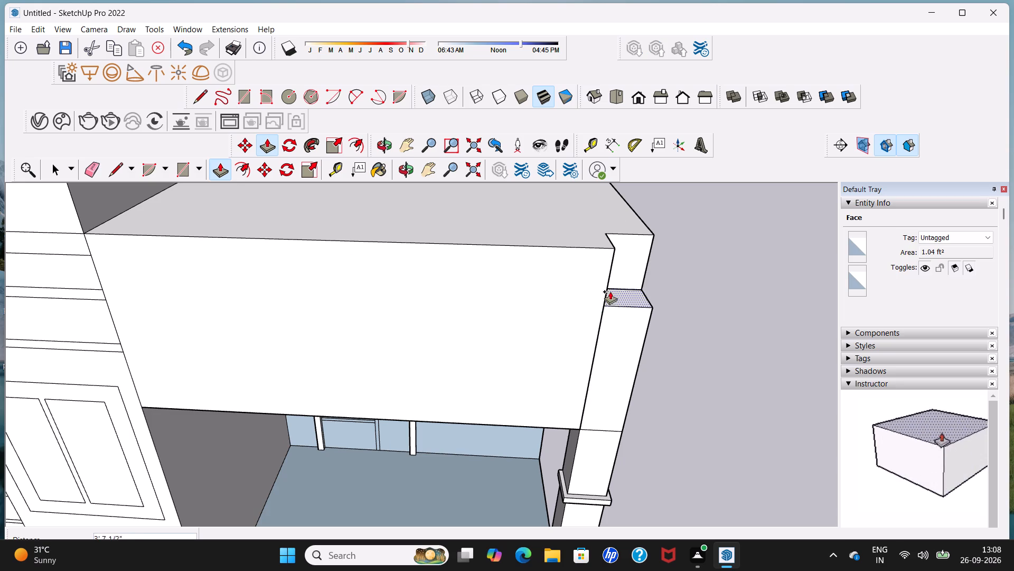
{"action": "left_click", "coordinate": [613, 241]}
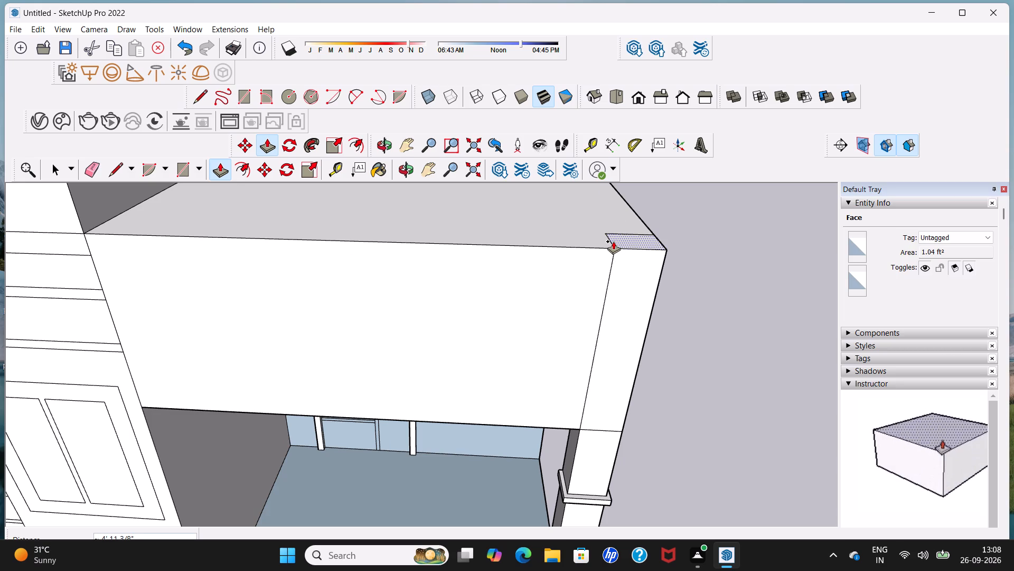
{"action": "key", "text": "space"}
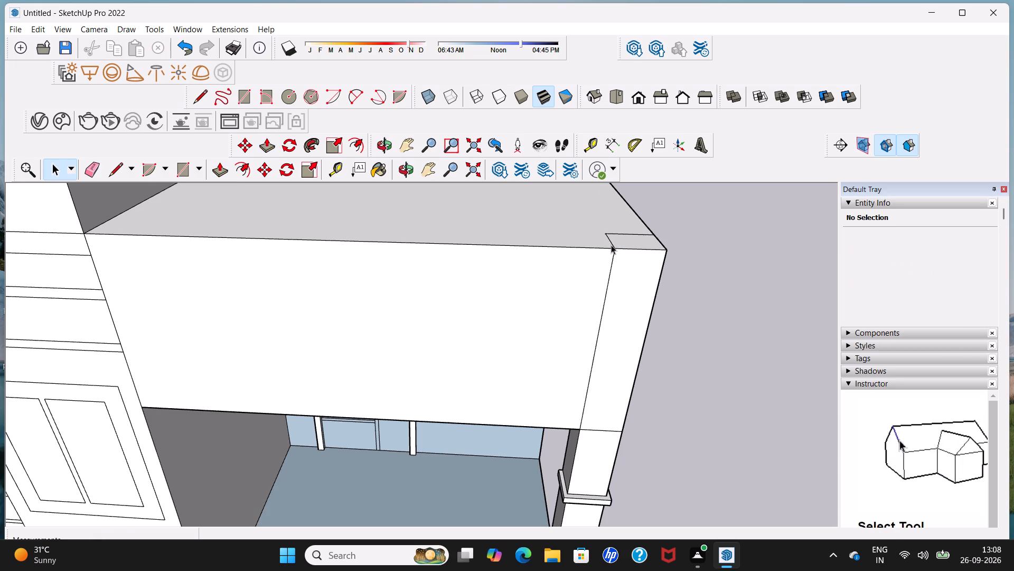
Delete the short edge, about 11 9/16" long, separating the post's top from the porch roof.
{"action": "left_click", "coordinate": [613, 243]}
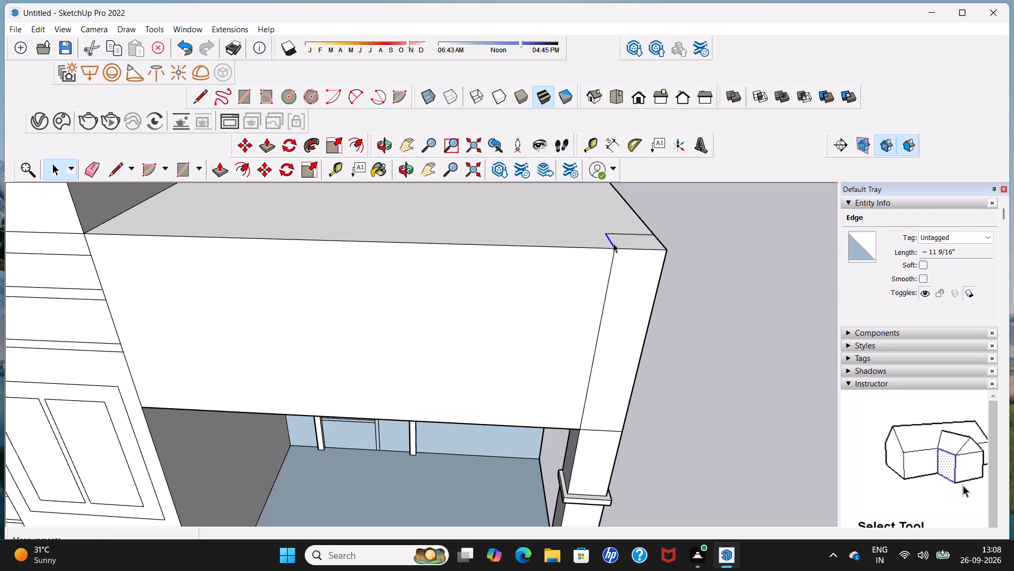
{"action": "key", "text": "Delete"}
Examine the raised porch roof, corner post and adjoining tall block from the front and the porch side.
{"action": "middle_click_drag", "start_coordinate": [494, 397], "coordinate": [709, 286]}
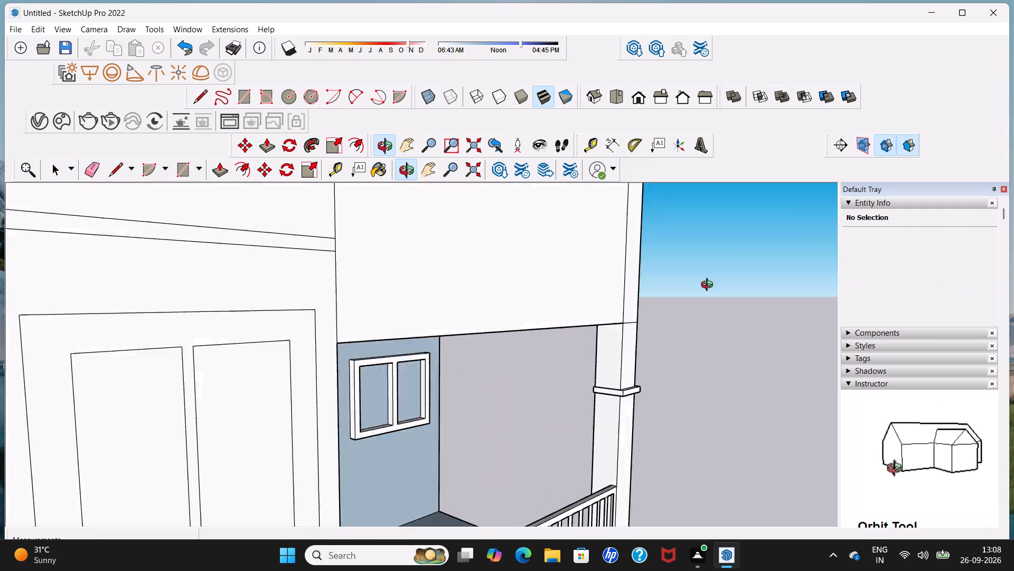
{"action": "middle_click_drag", "start_coordinate": [709, 286], "coordinate": [765, 265]}
{"action": "middle_click_drag", "start_coordinate": [701, 301], "coordinate": [354, 341]}
{"action": "scroll", "coordinate": [358, 323], "scroll_direction": "down", "scroll_amount": 9}
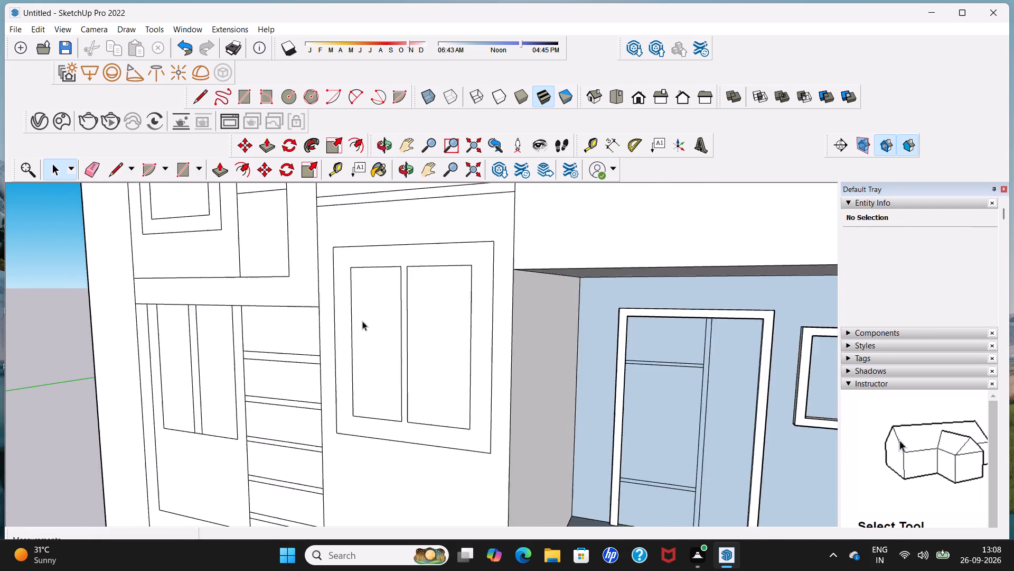
{"action": "scroll", "coordinate": [362, 321], "scroll_direction": "down", "scroll_amount": 15}
{"action": "scroll", "coordinate": [500, 332], "scroll_direction": "down", "scroll_amount": 1}
{"action": "middle_click_drag", "start_coordinate": [502, 333], "coordinate": [180, 331]}
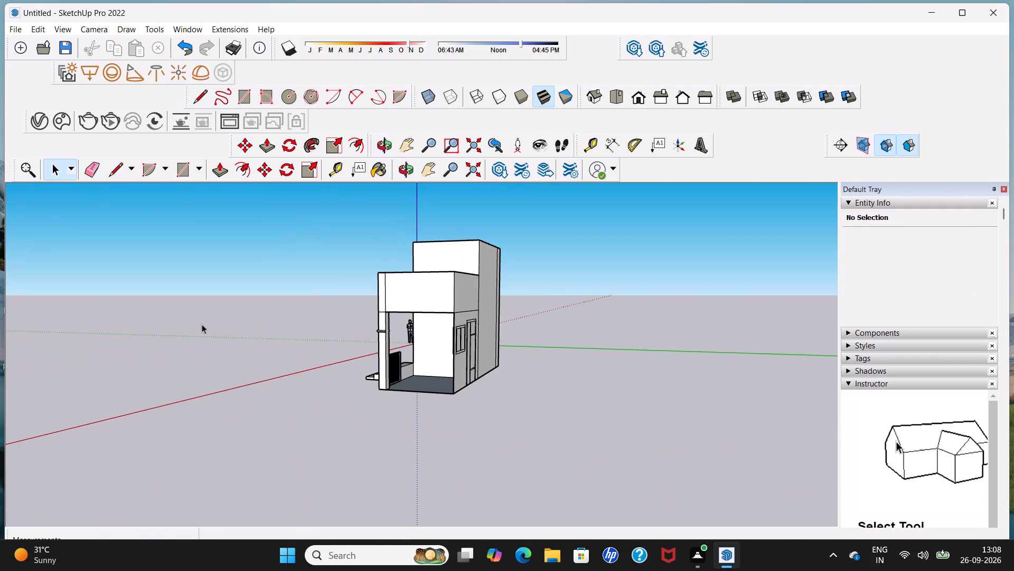
Delete the short stray edge on top of the porch roof beside the corner post.
{"action": "middle_click_drag", "start_coordinate": [393, 326], "coordinate": [332, 326]}
{"action": "scroll", "coordinate": [387, 324], "scroll_direction": "up", "scroll_amount": 4}
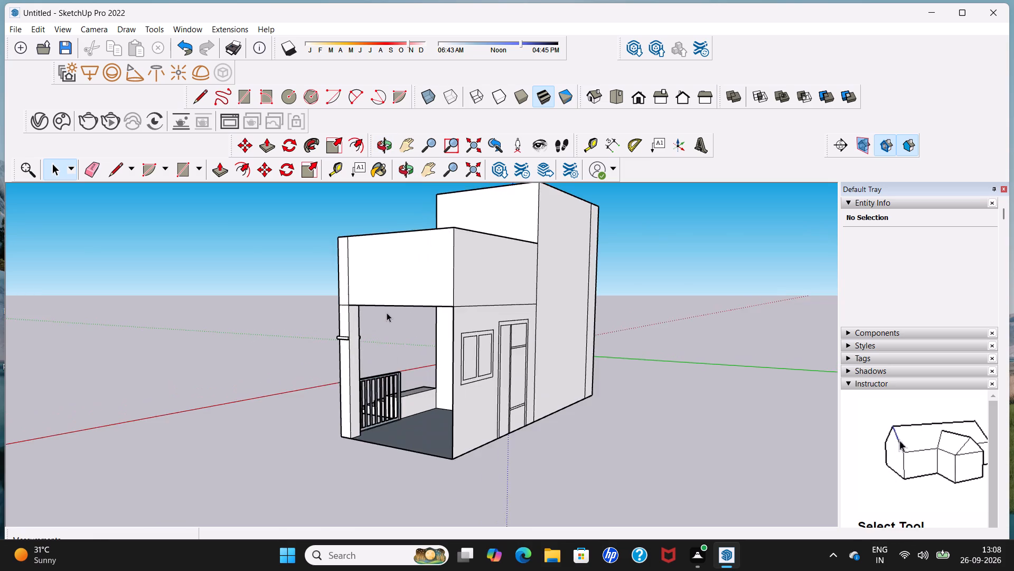
{"action": "scroll", "coordinate": [387, 312], "scroll_direction": "up", "scroll_amount": 4}
{"action": "middle_click_drag", "start_coordinate": [238, 334], "coordinate": [346, 366]}
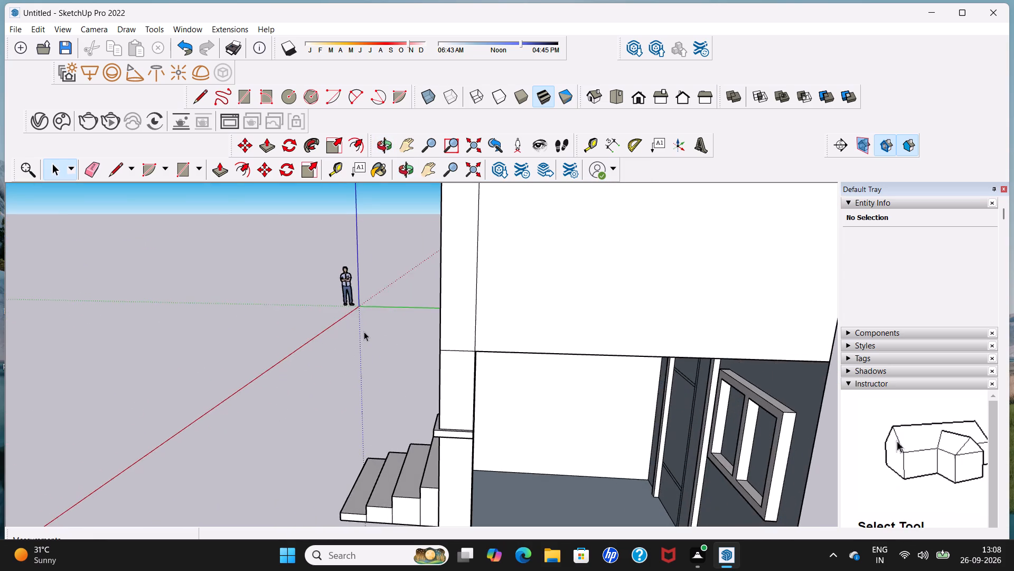
{"action": "scroll", "coordinate": [364, 331], "scroll_direction": "down", "scroll_amount": 10}
{"action": "middle_click_drag", "start_coordinate": [403, 292], "coordinate": [405, 377]}
{"action": "scroll", "coordinate": [382, 355], "scroll_direction": "up", "scroll_amount": 7}
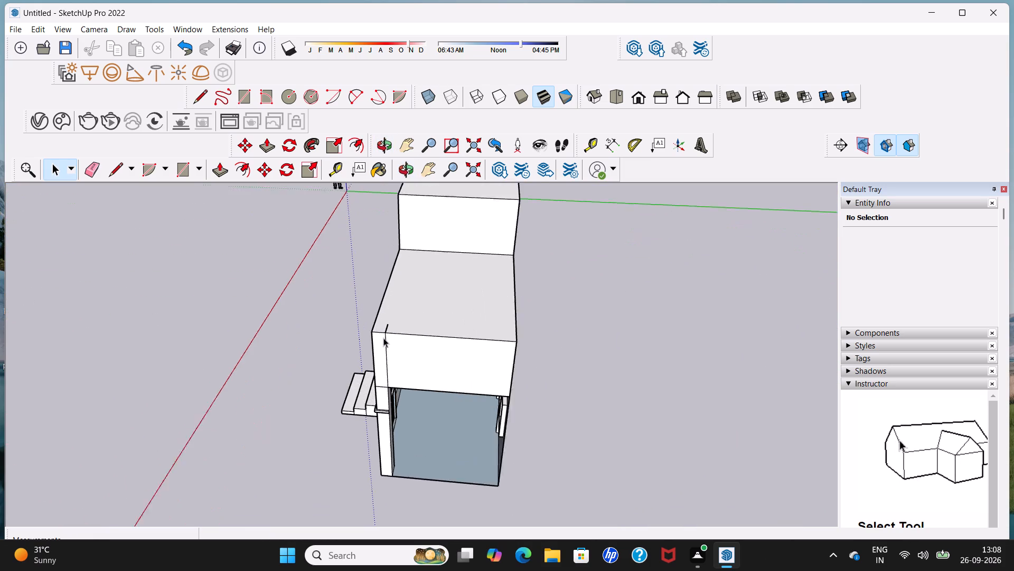
{"action": "scroll", "coordinate": [383, 338], "scroll_direction": "up", "scroll_amount": 2}
{"action": "left_click", "coordinate": [387, 327]}
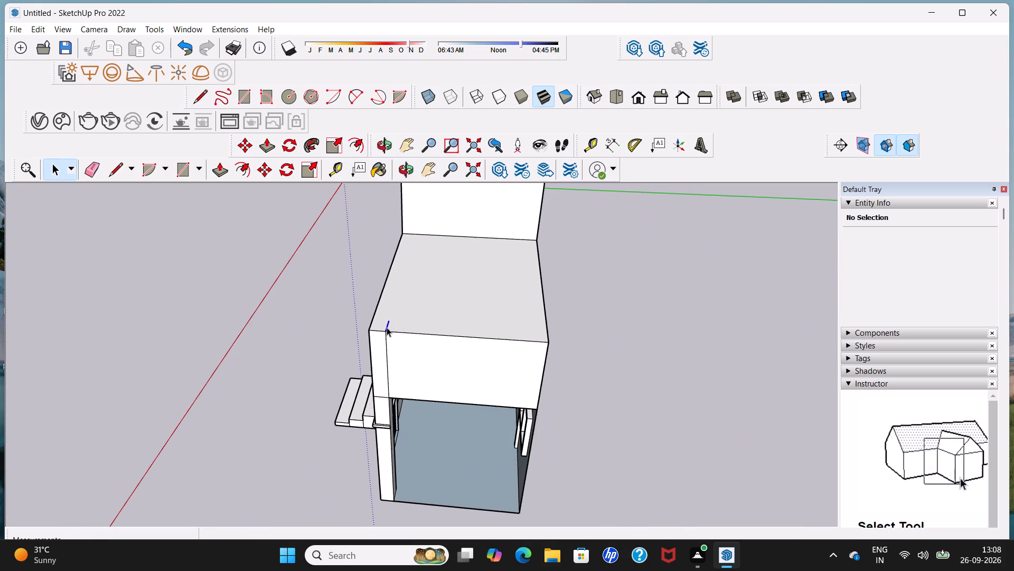
{"action": "key", "text": "Delete"}
Delete the leftover vertical edge inside the raised porch roof whose tip shows as a dot near the corner post.
{"action": "middle_click_drag", "start_coordinate": [396, 367], "coordinate": [375, 338]}
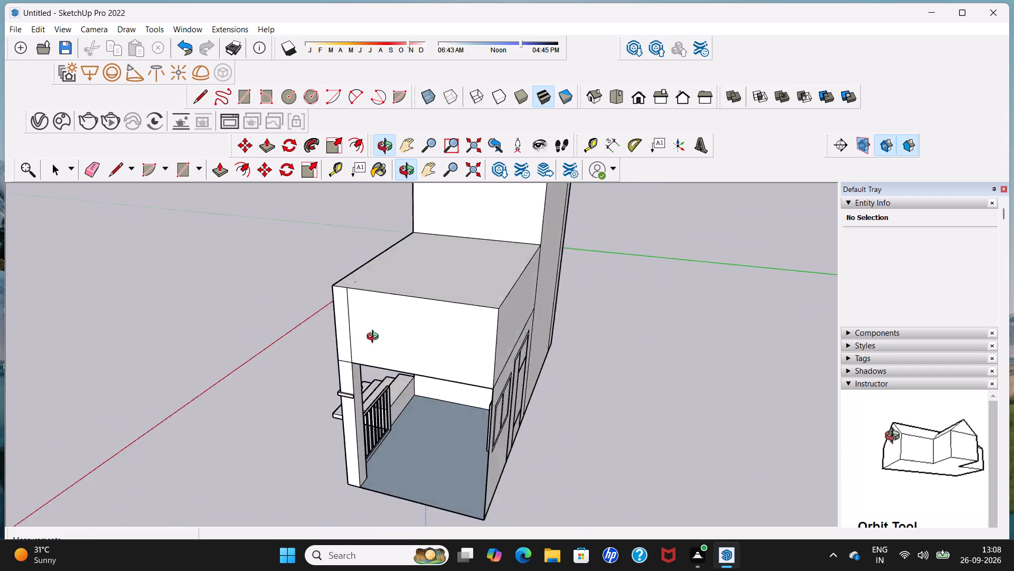
{"action": "middle_click_drag", "start_coordinate": [375, 338], "coordinate": [614, 329]}
{"action": "middle_click_drag", "start_coordinate": [451, 334], "coordinate": [615, 307]}
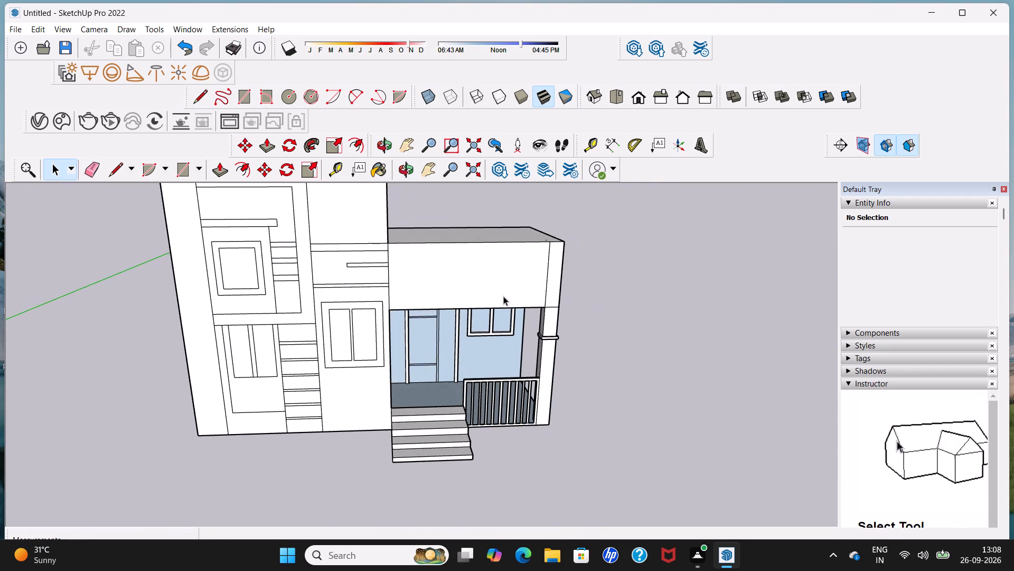
{"action": "scroll", "coordinate": [496, 296], "scroll_direction": "down", "scroll_amount": 9}
{"action": "middle_click_drag", "start_coordinate": [537, 262], "coordinate": [486, 374]}
{"action": "scroll", "coordinate": [512, 314], "scroll_direction": "up", "scroll_amount": 5}
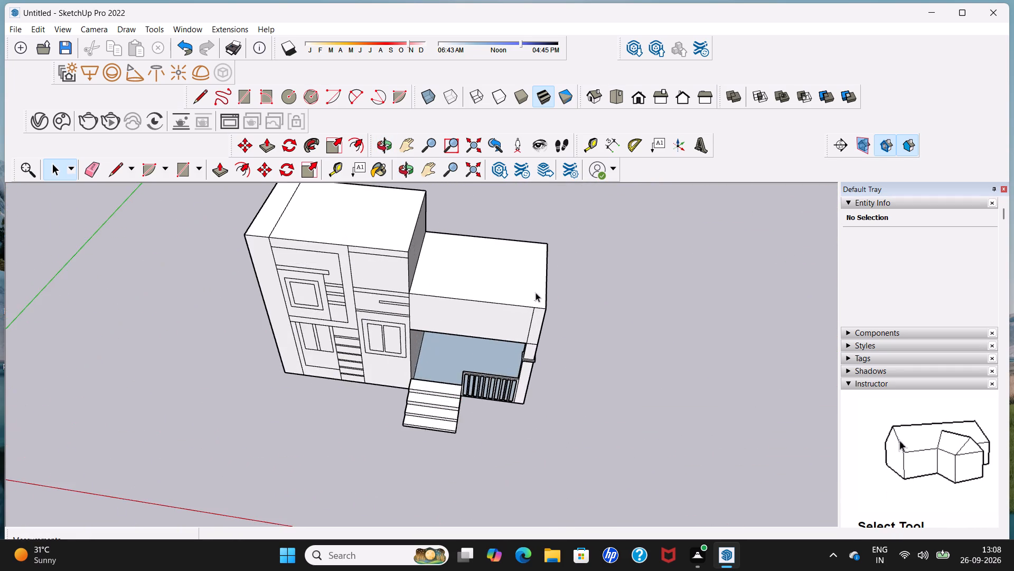
{"action": "scroll", "coordinate": [543, 313], "scroll_direction": "up", "scroll_amount": 4}
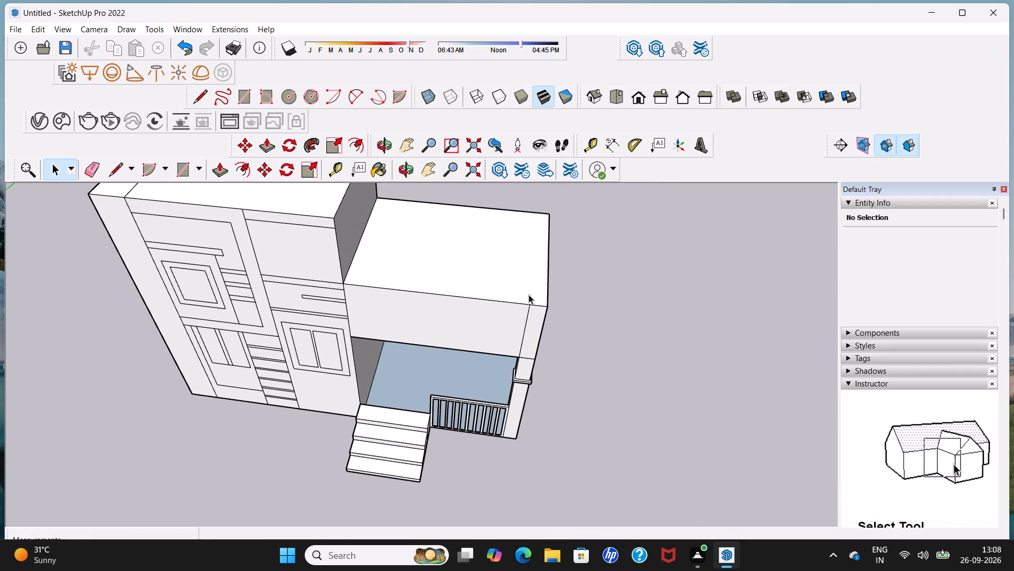
{"action": "left_click", "coordinate": [530, 292]}
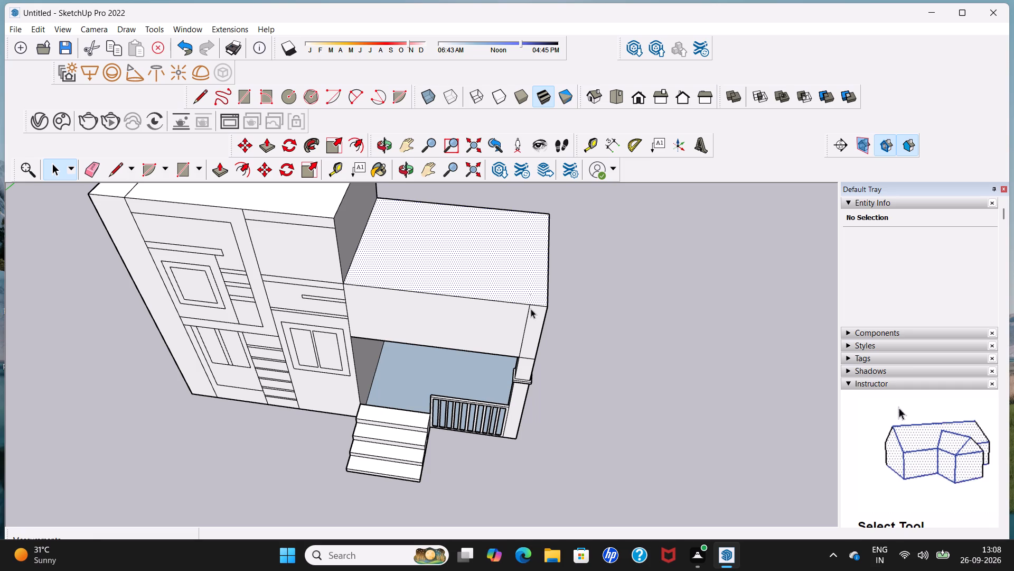
{"action": "left_click", "coordinate": [605, 277]}
{"action": "scroll", "coordinate": [545, 305], "scroll_direction": "up", "scroll_amount": 8}
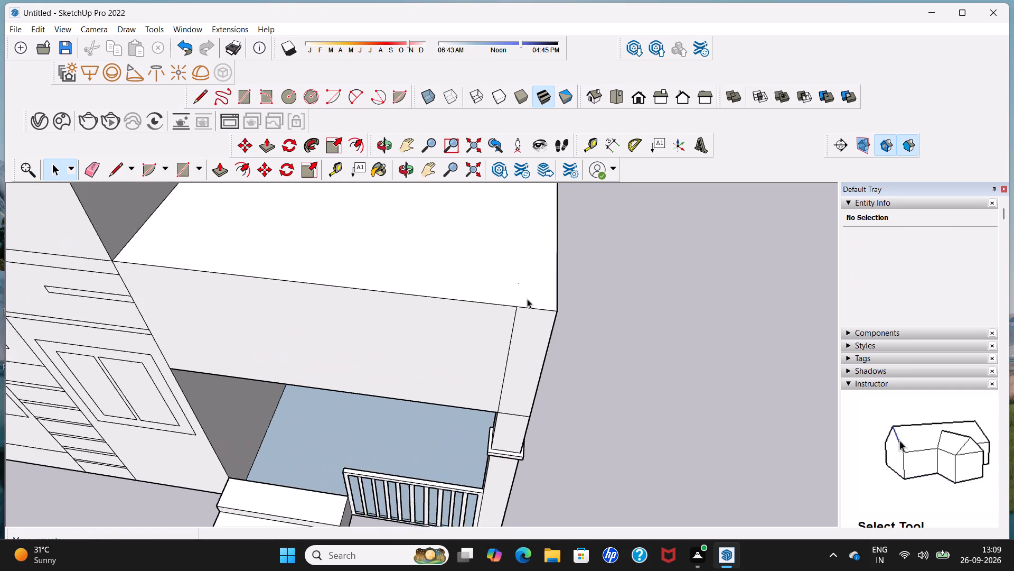
{"action": "scroll", "coordinate": [527, 299], "scroll_direction": "up", "scroll_amount": 15}
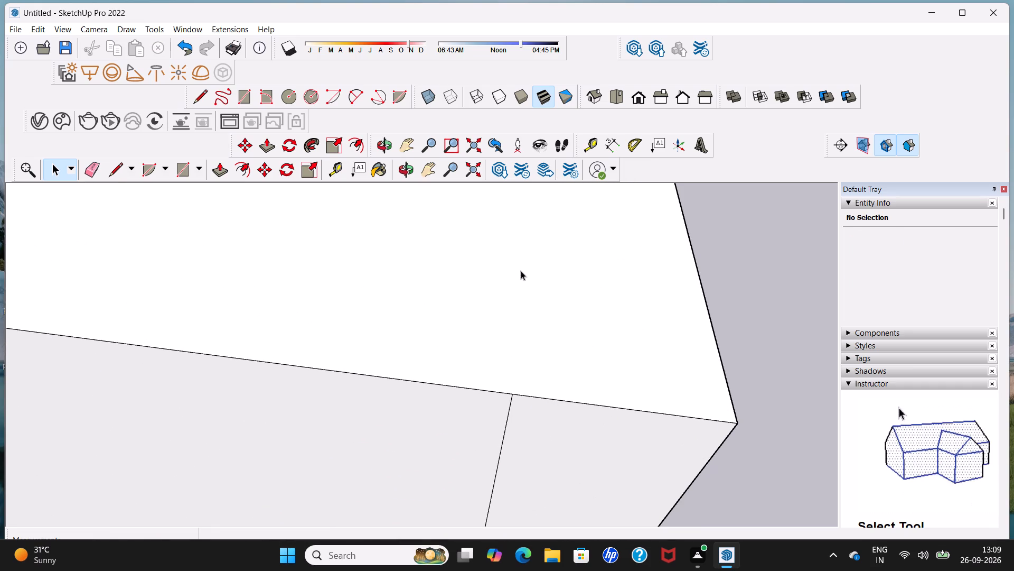
{"action": "left_click", "coordinate": [521, 271]}
{"action": "key", "text": "Delete"}
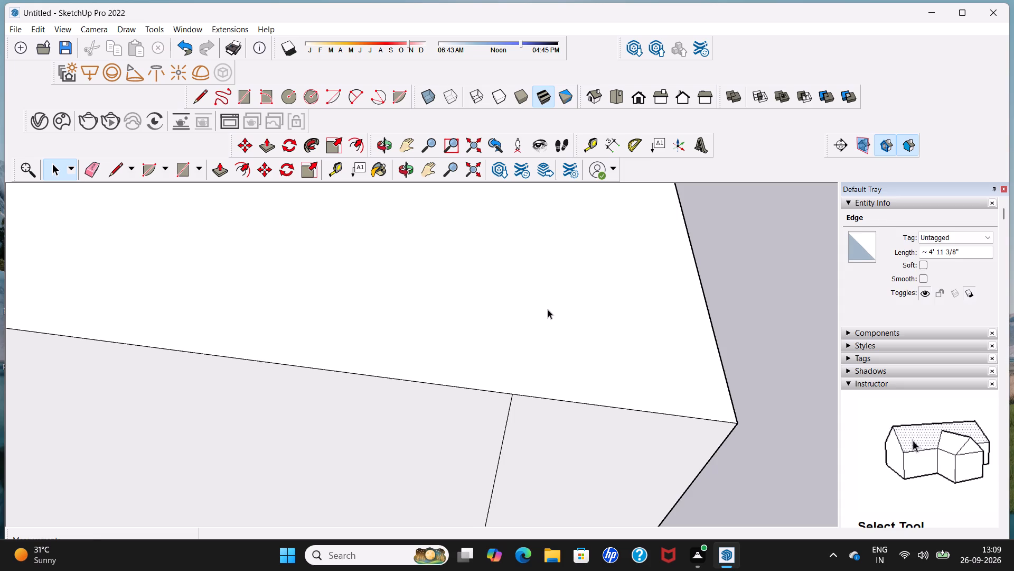
Examine the raised porch roof, corner post and tall block from the front, the porch side and farther away.
{"action": "scroll", "coordinate": [548, 309], "scroll_direction": "down", "scroll_amount": 17}
{"action": "scroll", "coordinate": [548, 327], "scroll_direction": "down", "scroll_amount": 5}
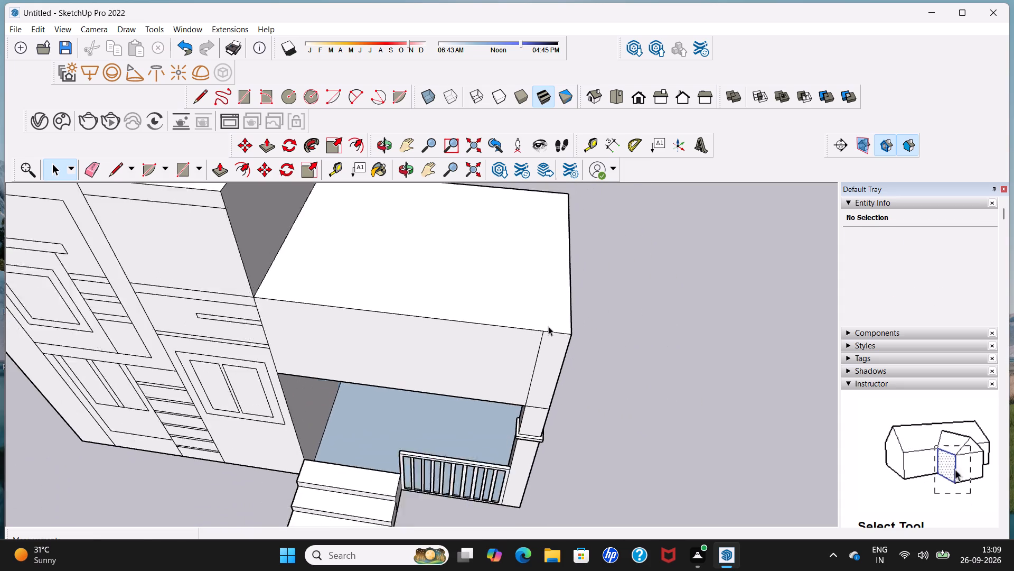
{"action": "scroll", "coordinate": [548, 326], "scroll_direction": "down", "scroll_amount": 2}
{"action": "middle_click_drag", "start_coordinate": [467, 428], "coordinate": [557, 298]}
{"action": "middle_click_drag", "start_coordinate": [487, 352], "coordinate": [496, 352]}
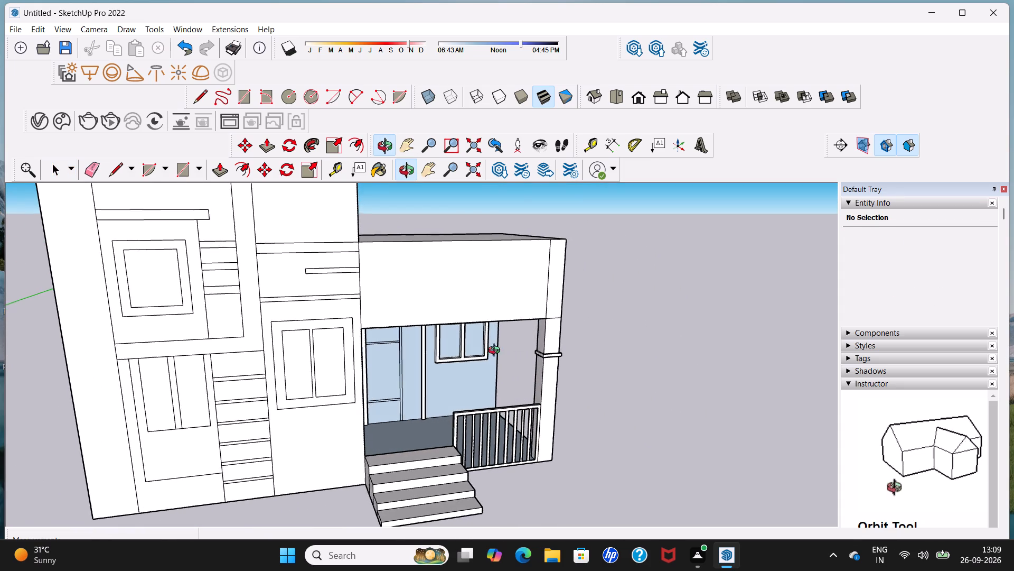
{"action": "middle_click_drag", "start_coordinate": [496, 352], "coordinate": [296, 347]}
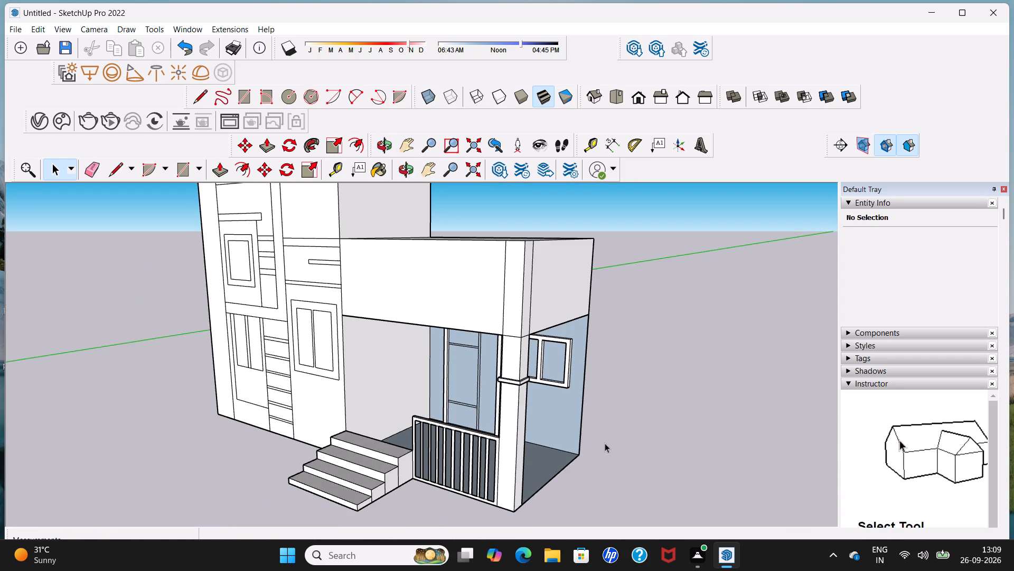
{"action": "middle_click_drag", "start_coordinate": [574, 419], "coordinate": [300, 393]}
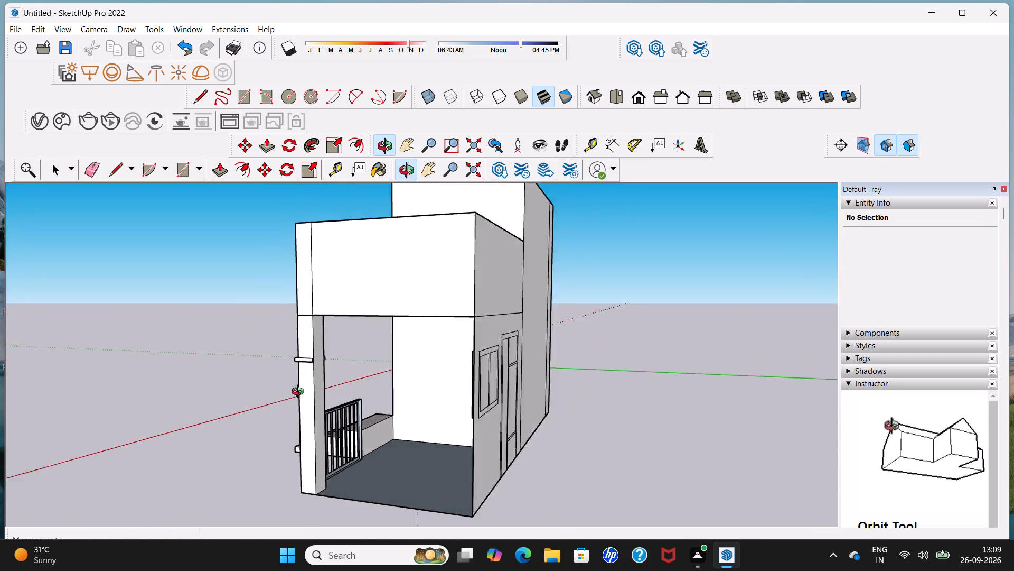
{"action": "middle_click_drag", "start_coordinate": [300, 393], "coordinate": [426, 398]}
{"action": "scroll", "coordinate": [427, 393], "scroll_direction": "down", "scroll_amount": 11}
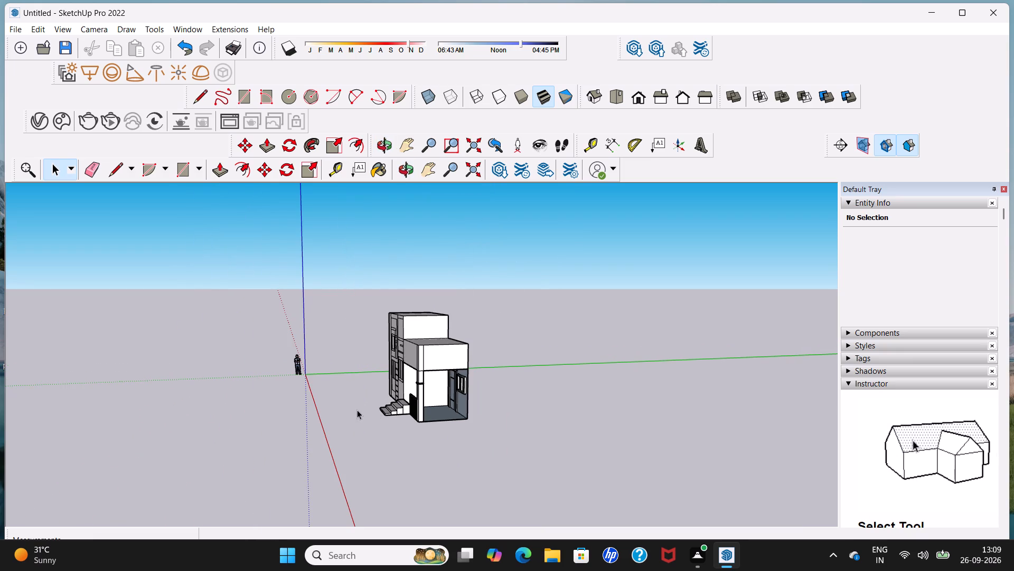
{"action": "middle_click_drag", "start_coordinate": [357, 410], "coordinate": [631, 385]}
Draw a 13' horizontal line across the lower part of the porch roof front, from the block's edge to the corner post's outer edge.
{"action": "scroll", "coordinate": [397, 350], "scroll_direction": "up", "scroll_amount": 4}
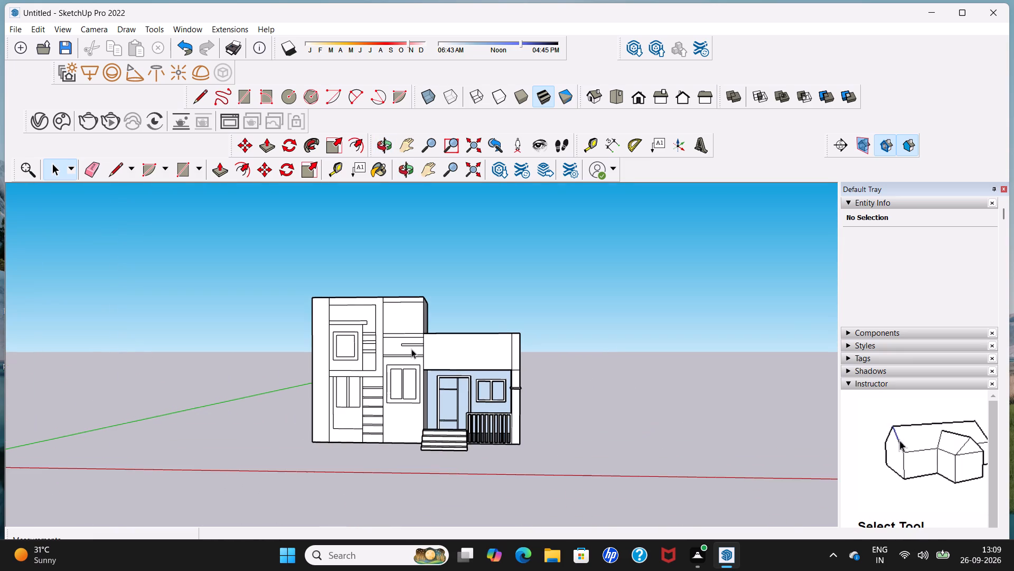
{"action": "scroll", "coordinate": [415, 350], "scroll_direction": "up", "scroll_amount": 4}
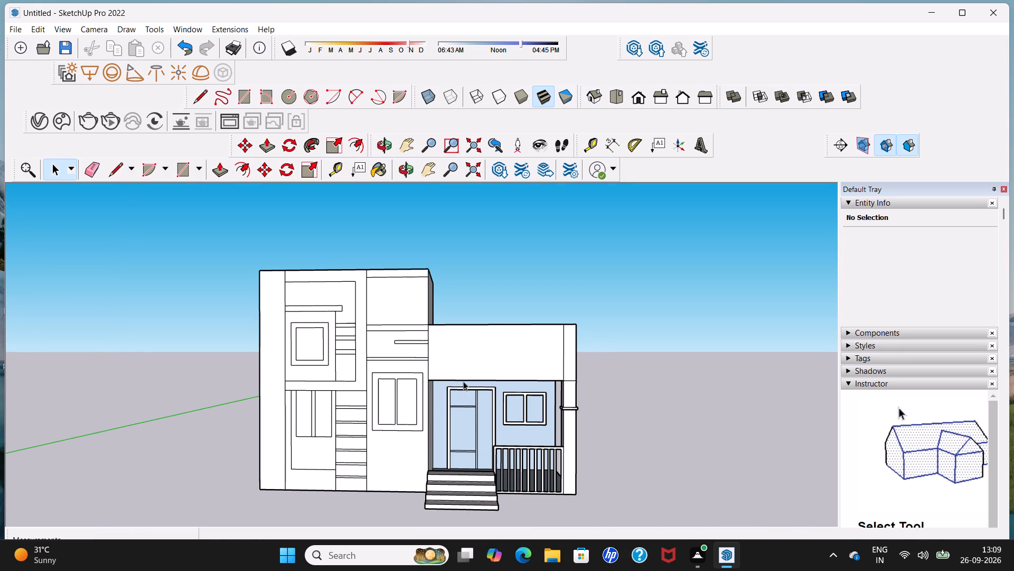
{"action": "scroll", "coordinate": [461, 381], "scroll_direction": "up", "scroll_amount": 3}
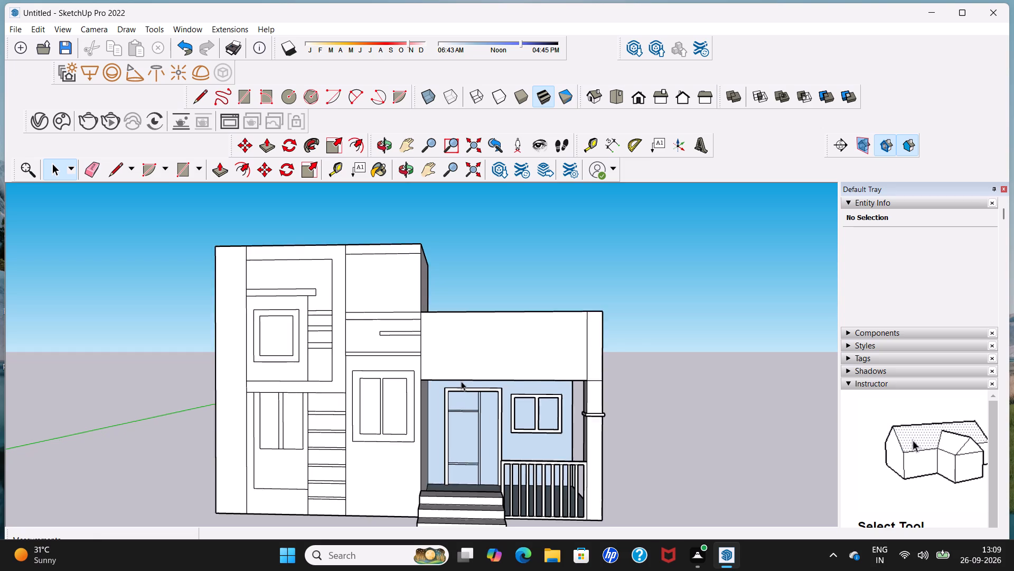
{"action": "scroll", "coordinate": [461, 381], "scroll_direction": "up", "scroll_amount": 1}
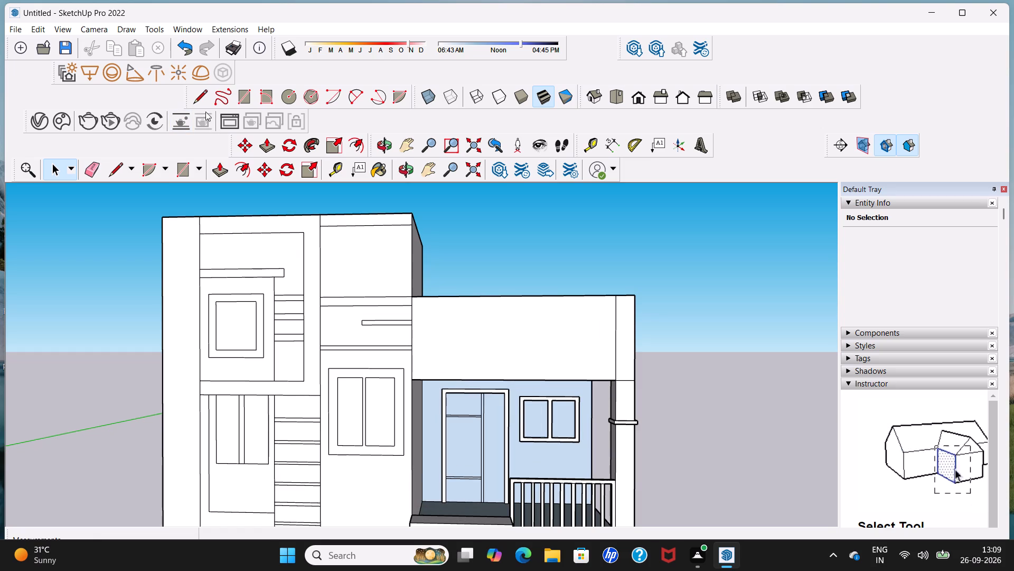
{"action": "left_click", "coordinate": [200, 101]}
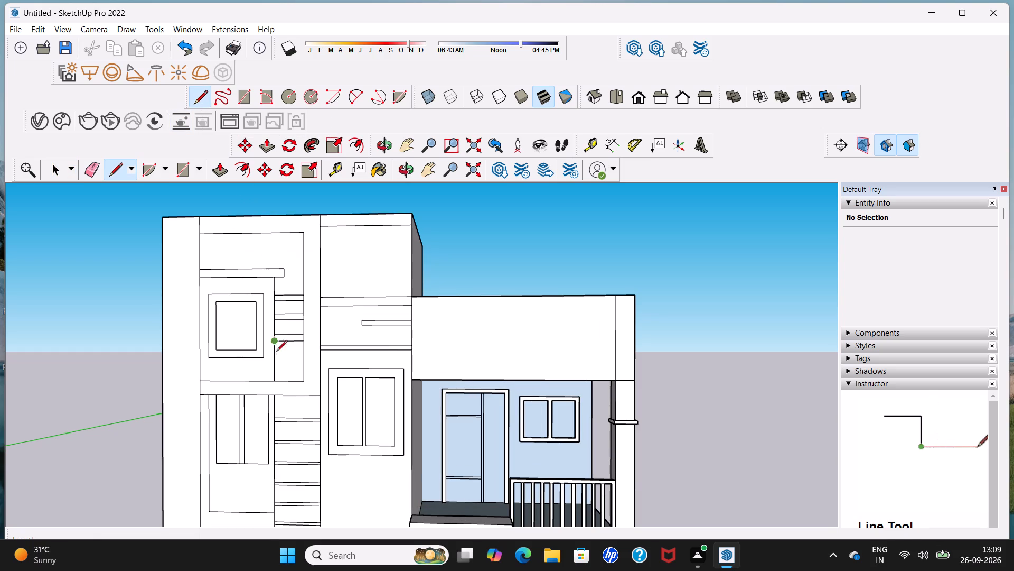
{"action": "scroll", "coordinate": [413, 361], "scroll_direction": "up", "scroll_amount": 4}
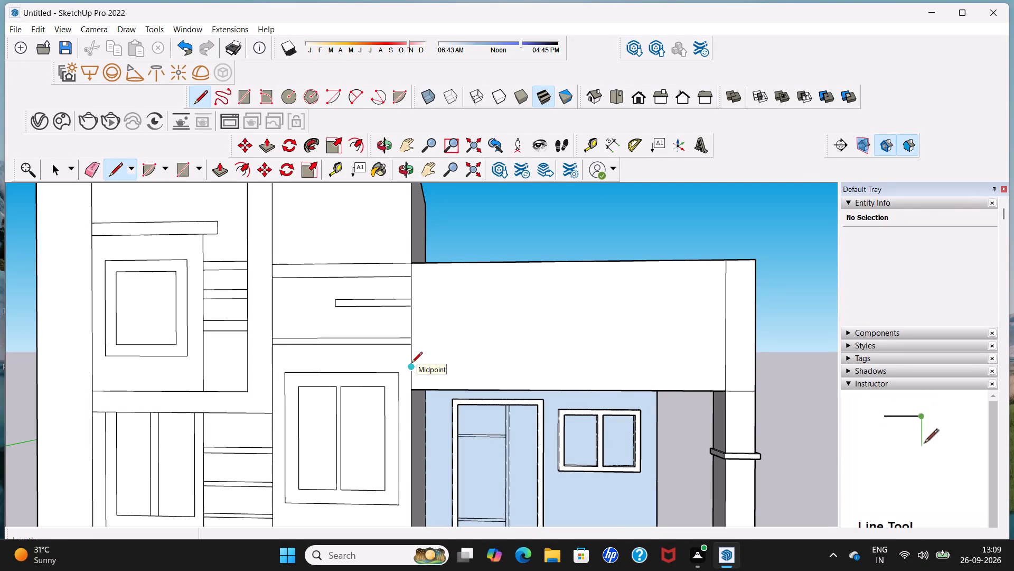
{"action": "left_click", "coordinate": [411, 364]}
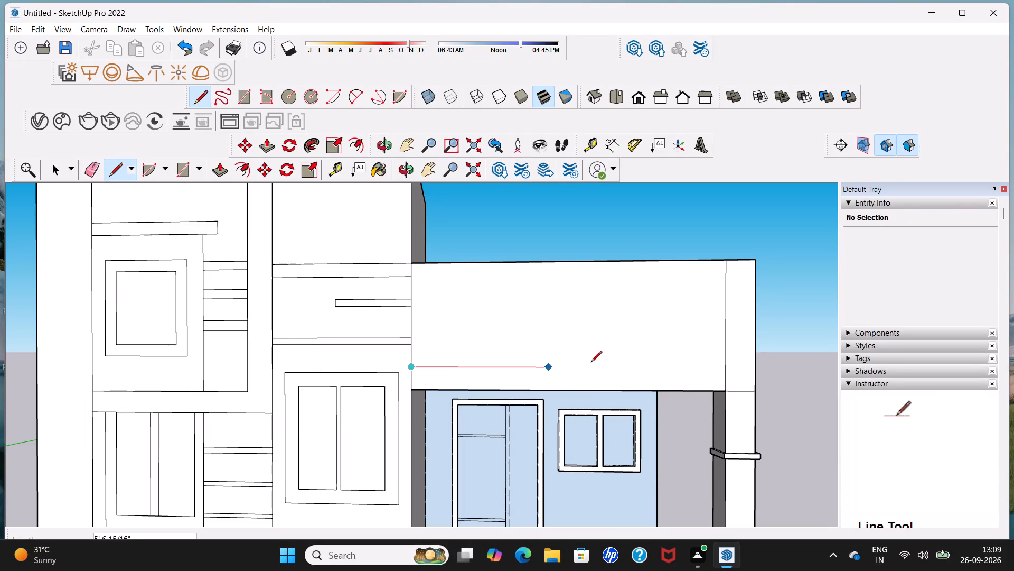
{"action": "left_click", "coordinate": [758, 362]}
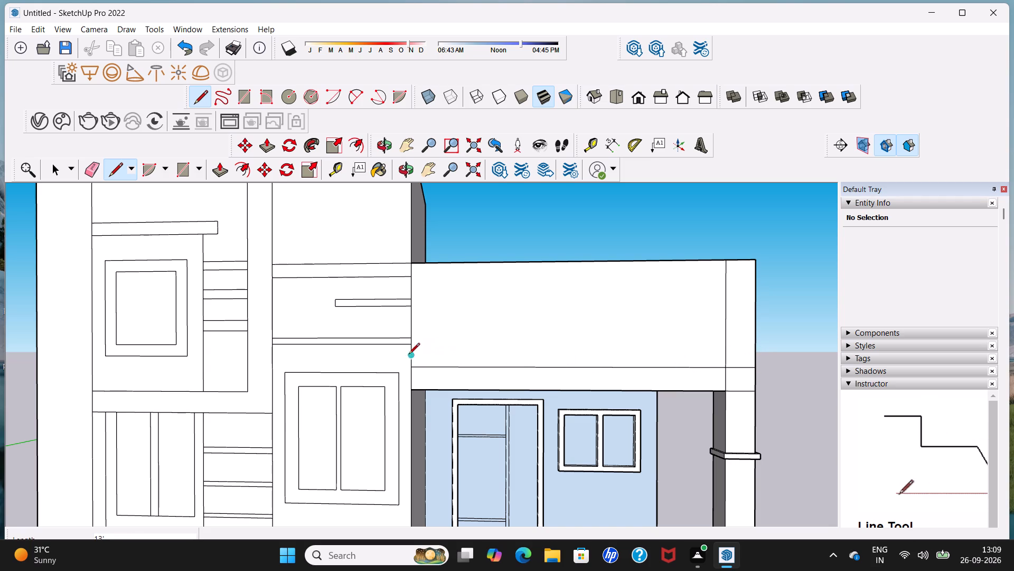
Draw a second 13' horizontal line just above the first, from the block's edge to the corner post's outer edge.
{"action": "scroll", "coordinate": [408, 361], "scroll_direction": "up", "scroll_amount": 6}
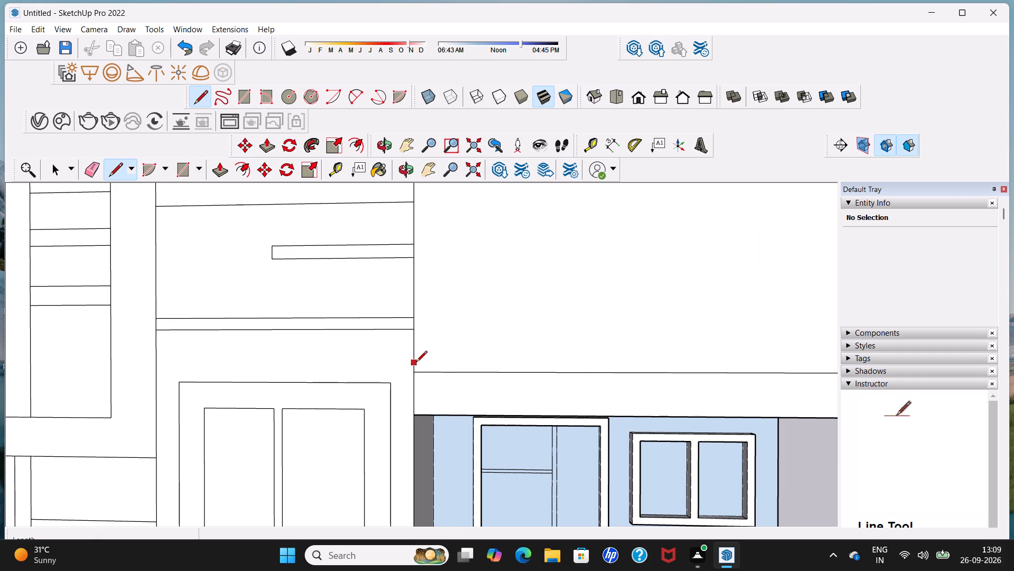
{"action": "left_click", "coordinate": [416, 364]}
{"action": "scroll", "coordinate": [585, 355], "scroll_direction": "down", "scroll_amount": 2}
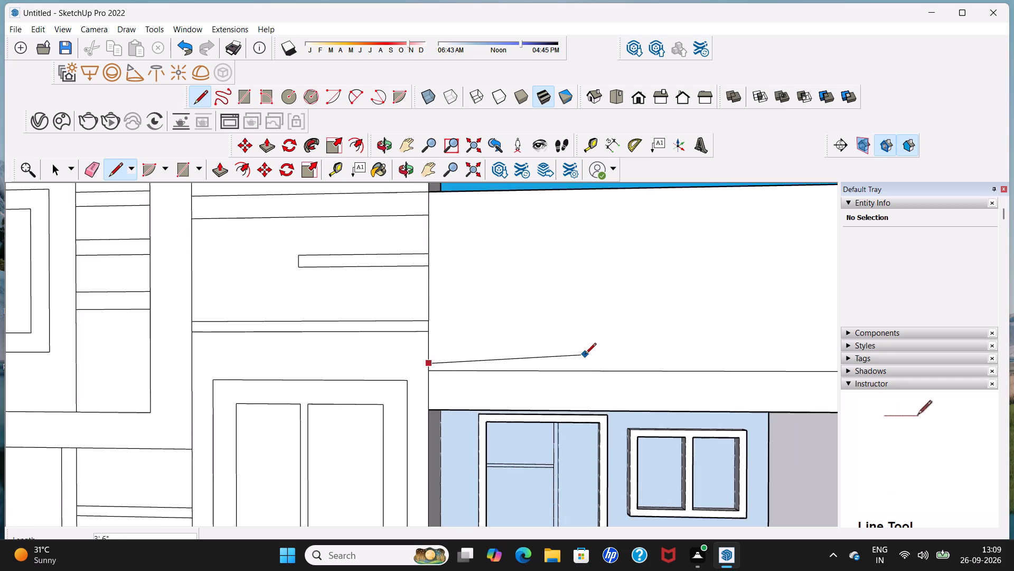
{"action": "scroll", "coordinate": [585, 355], "scroll_direction": "down", "scroll_amount": 8}
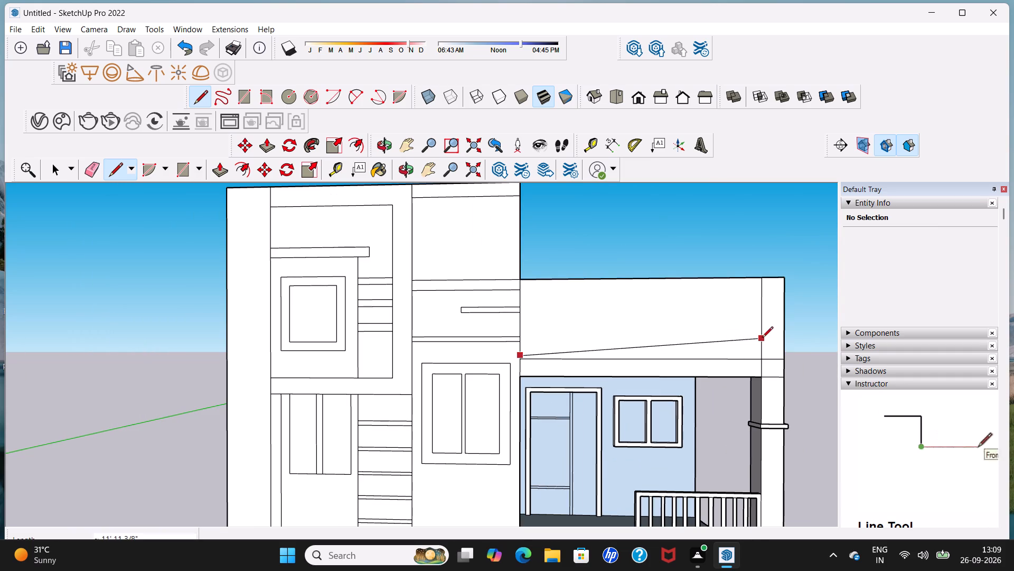
{"action": "left_click", "coordinate": [783, 349]}
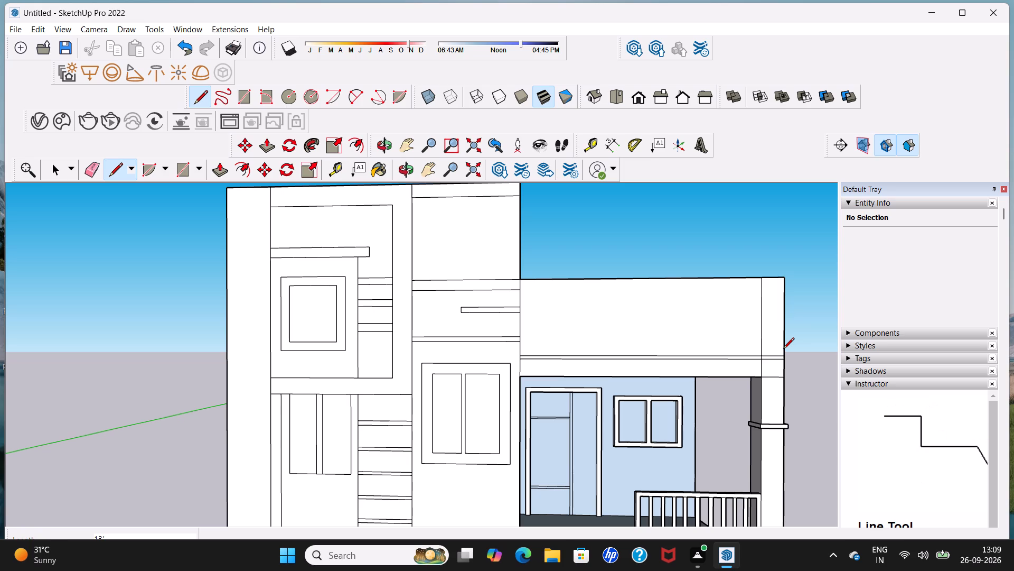
{"action": "key", "text": "space"}
Erase the corner post's inner vertical line on the porch roof front below the lower horizontal line and between the two horizontal lines.
{"action": "middle_click_drag", "start_coordinate": [774, 354], "coordinate": [576, 358], "text": "shift"}
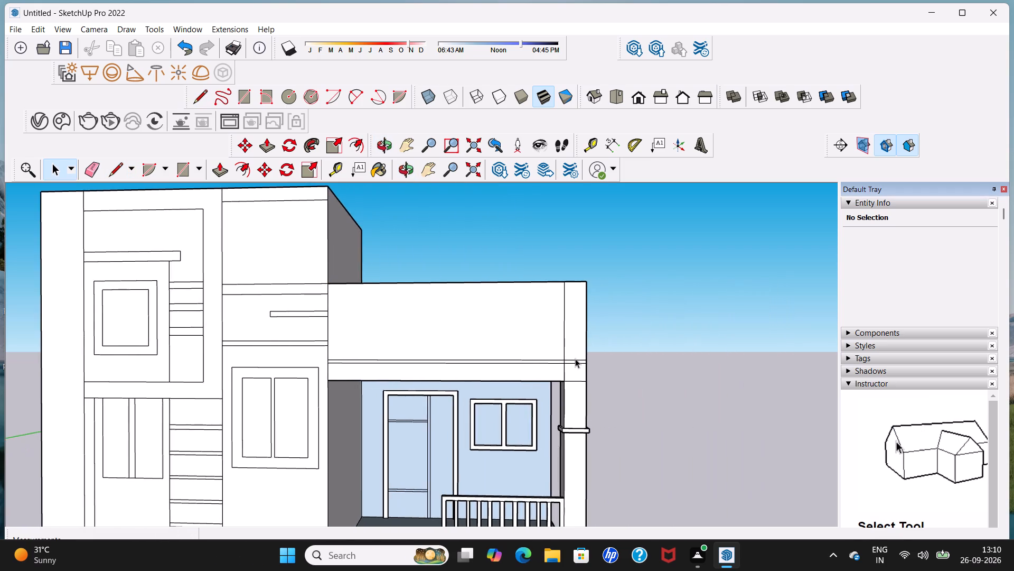
{"action": "scroll", "coordinate": [572, 364], "scroll_direction": "up", "scroll_amount": 8}
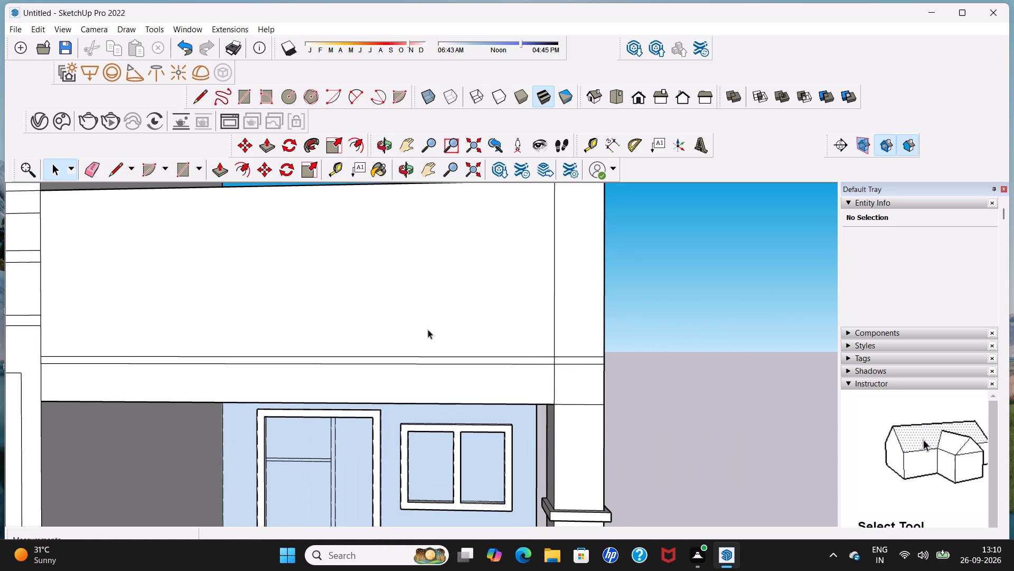
{"action": "left_click", "coordinate": [90, 170]}
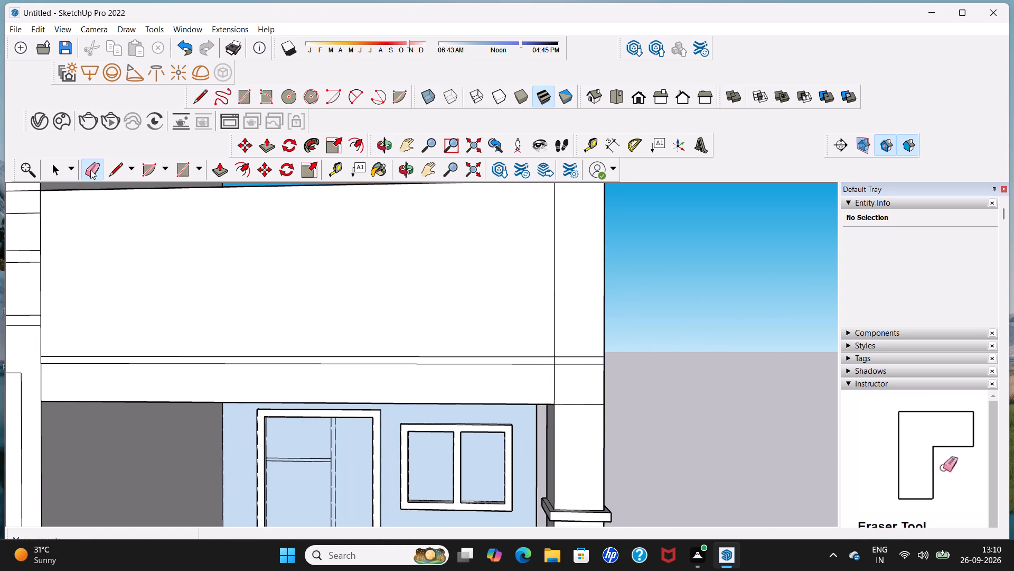
{"action": "scroll", "coordinate": [478, 436], "scroll_direction": "up", "scroll_amount": 4}
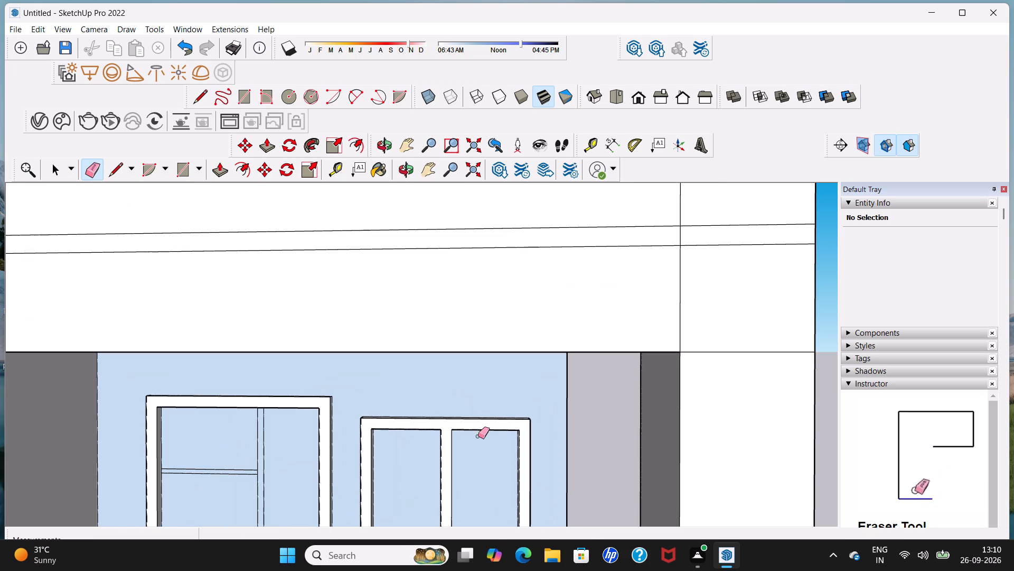
{"action": "left_click", "coordinate": [679, 311]}
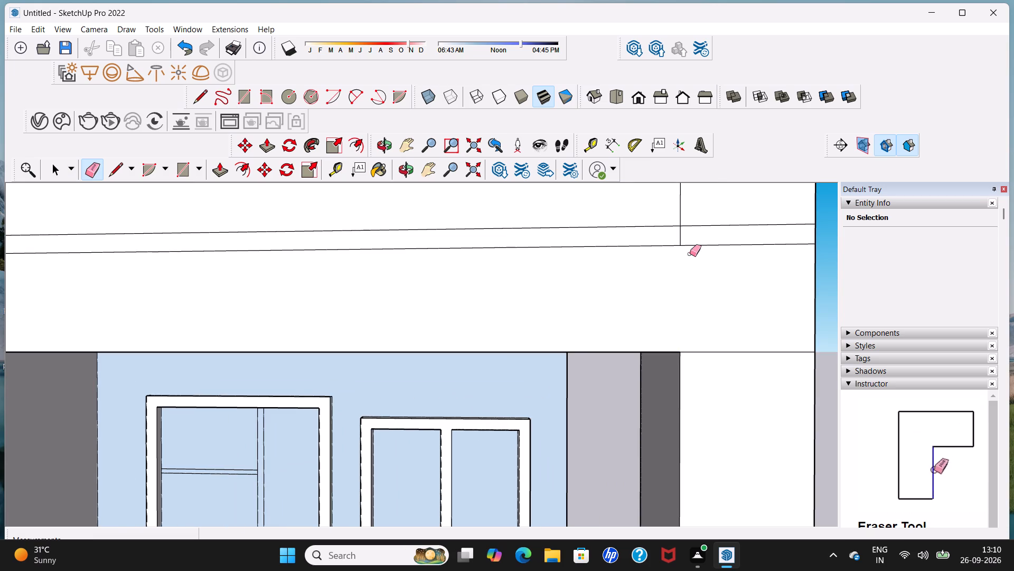
{"action": "left_click", "coordinate": [680, 238]}
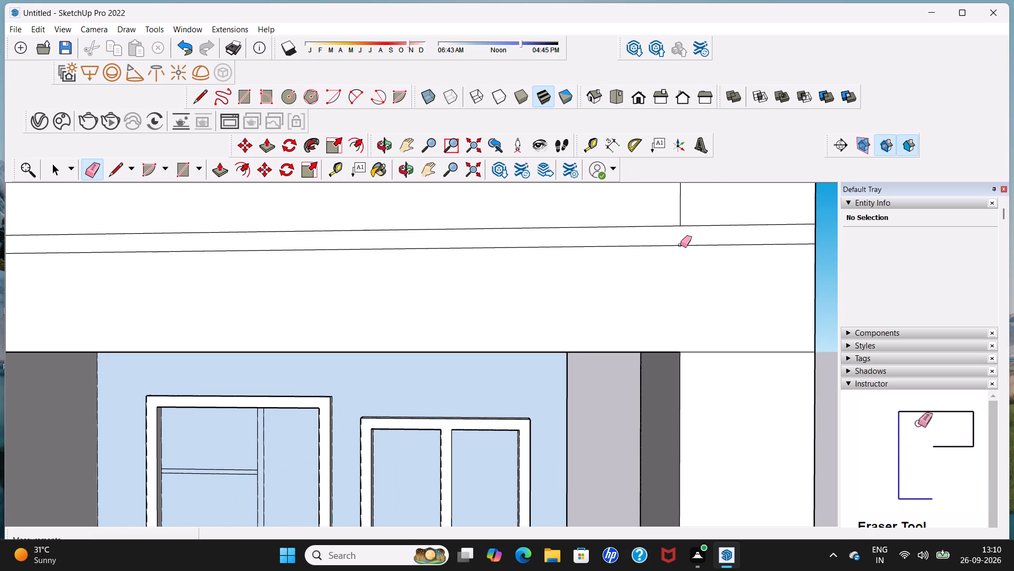
Delete the corner post's remaining inner vertical line on the porch roof front above the two horizontal lines.
{"action": "scroll", "coordinate": [680, 246], "scroll_direction": "down", "scroll_amount": 16}
{"action": "scroll", "coordinate": [682, 284], "scroll_direction": "down", "scroll_amount": 5}
{"action": "middle_click_drag", "start_coordinate": [717, 305], "coordinate": [512, 306]}
{"action": "scroll", "coordinate": [717, 305], "scroll_direction": "down", "scroll_amount": 1}
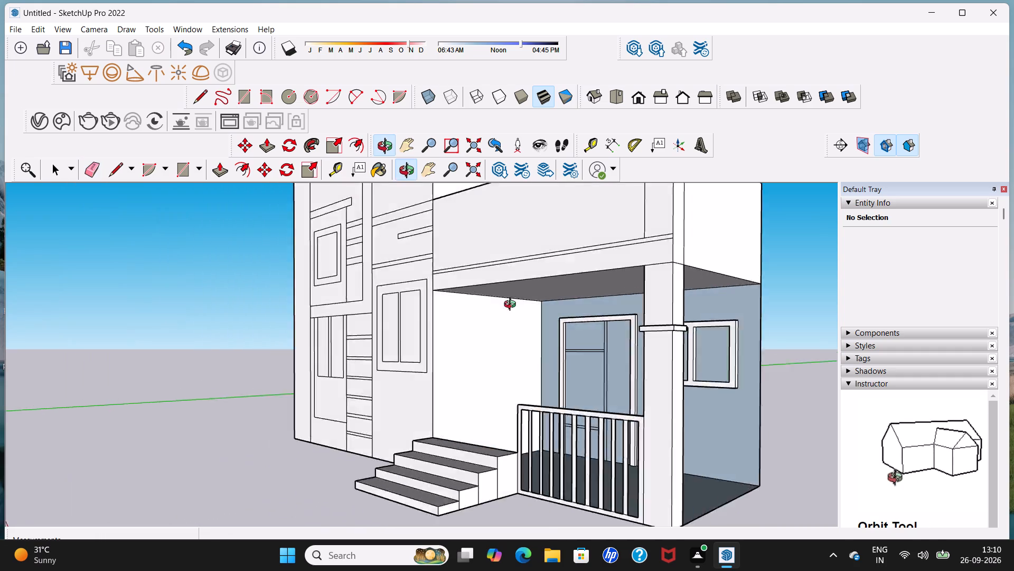
{"action": "middle_click_drag", "start_coordinate": [512, 306], "coordinate": [303, 295]}
{"action": "middle_click_drag", "start_coordinate": [273, 292], "coordinate": [571, 309]}
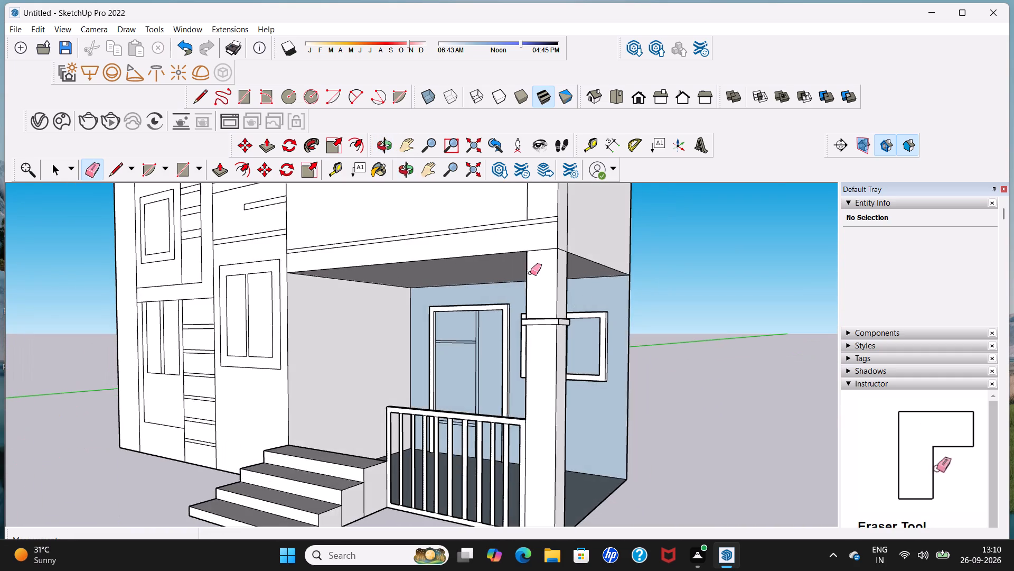
{"action": "scroll", "coordinate": [527, 267], "scroll_direction": "down", "scroll_amount": 5}
{"action": "key", "text": "space"}
{"action": "middle_click_drag", "start_coordinate": [496, 272], "coordinate": [548, 287]}
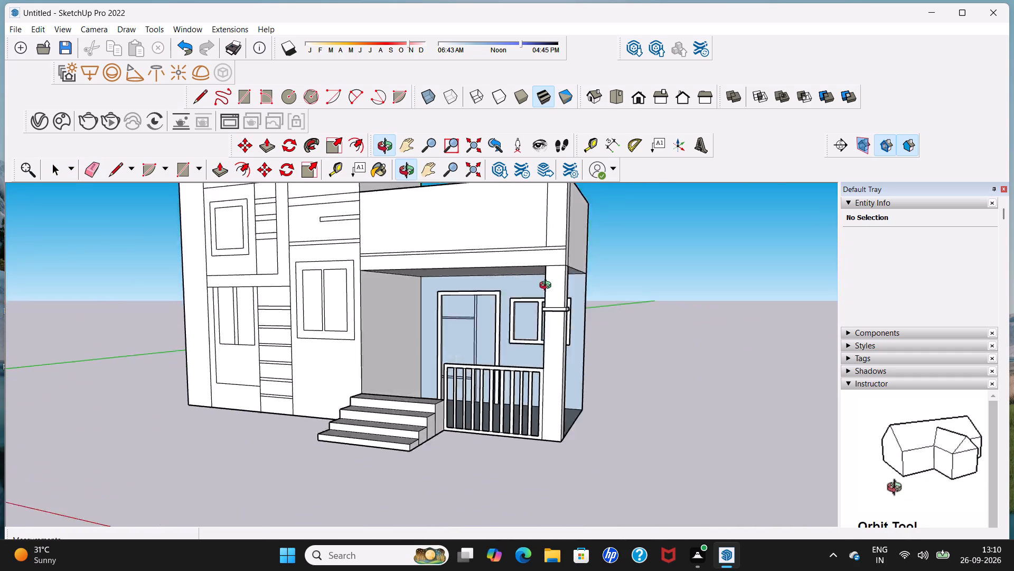
{"action": "middle_click_drag", "start_coordinate": [548, 287], "coordinate": [606, 291]}
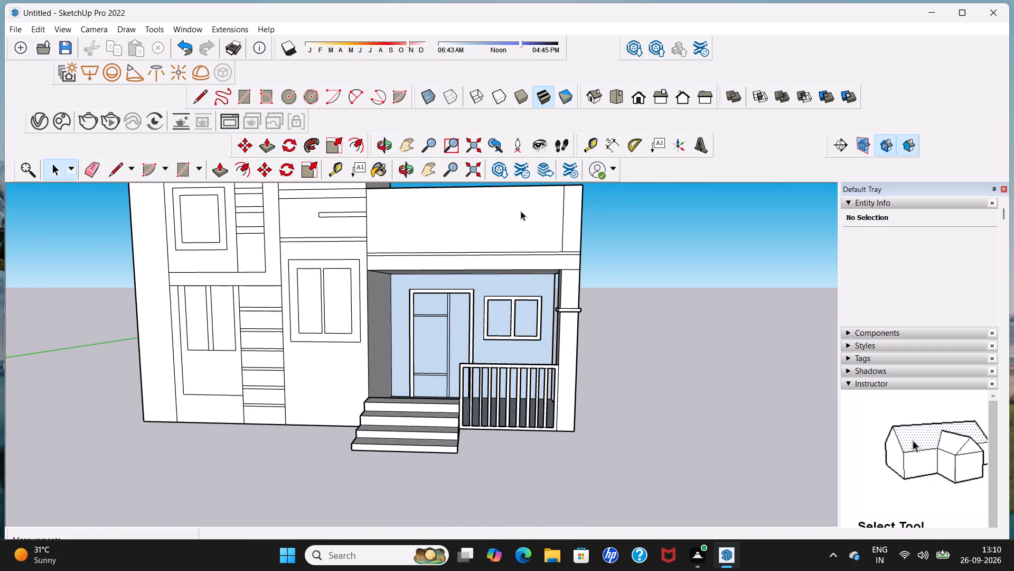
{"action": "scroll", "coordinate": [521, 213], "scroll_direction": "down", "scroll_amount": 1}
{"action": "scroll", "coordinate": [550, 219], "scroll_direction": "up", "scroll_amount": 3}
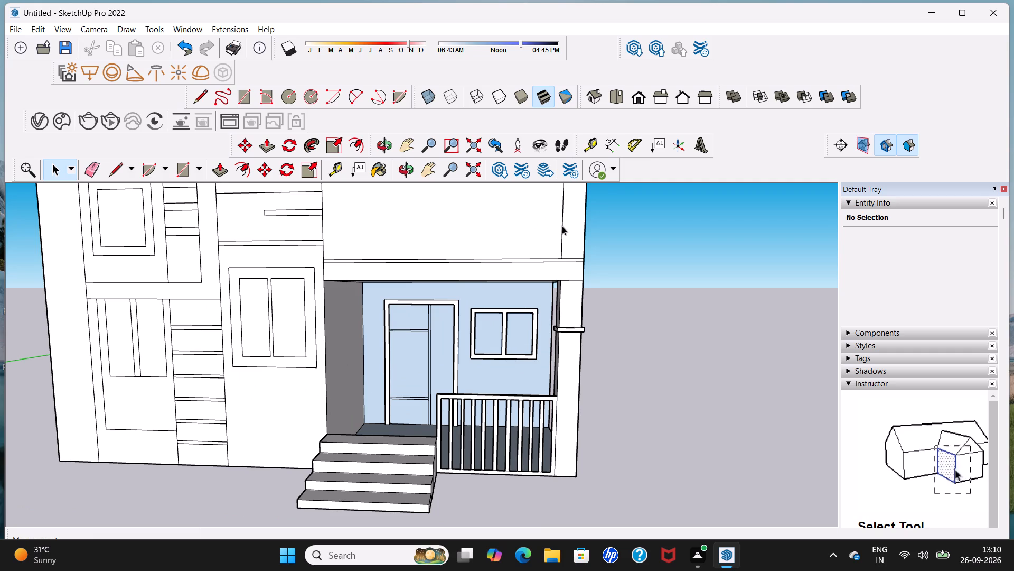
{"action": "left_click", "coordinate": [562, 226]}
{"action": "key", "text": "Delete"}
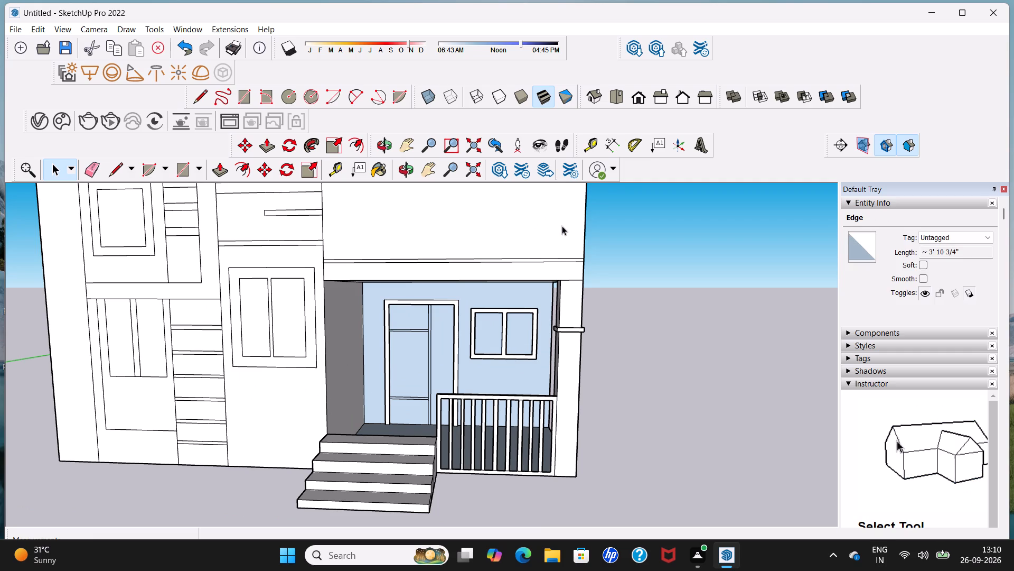
Examine the porch roof front and tall block from above and from the front.
{"action": "middle_click_drag", "start_coordinate": [544, 245], "coordinate": [653, 255]}
{"action": "middle_click_drag", "start_coordinate": [585, 215], "coordinate": [525, 324]}
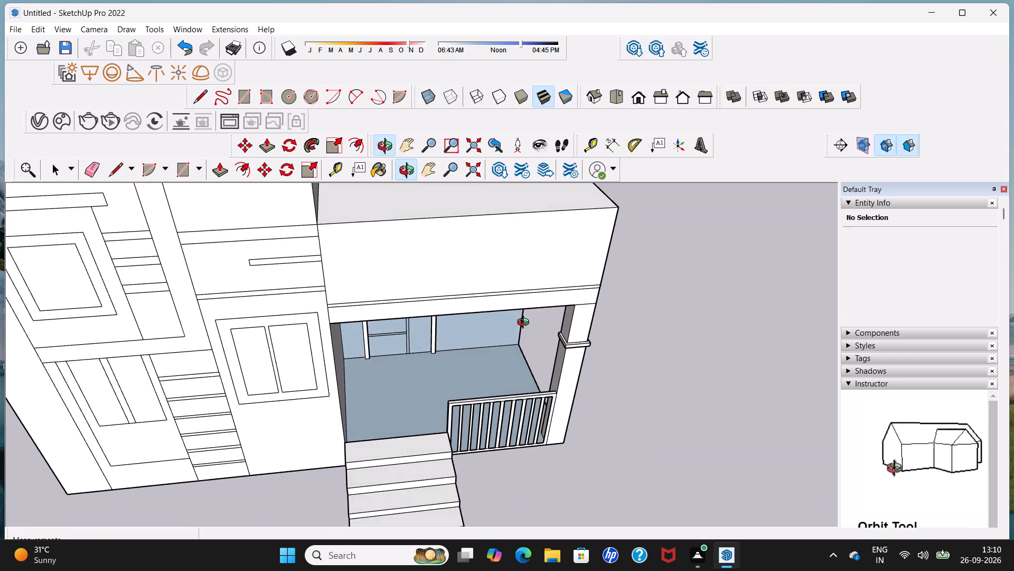
{"action": "middle_click_drag", "start_coordinate": [525, 324], "coordinate": [511, 262]}
{"action": "scroll", "coordinate": [511, 253], "scroll_direction": "down", "scroll_amount": 7}
{"action": "middle_click_drag", "start_coordinate": [511, 257], "coordinate": [512, 254]}
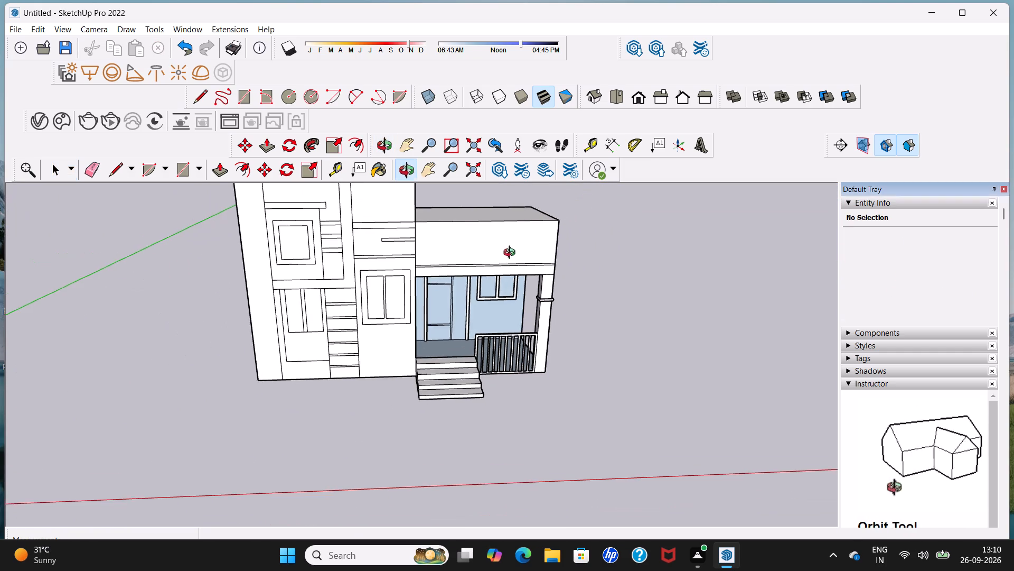
{"action": "middle_click_drag", "start_coordinate": [512, 254], "coordinate": [491, 208]}
{"action": "scroll", "coordinate": [493, 229], "scroll_direction": "up", "scroll_amount": 3}
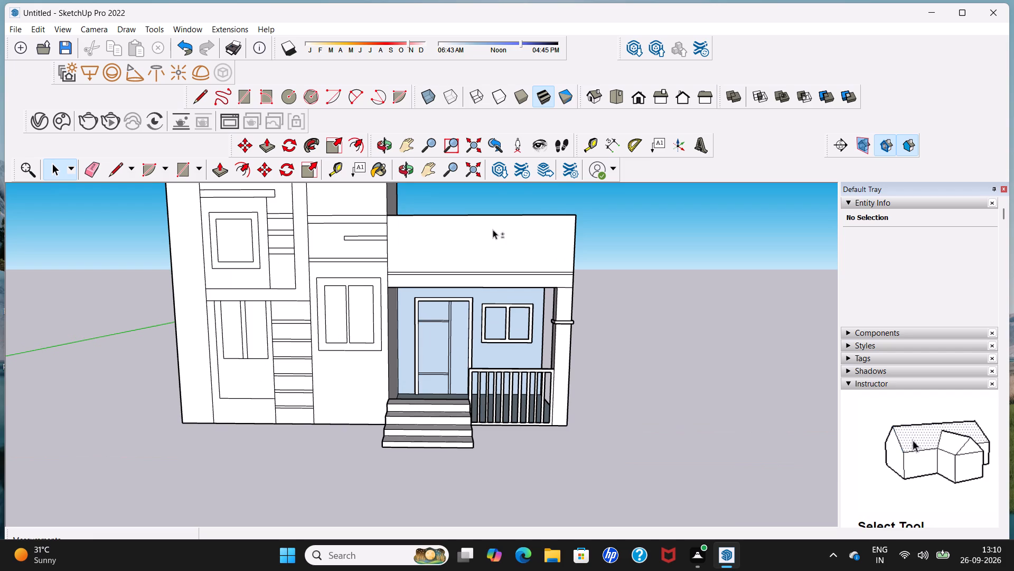
{"action": "middle_click_drag", "start_coordinate": [493, 229], "coordinate": [501, 271], "text": "shift"}
{"action": "middle_click_drag", "start_coordinate": [532, 318], "coordinate": [527, 294]}
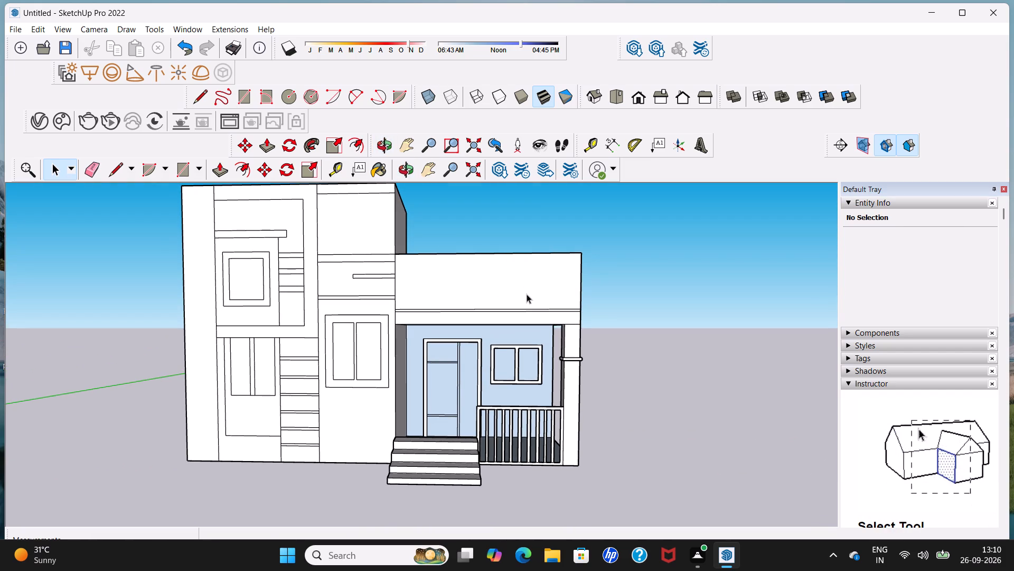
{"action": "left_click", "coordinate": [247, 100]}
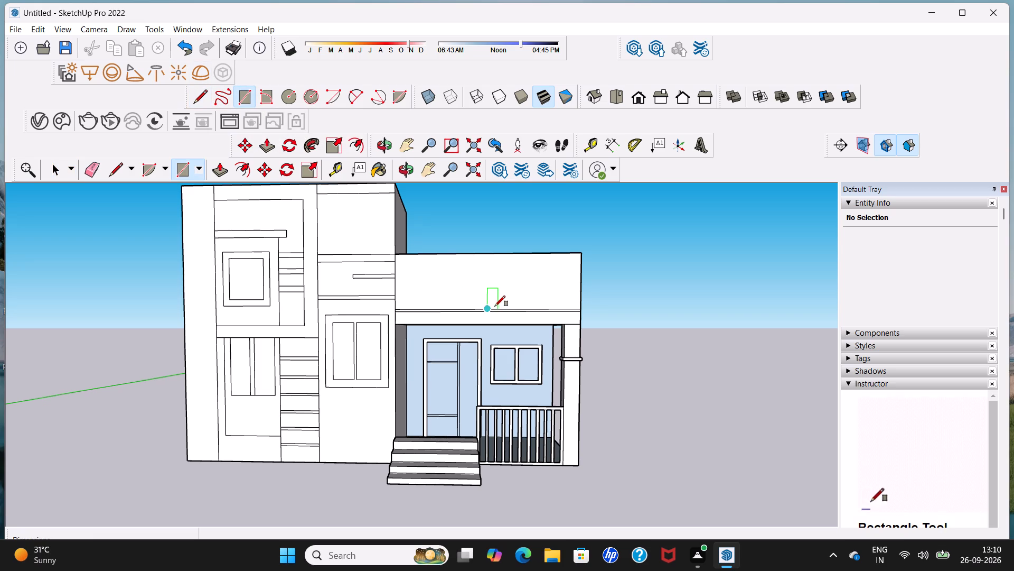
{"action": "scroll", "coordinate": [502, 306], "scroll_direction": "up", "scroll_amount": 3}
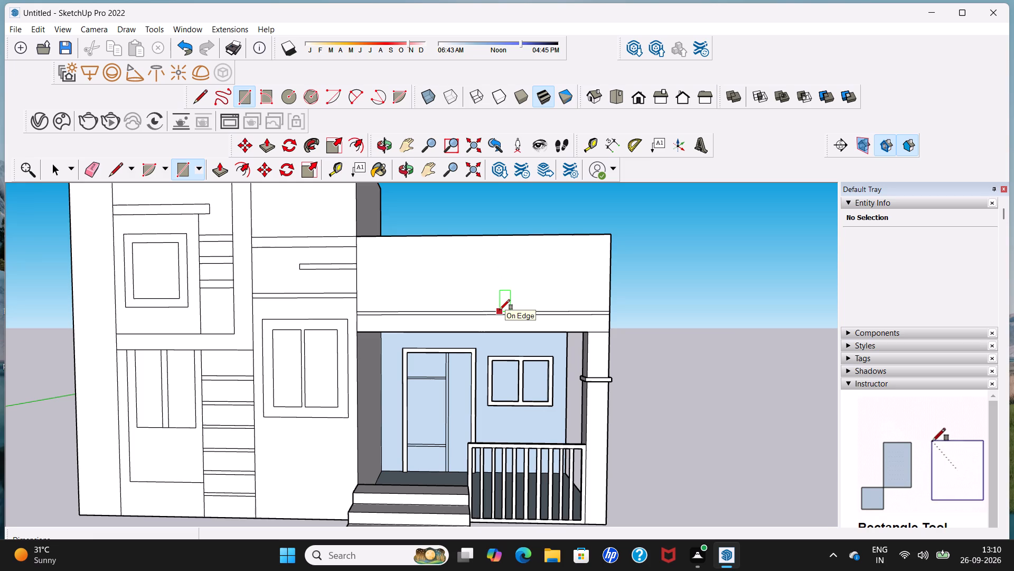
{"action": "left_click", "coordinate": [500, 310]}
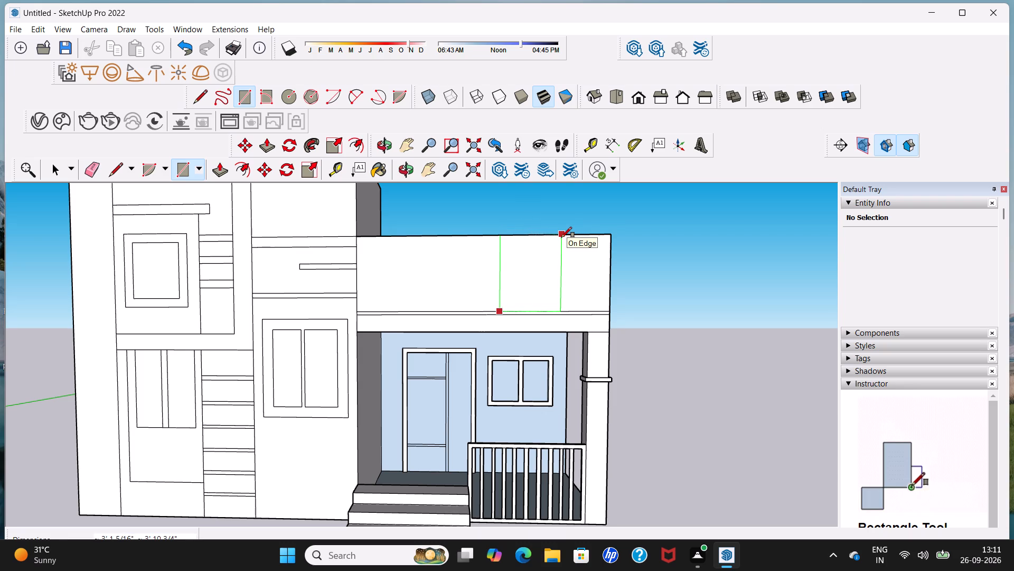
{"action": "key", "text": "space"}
Draw a rectangle about 5' 7 1/4" by 3' 10 3/4" on the porch roof front, from the upper horizontal line to the roof's top edge.
{"action": "left_click", "coordinate": [244, 103]}
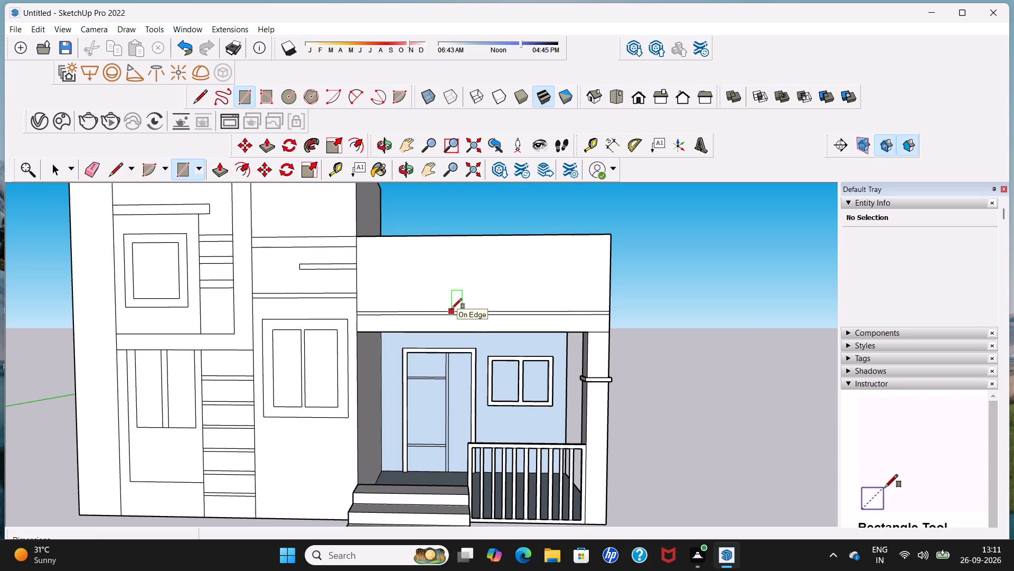
{"action": "left_click_drag", "start_coordinate": [453, 309], "coordinate": [455, 303]}
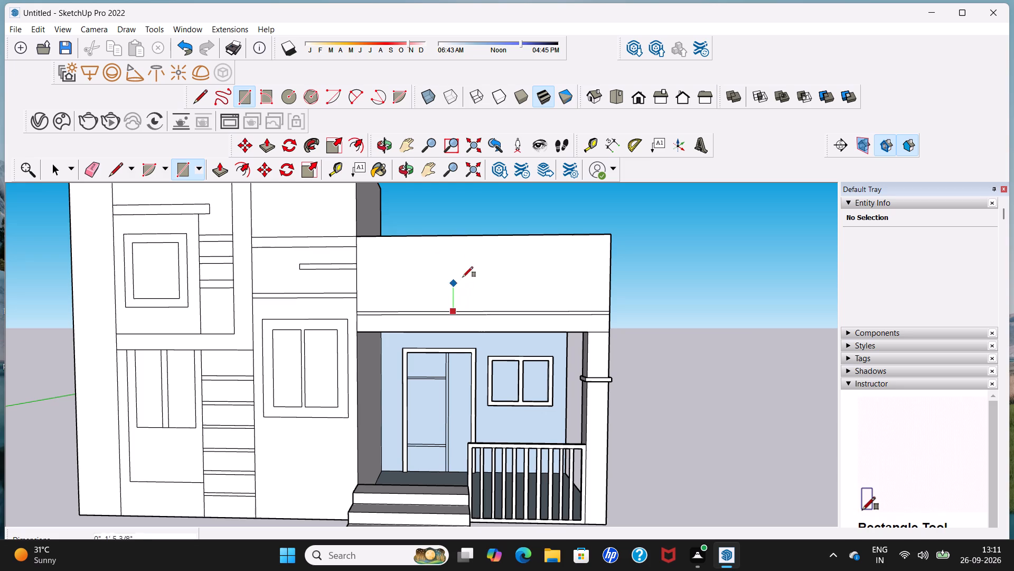
{"action": "left_click", "coordinate": [564, 236]}
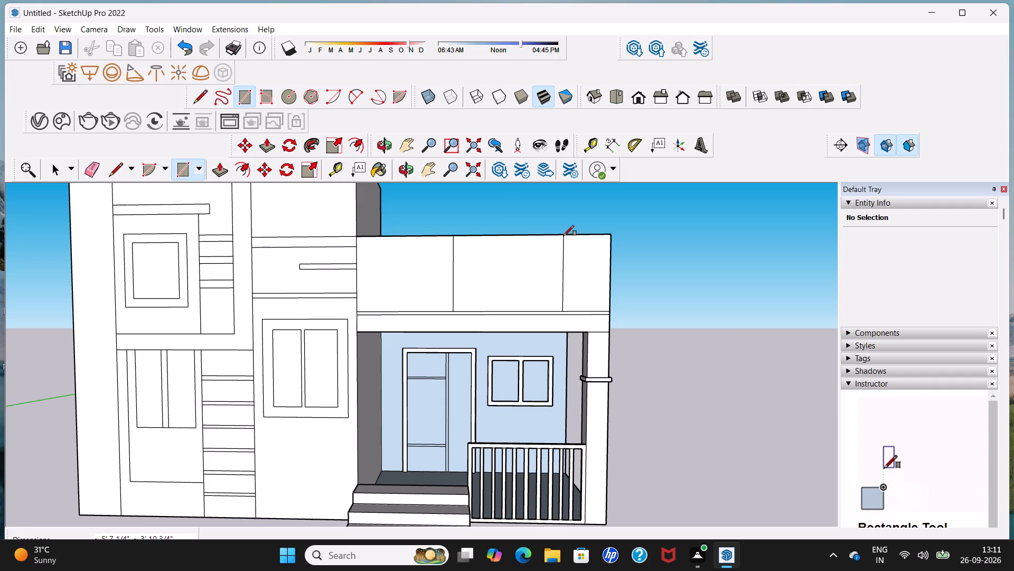
{"action": "key", "text": "space"}
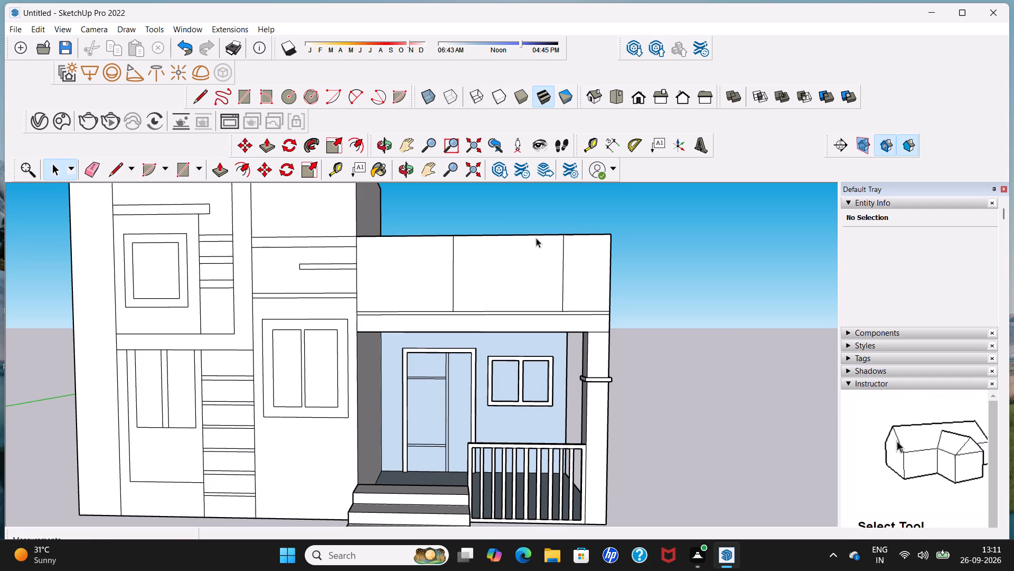
{"action": "left_click", "coordinate": [195, 100]}
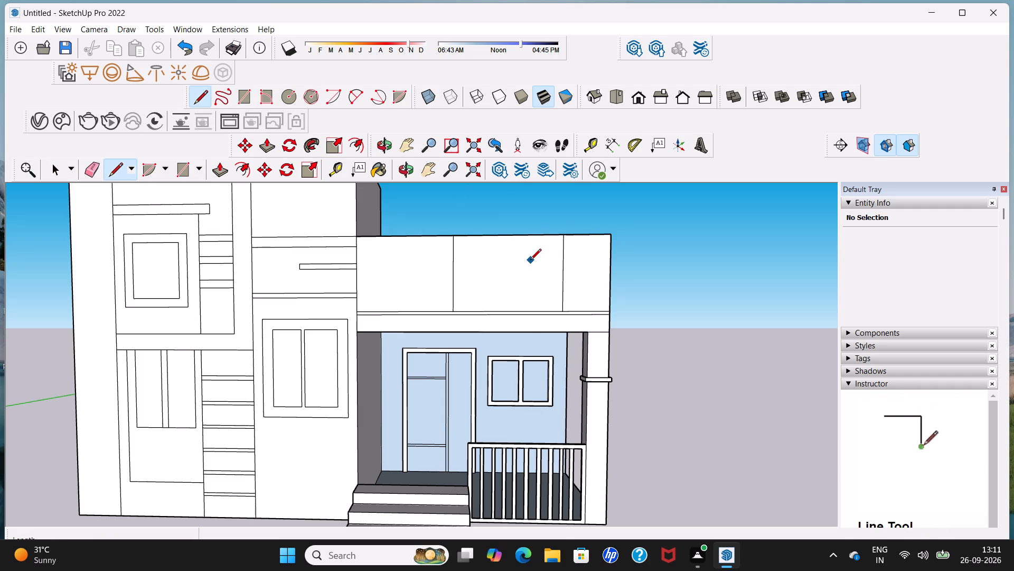
{"action": "key", "text": "space"}
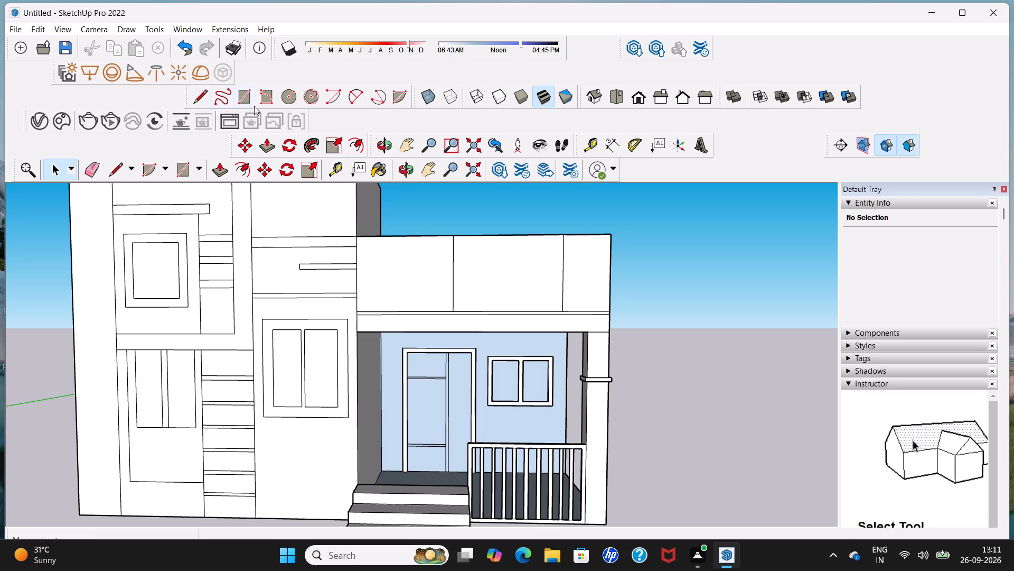
Push/Pull the lower band of the porch roof front outward by about 7 11/16".
{"action": "left_click", "coordinate": [222, 171]}
{"action": "scroll", "coordinate": [508, 325], "scroll_direction": "down", "scroll_amount": 7}
{"action": "middle_click_drag", "start_coordinate": [512, 323], "coordinate": [307, 333]}
{"action": "scroll", "coordinate": [419, 332], "scroll_direction": "up", "scroll_amount": 6}
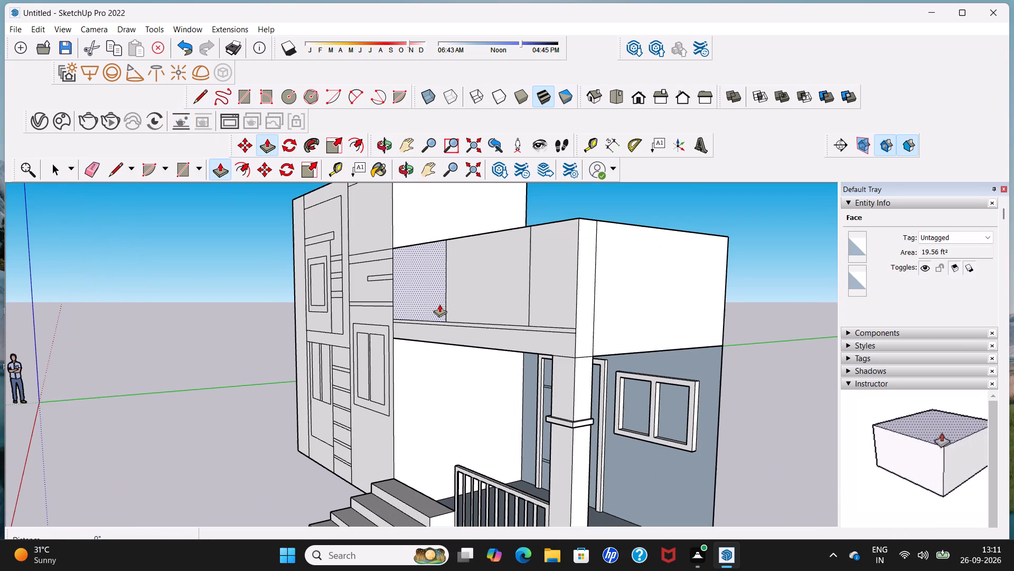
{"action": "left_click", "coordinate": [502, 336]}
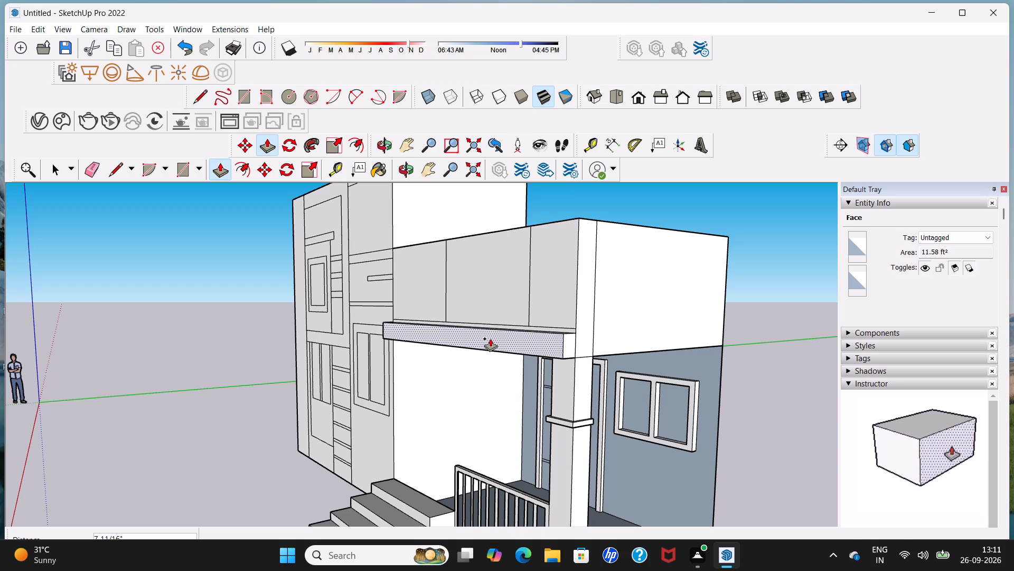
{"action": "left_click", "coordinate": [490, 338]}
Push/Pull the thin strip above the porch roof's projecting band outward by about 4 7/8".
{"action": "middle_click_drag", "start_coordinate": [501, 404], "coordinate": [496, 413]}
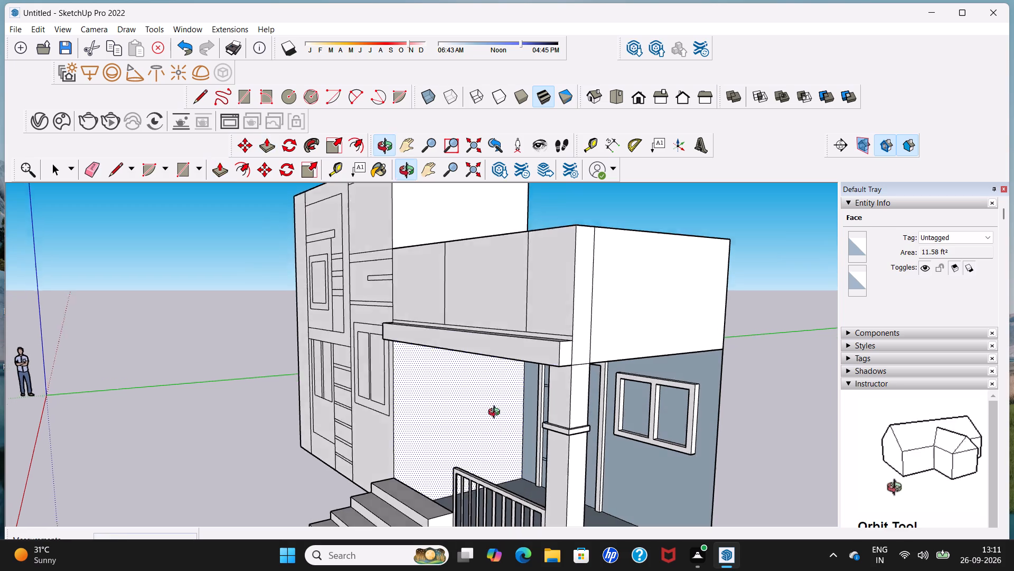
{"action": "middle_click_drag", "start_coordinate": [496, 413], "coordinate": [483, 462]}
{"action": "scroll", "coordinate": [513, 399], "scroll_direction": "up", "scroll_amount": 5}
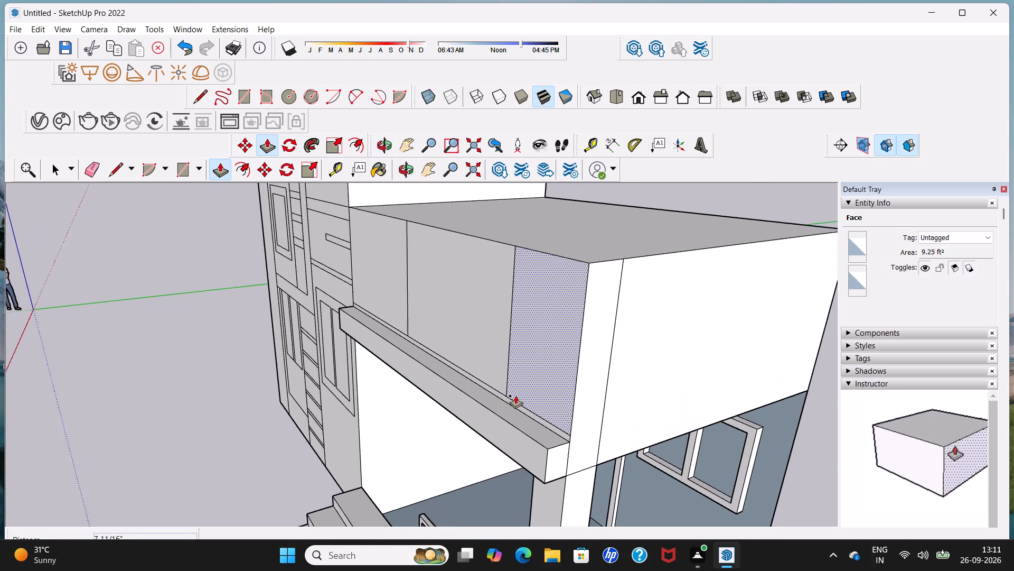
{"action": "scroll", "coordinate": [515, 395], "scroll_direction": "up", "scroll_amount": 1}
{"action": "left_click", "coordinate": [515, 404]}
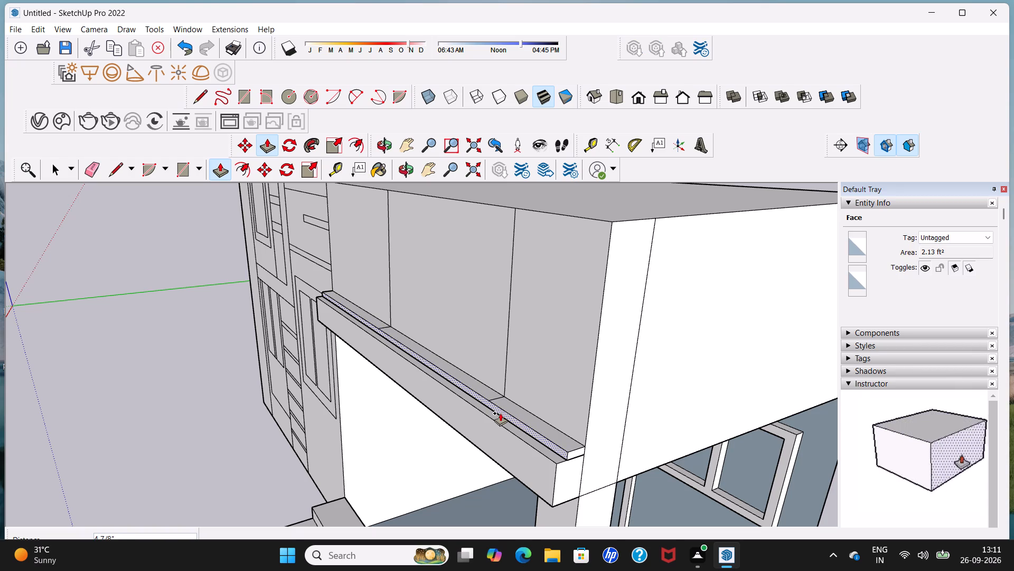
{"action": "left_click", "coordinate": [500, 413]}
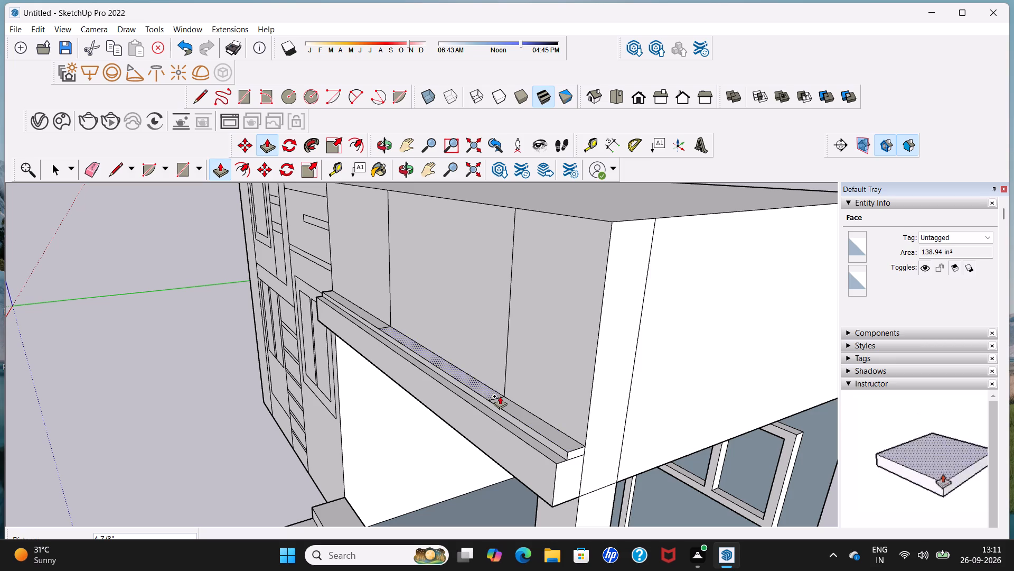
Push/Pull the central rectangular panel of the porch roof front outward by 6".
{"action": "left_click", "coordinate": [492, 358]}
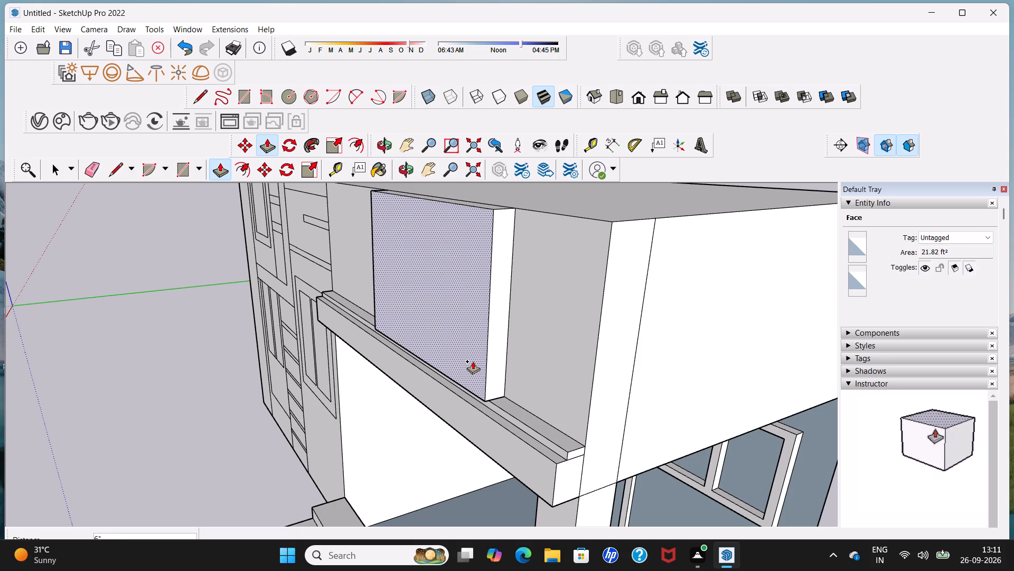
{"action": "left_click", "coordinate": [473, 361]}
{"action": "scroll", "coordinate": [473, 361], "scroll_direction": "down", "scroll_amount": 9}
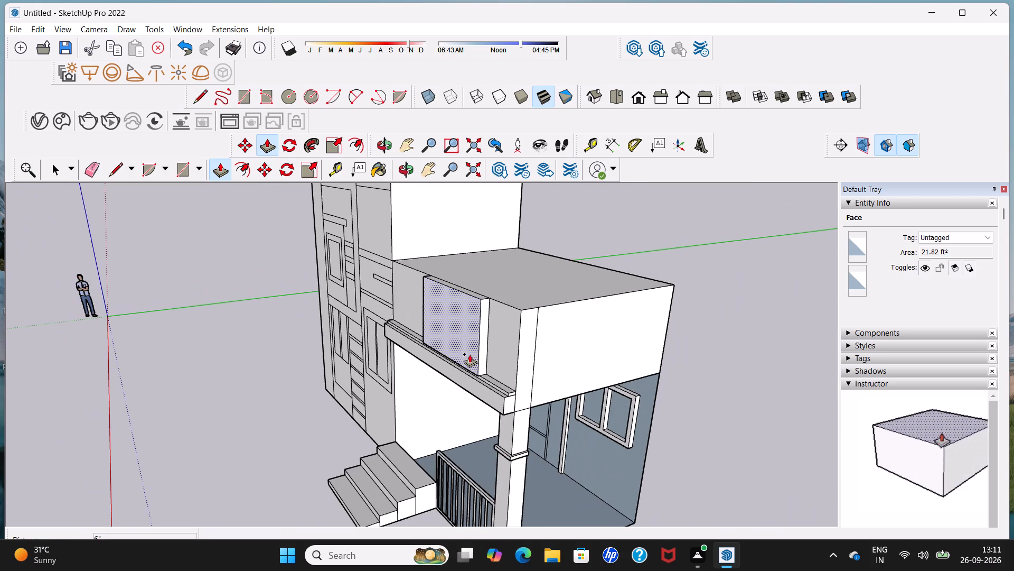
{"action": "middle_click_drag", "start_coordinate": [457, 360], "coordinate": [658, 311]}
{"action": "scroll", "coordinate": [558, 315], "scroll_direction": "up", "scroll_amount": 2}
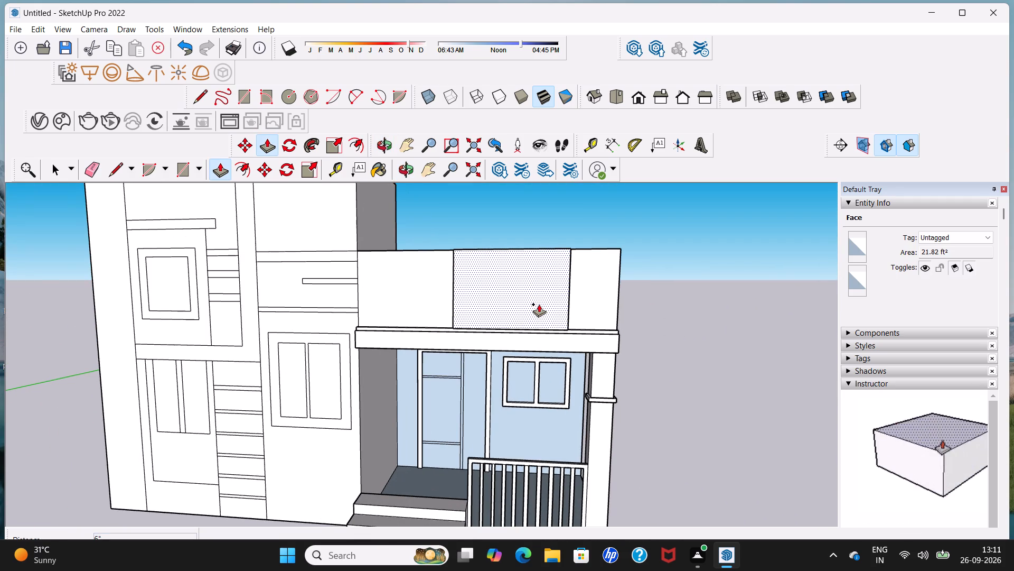
{"action": "key", "text": "space"}
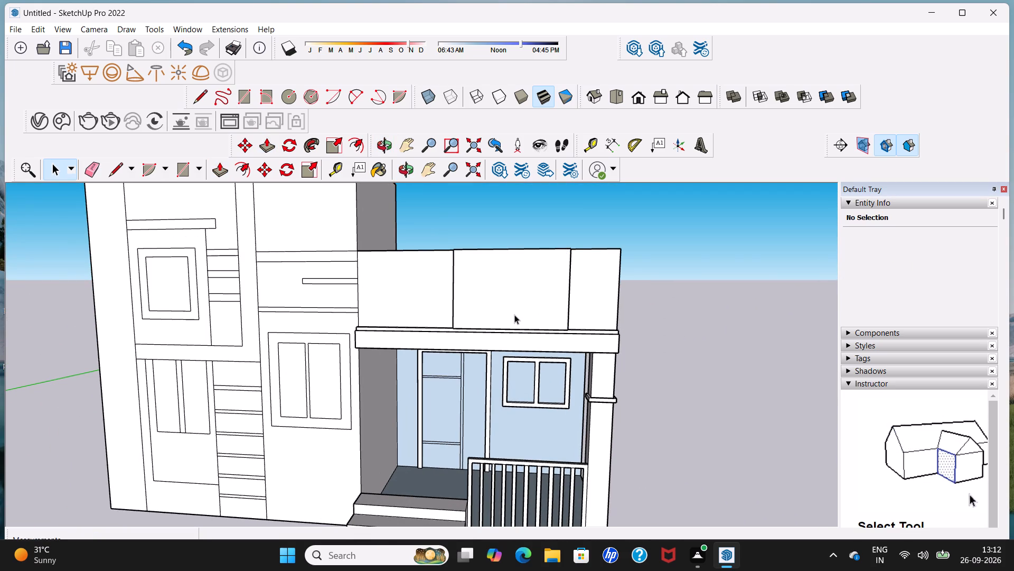
Draw a rectangular outline 3' 9" wide with lines on the raised roof panel, starting and ending on its edge nearest the tall block.
{"action": "left_click", "coordinate": [202, 102]}
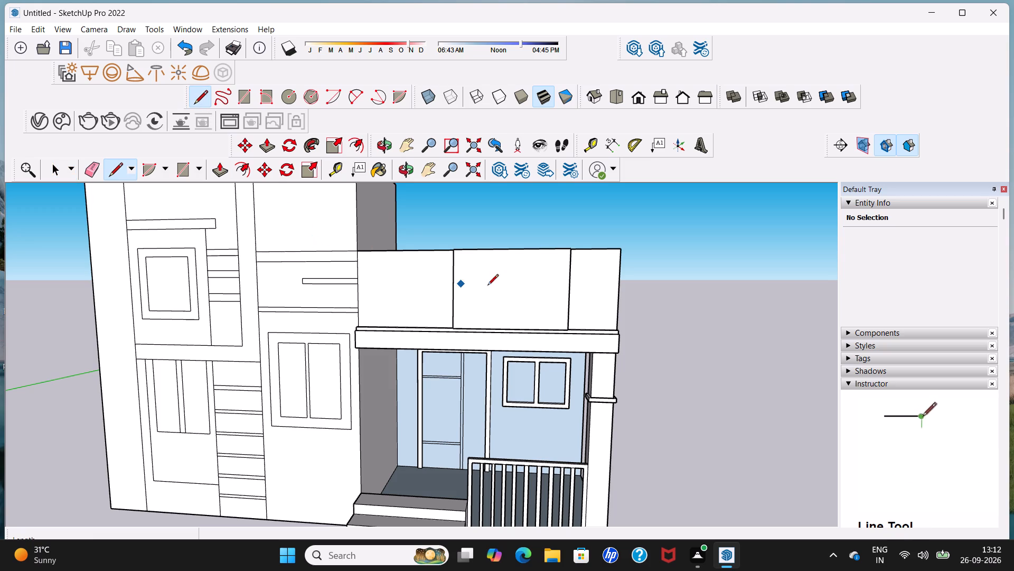
{"action": "left_click", "coordinate": [455, 270]}
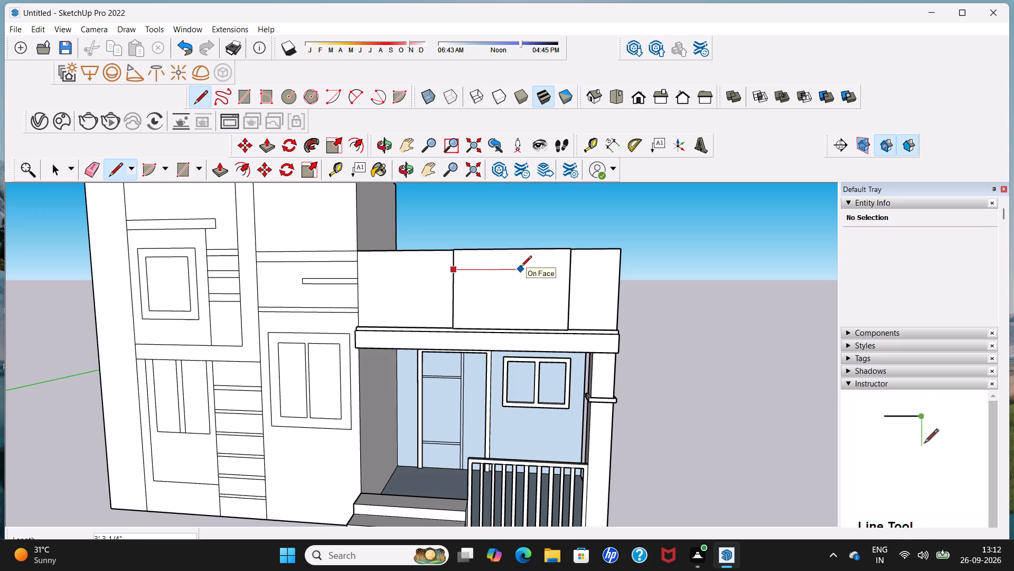
{"action": "left_click", "coordinate": [531, 267]}
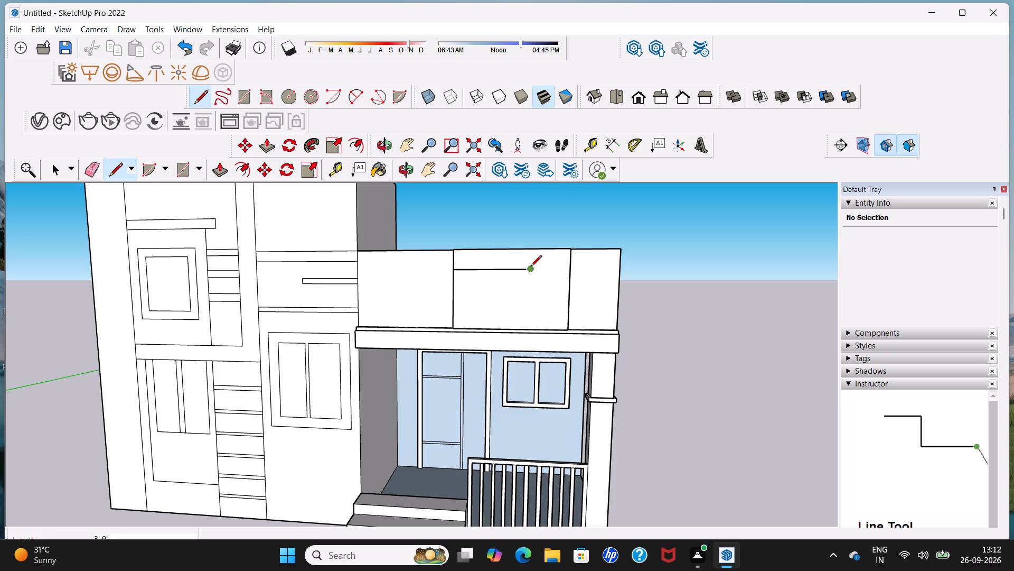
{"action": "left_click", "coordinate": [529, 312]}
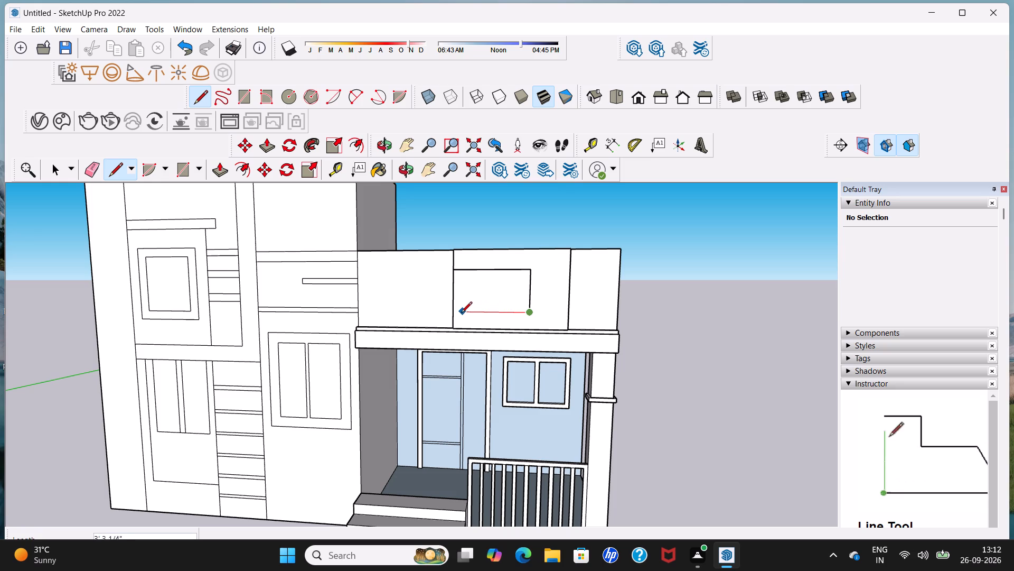
{"action": "left_click", "coordinate": [454, 314]}
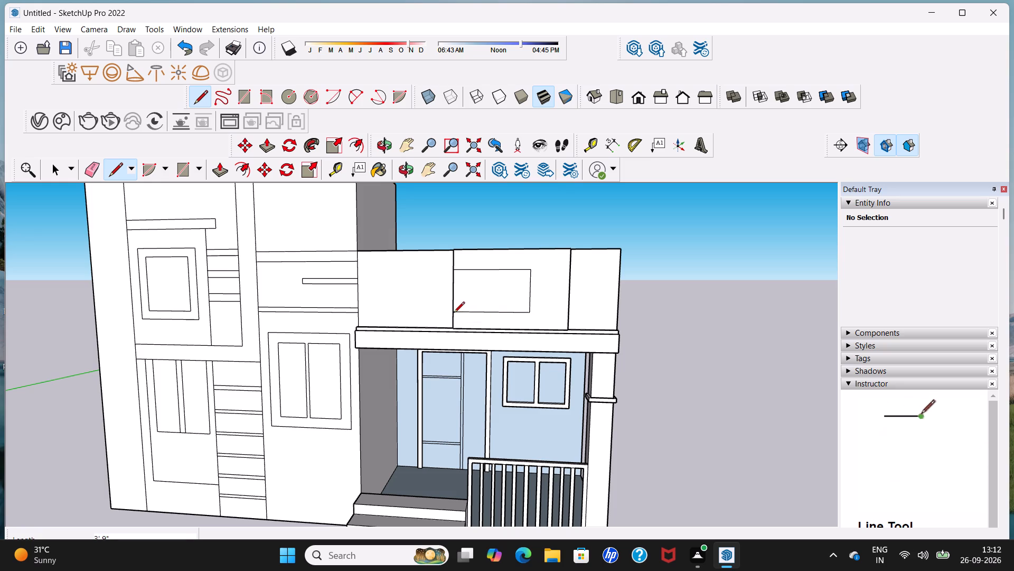
{"action": "key", "text": "space"}
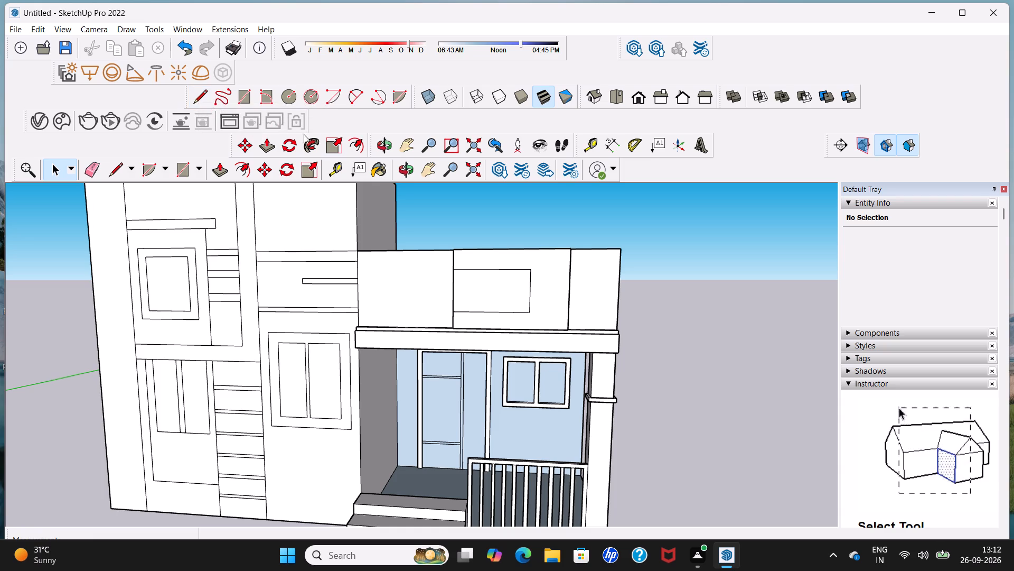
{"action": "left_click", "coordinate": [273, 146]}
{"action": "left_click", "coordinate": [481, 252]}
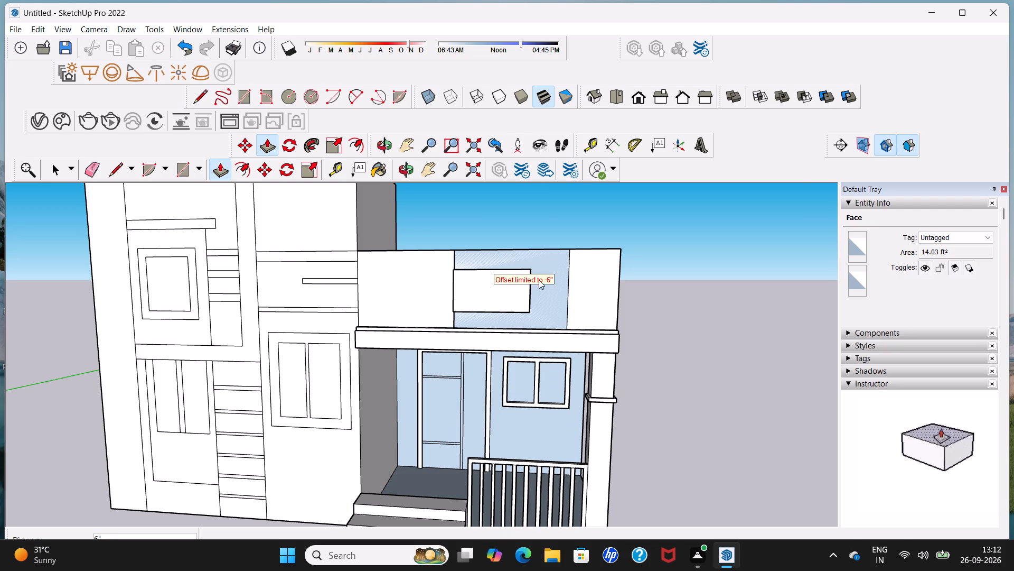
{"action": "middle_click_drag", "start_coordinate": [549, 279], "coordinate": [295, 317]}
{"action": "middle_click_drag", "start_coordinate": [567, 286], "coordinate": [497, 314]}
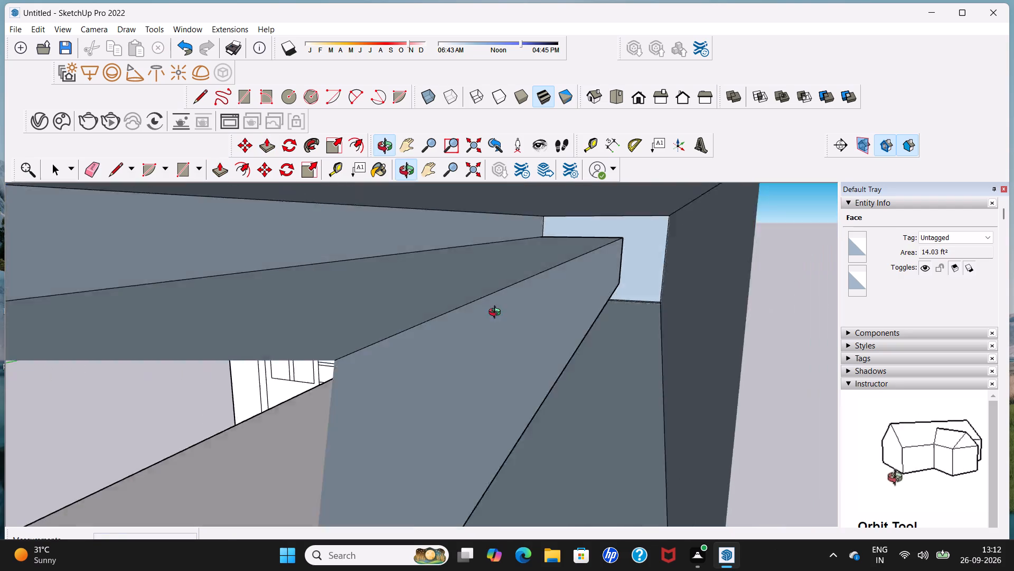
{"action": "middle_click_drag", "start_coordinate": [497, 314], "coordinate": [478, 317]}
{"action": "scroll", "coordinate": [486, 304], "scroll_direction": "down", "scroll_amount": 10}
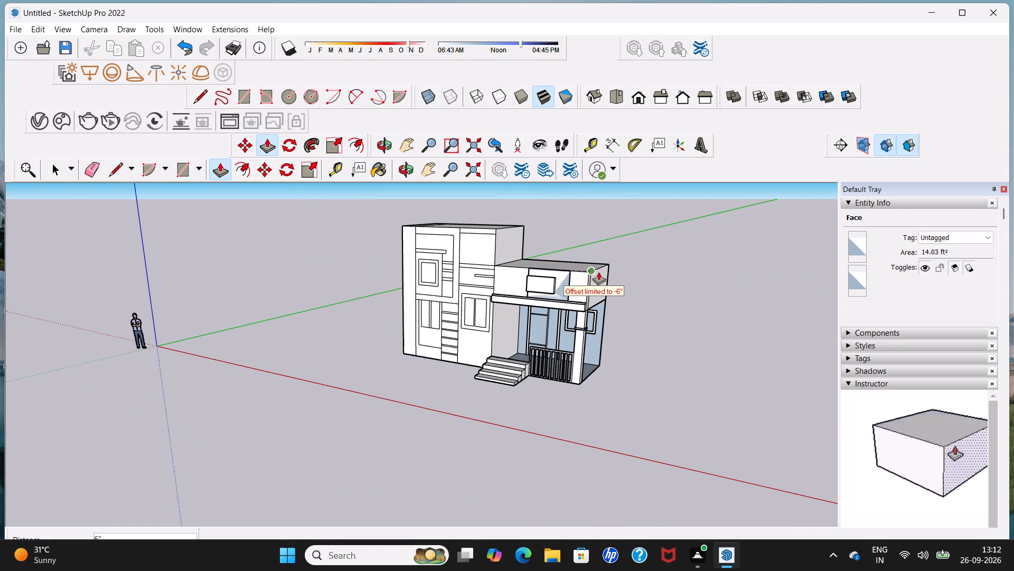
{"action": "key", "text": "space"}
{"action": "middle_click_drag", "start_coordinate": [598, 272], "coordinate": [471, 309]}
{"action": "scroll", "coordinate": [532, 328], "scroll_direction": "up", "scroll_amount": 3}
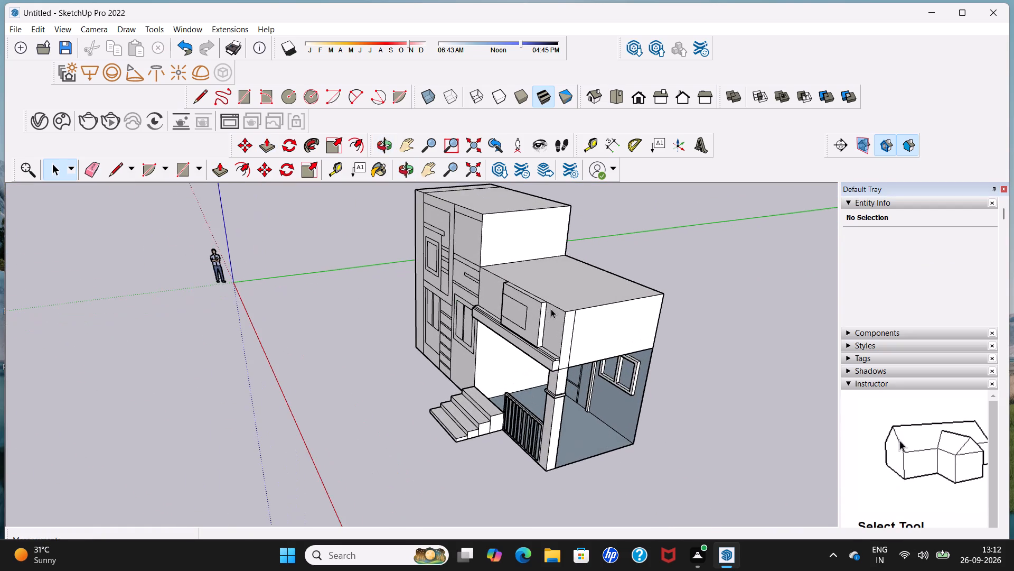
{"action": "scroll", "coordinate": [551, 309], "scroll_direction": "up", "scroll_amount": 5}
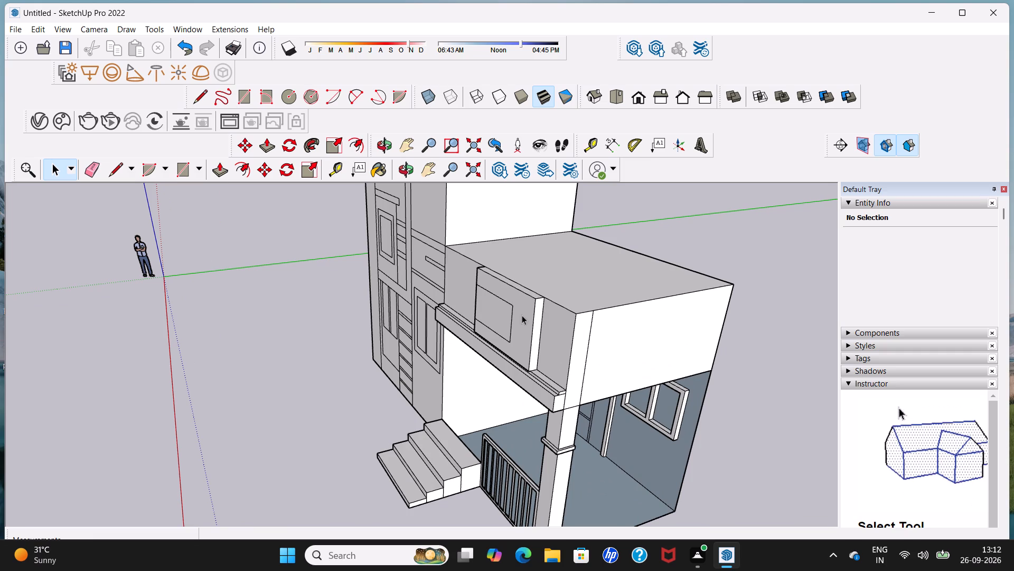
Undo the lines of the rectangular outline on the raised panel of the porch roof front.
{"action": "key", "text": "ctrl+z"}
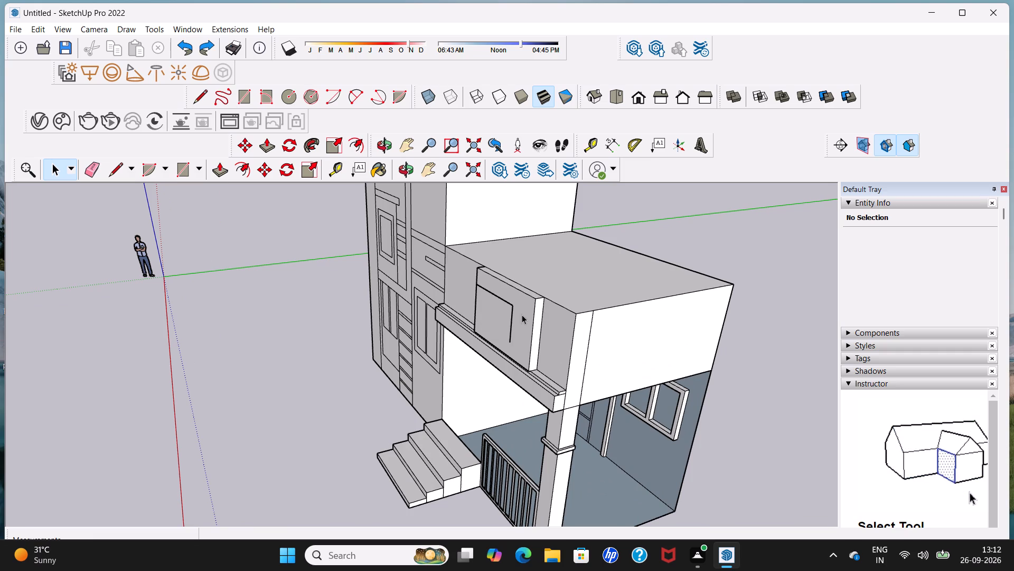
{"action": "key", "text": "z"}
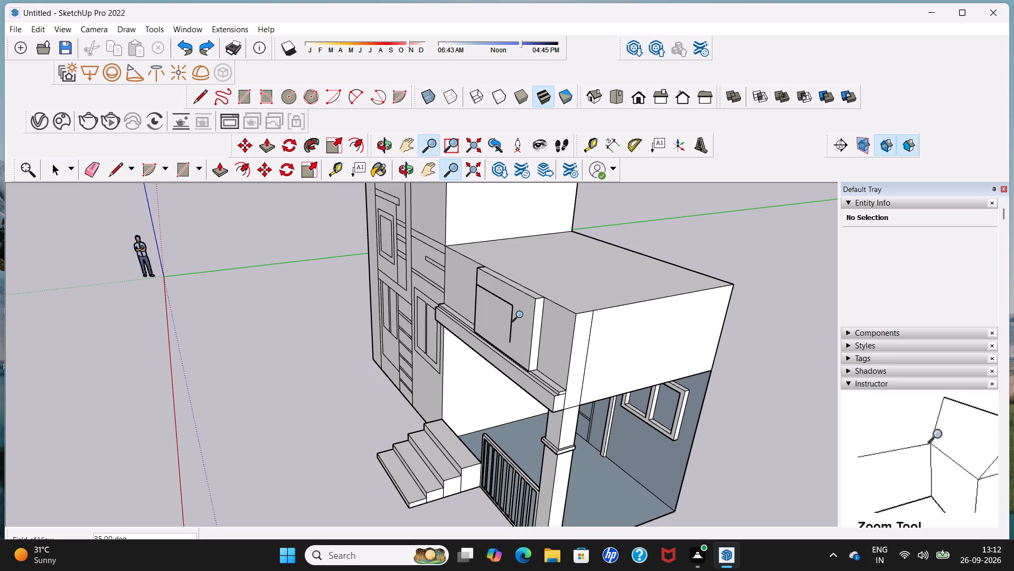
{"action": "key", "text": "z"}
{"action": "key", "text": "ctrl+z"}
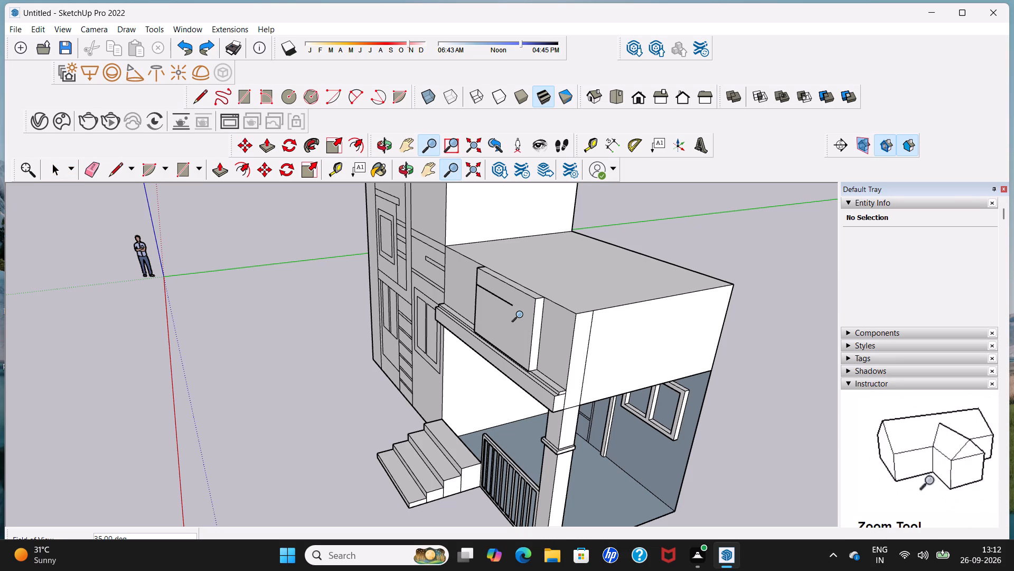
{"action": "key", "text": "z"}
{"action": "key", "text": "ctrl+z"}
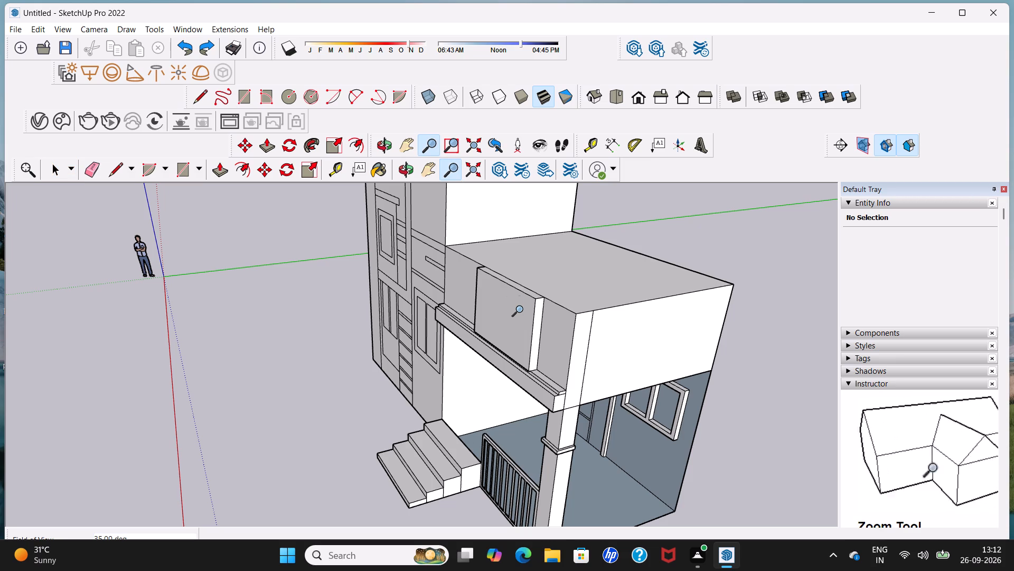
Draw two full-height vertical lines about 3' 10 3/4" long on the raised roof panel, one near its edge closest to the tall block.
{"action": "middle_click_drag", "start_coordinate": [459, 310], "coordinate": [689, 306]}
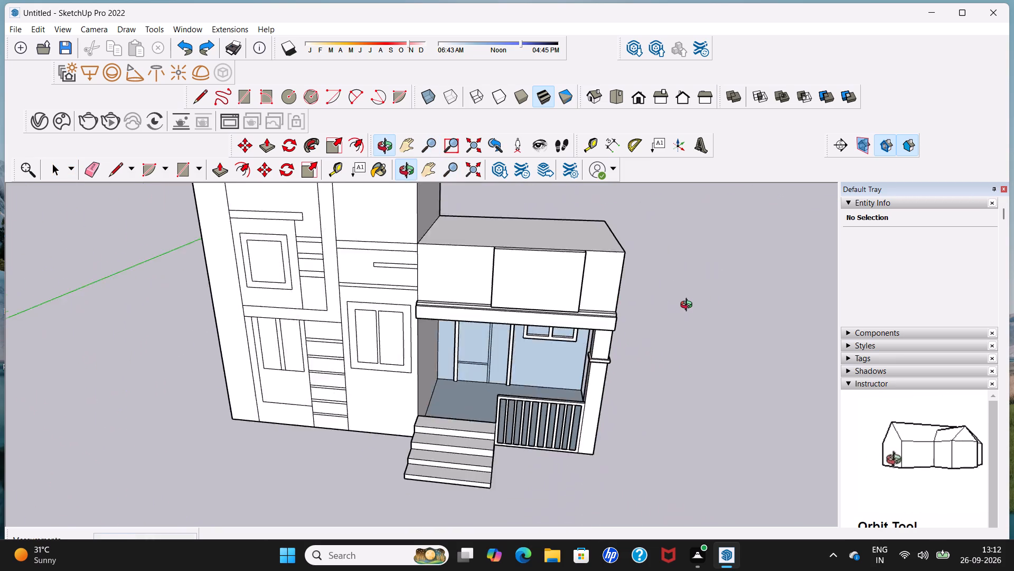
{"action": "middle_click_drag", "start_coordinate": [689, 306], "coordinate": [718, 302]}
{"action": "scroll", "coordinate": [494, 266], "scroll_direction": "up", "scroll_amount": 3}
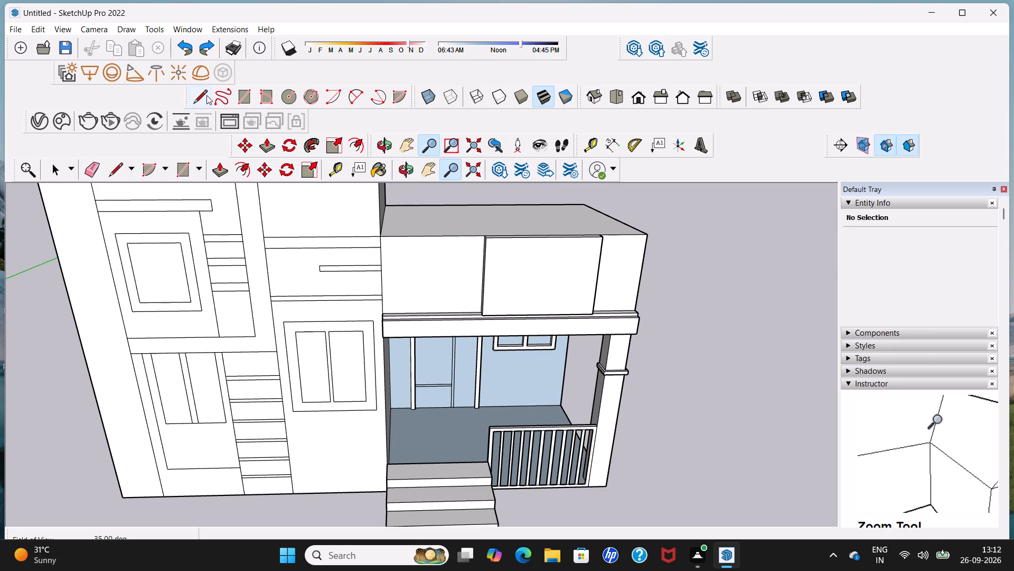
{"action": "left_click", "coordinate": [206, 95]}
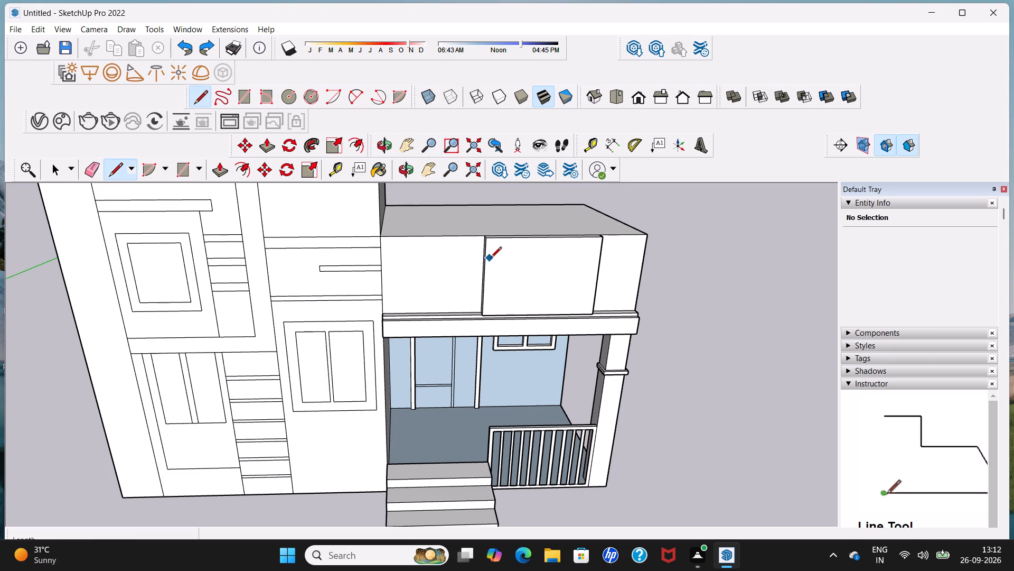
{"action": "middle_click_drag", "start_coordinate": [497, 255], "coordinate": [500, 256]}
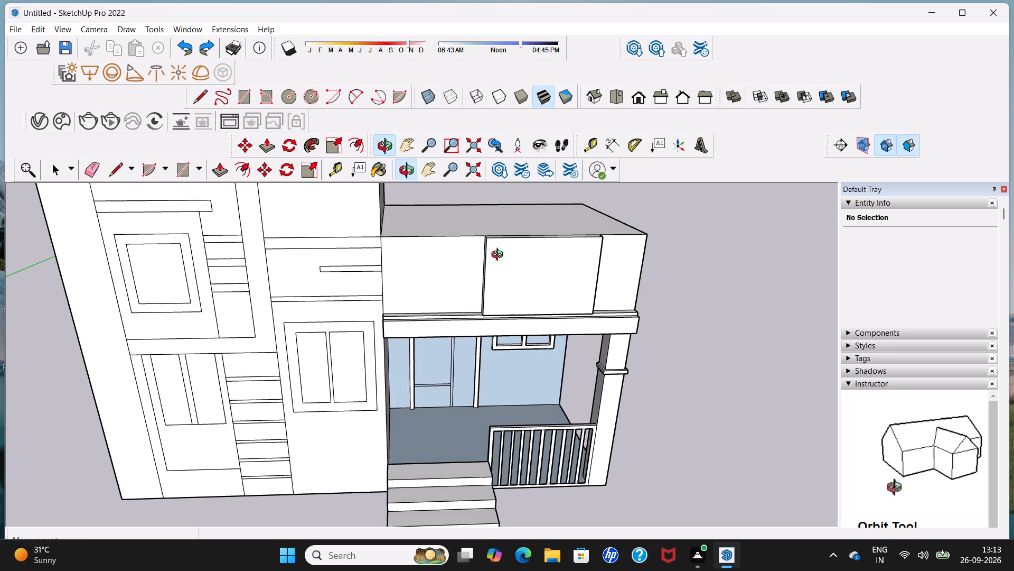
{"action": "middle_click_drag", "start_coordinate": [500, 256], "coordinate": [441, 260]}
{"action": "scroll", "coordinate": [514, 266], "scroll_direction": "up", "scroll_amount": 3}
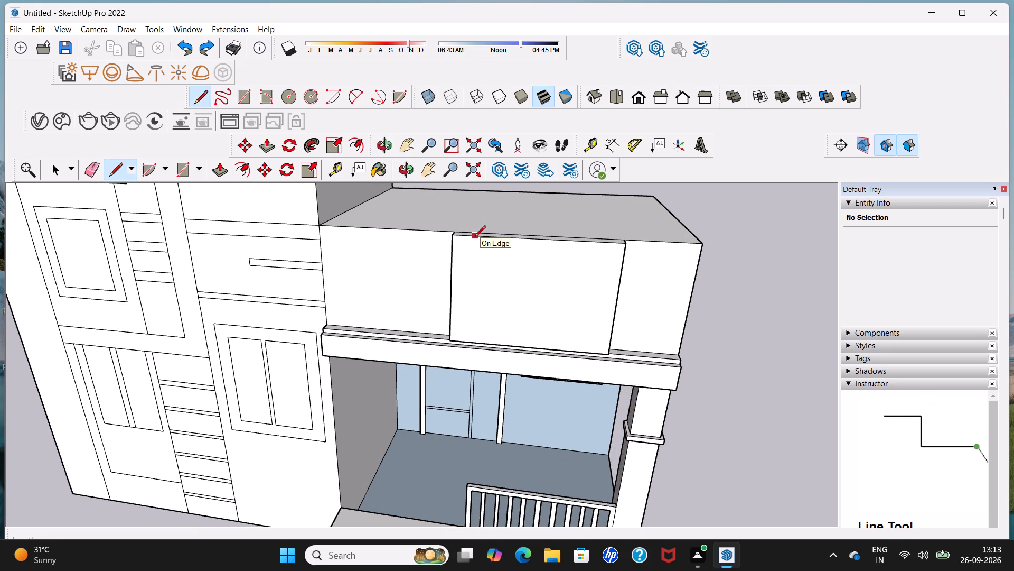
{"action": "left_click", "coordinate": [472, 238]}
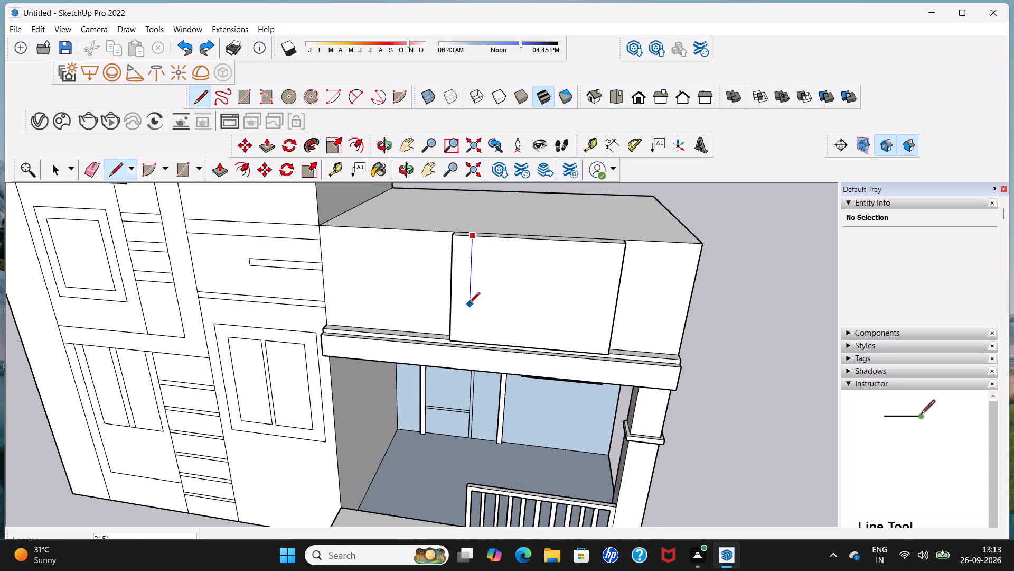
{"action": "left_click", "coordinate": [468, 340]}
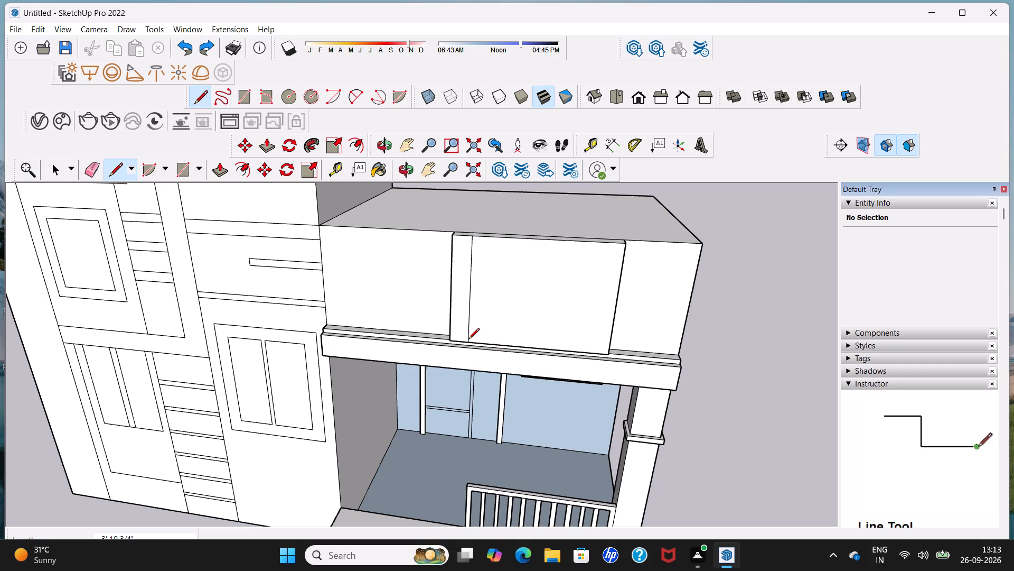
{"action": "left_click", "coordinate": [556, 241]}
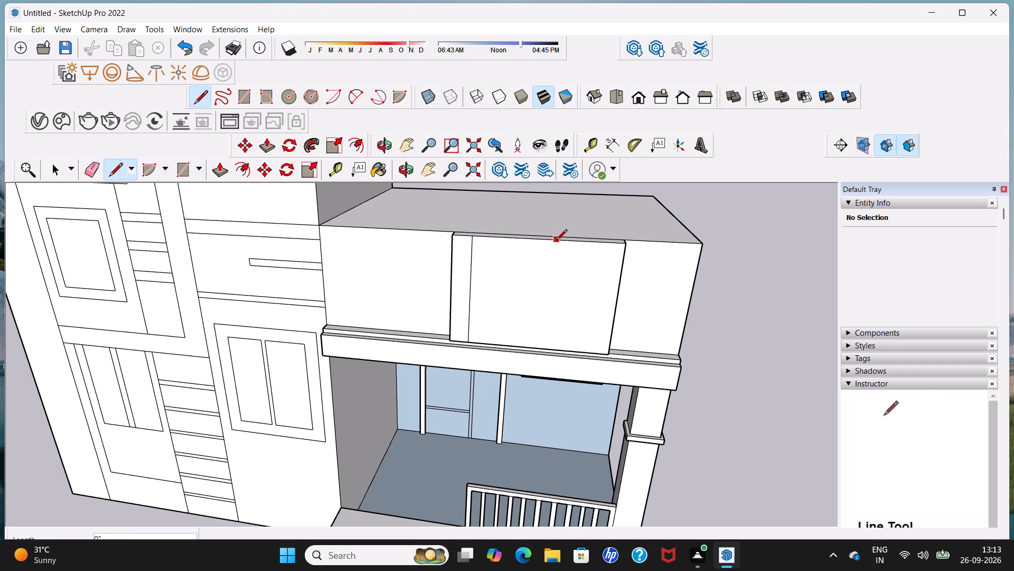
{"action": "left_click", "coordinate": [550, 351]}
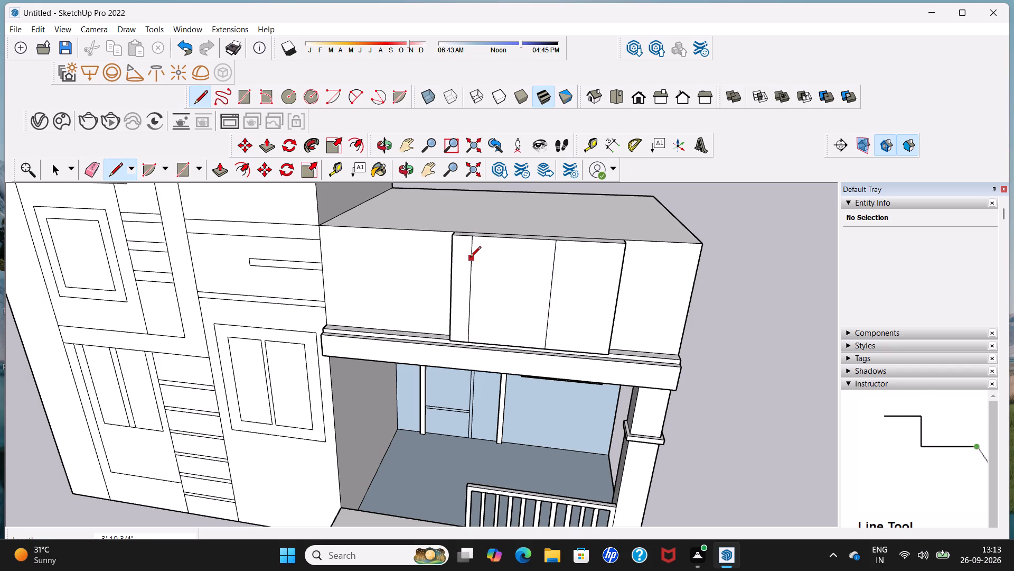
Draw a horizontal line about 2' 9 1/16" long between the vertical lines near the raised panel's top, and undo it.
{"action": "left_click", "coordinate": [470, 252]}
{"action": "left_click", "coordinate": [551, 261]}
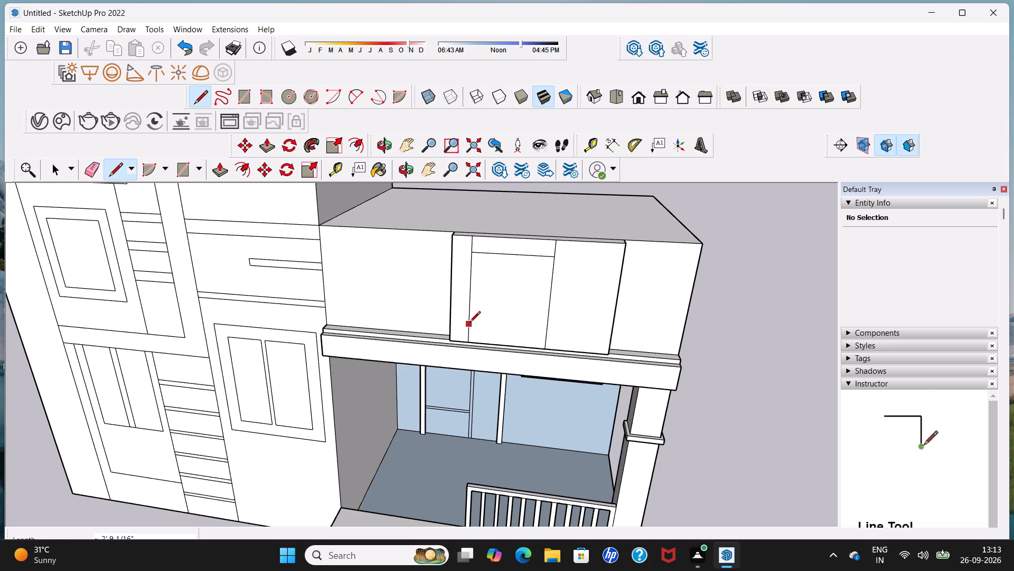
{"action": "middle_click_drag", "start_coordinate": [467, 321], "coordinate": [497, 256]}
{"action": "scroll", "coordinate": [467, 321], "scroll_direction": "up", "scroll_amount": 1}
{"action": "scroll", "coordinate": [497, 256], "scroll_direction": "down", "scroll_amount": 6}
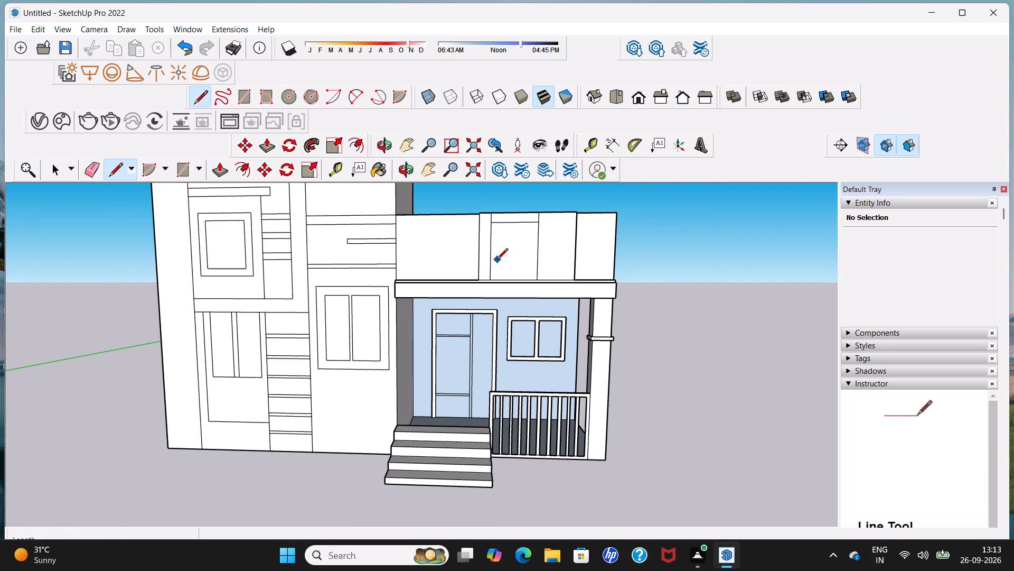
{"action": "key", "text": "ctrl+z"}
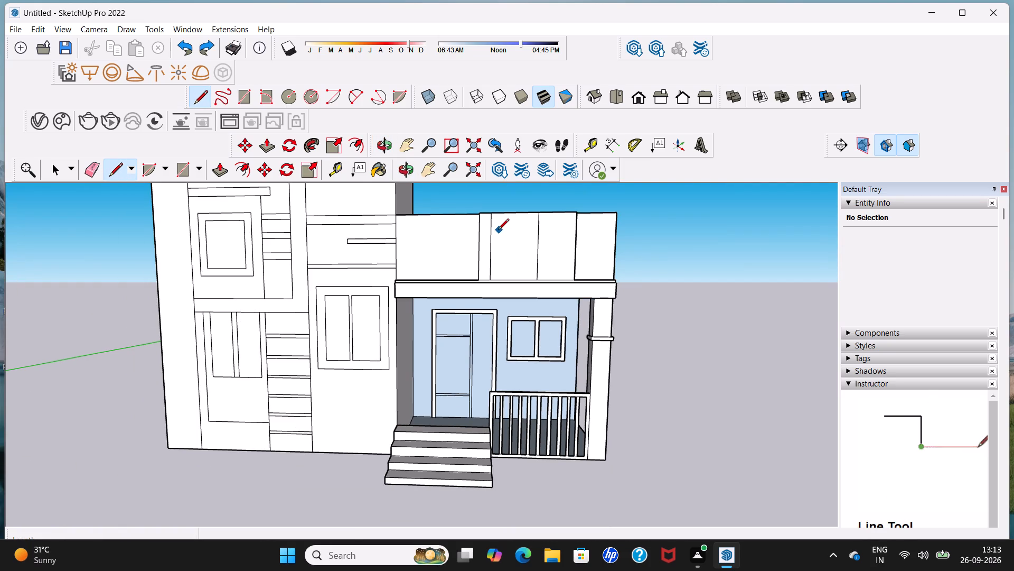
Draw two horizontal lines about 2' 9 1/16" long between the raised panel's vertical lines, enclosing a central rectangle.
{"action": "left_click", "coordinate": [493, 233]}
{"action": "left_click", "coordinate": [539, 234]}
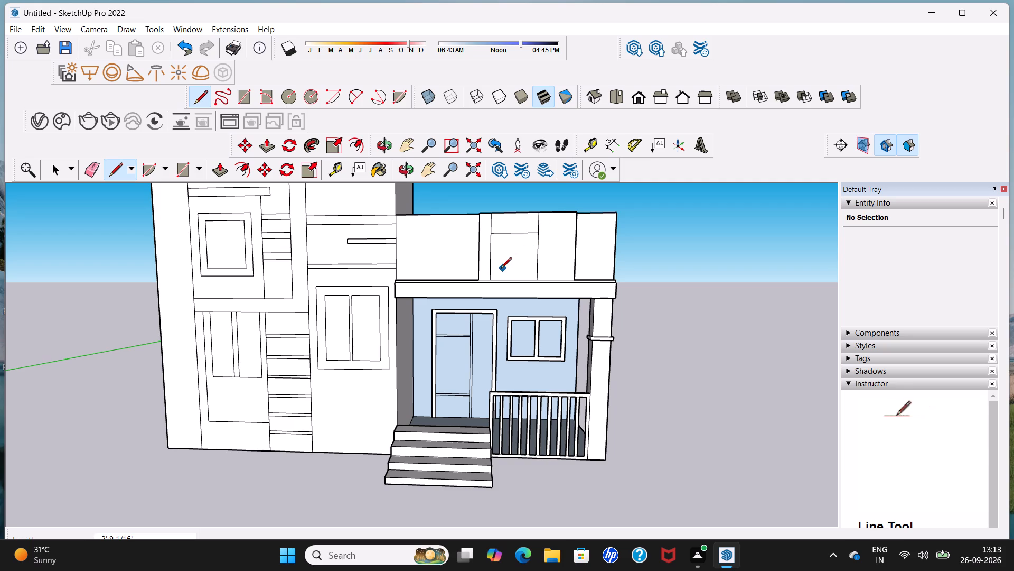
{"action": "left_click_drag", "start_coordinate": [493, 265], "coordinate": [497, 264]}
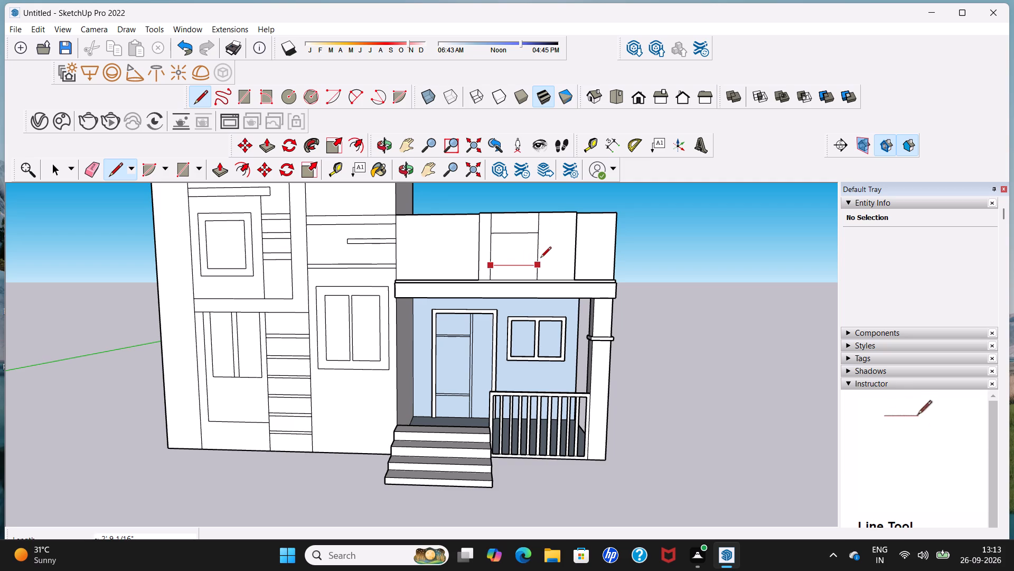
{"action": "left_click", "coordinate": [540, 260]}
{"action": "key", "text": "space"}
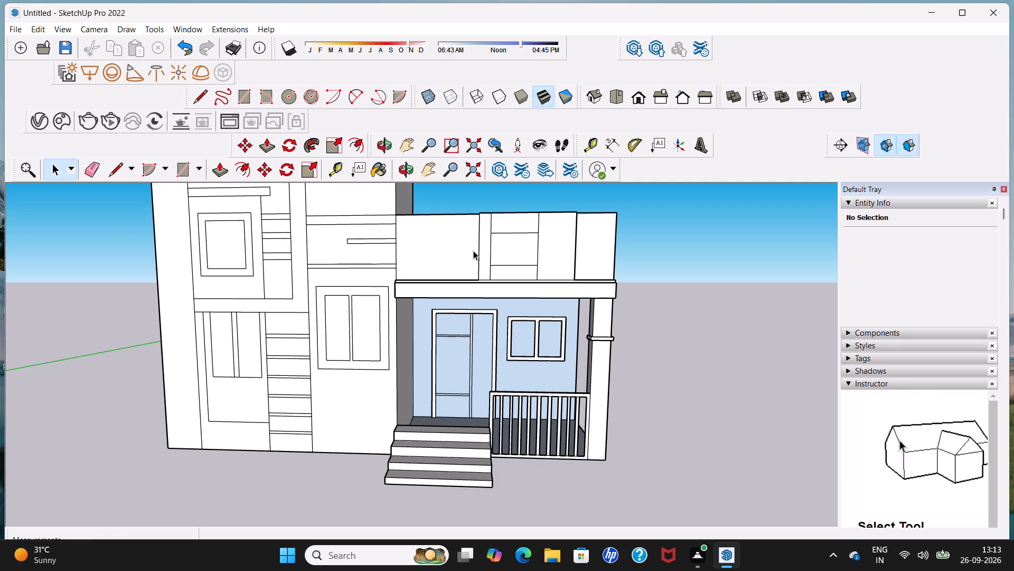
Push/Pull the central rectangle between the raised panel's vertical lines inward by about 1 7/8".
{"action": "left_click", "coordinate": [224, 167]}
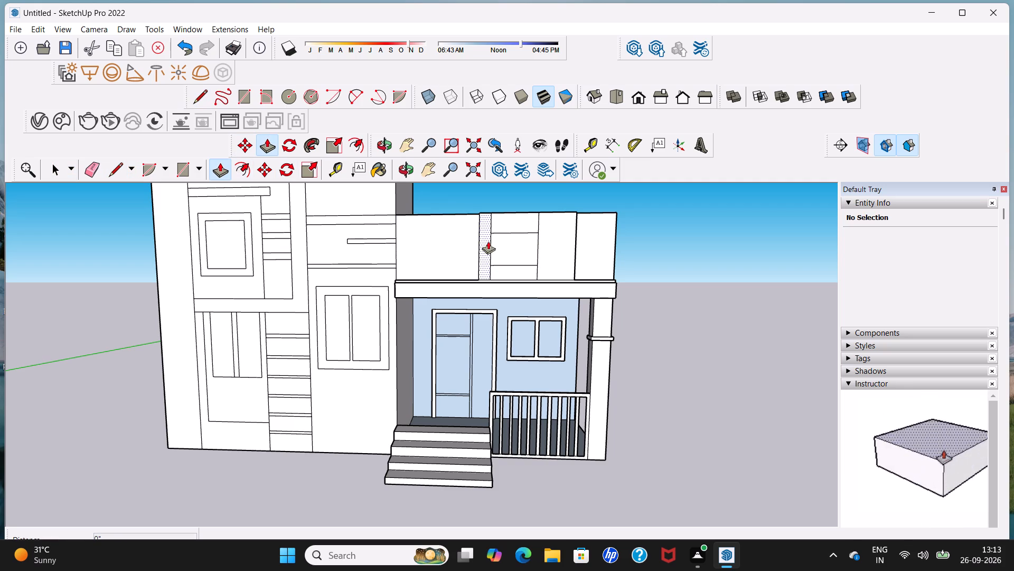
{"action": "left_click", "coordinate": [508, 244]}
{"action": "middle_click_drag", "start_coordinate": [503, 244], "coordinate": [492, 249]}
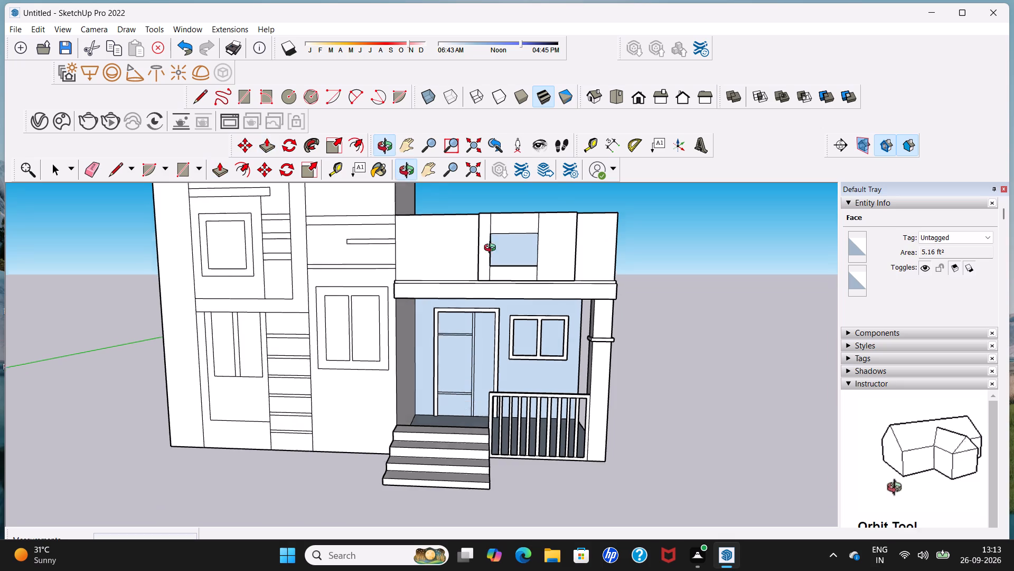
{"action": "middle_click_drag", "start_coordinate": [492, 249], "coordinate": [208, 297]}
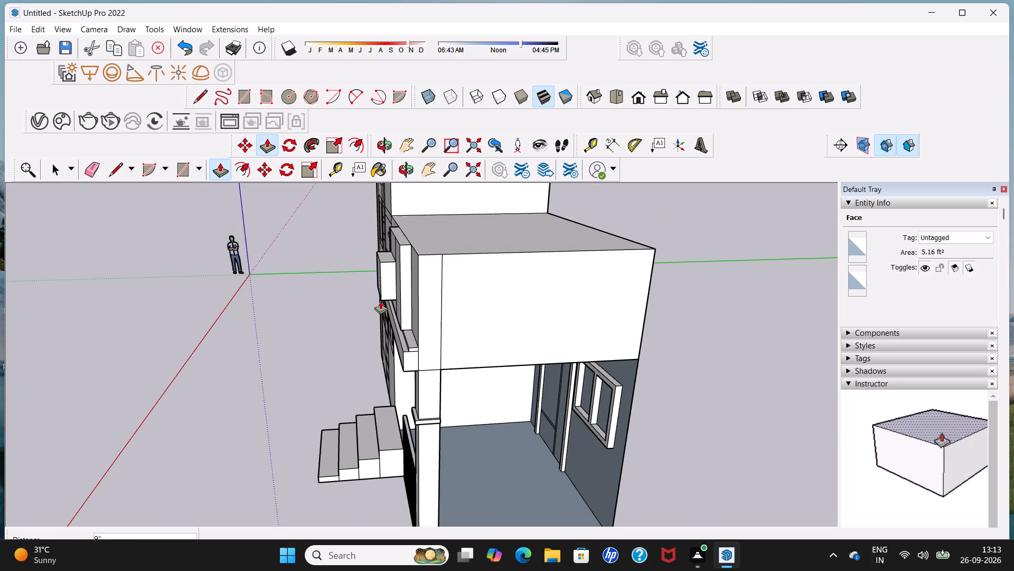
{"action": "middle_click_drag", "start_coordinate": [392, 300], "coordinate": [469, 300]}
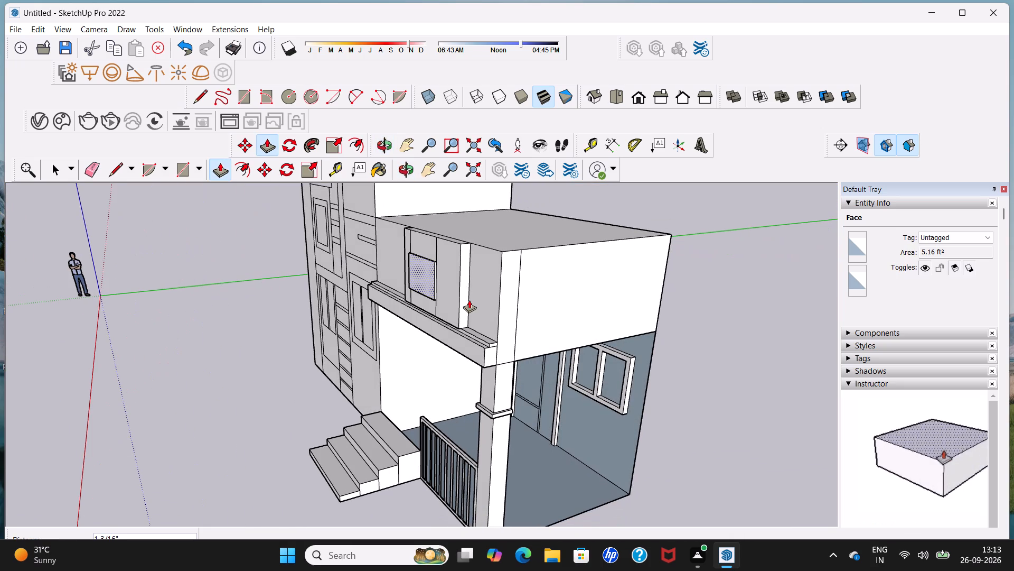
{"action": "middle_click_drag", "start_coordinate": [438, 279], "coordinate": [438, 279]}
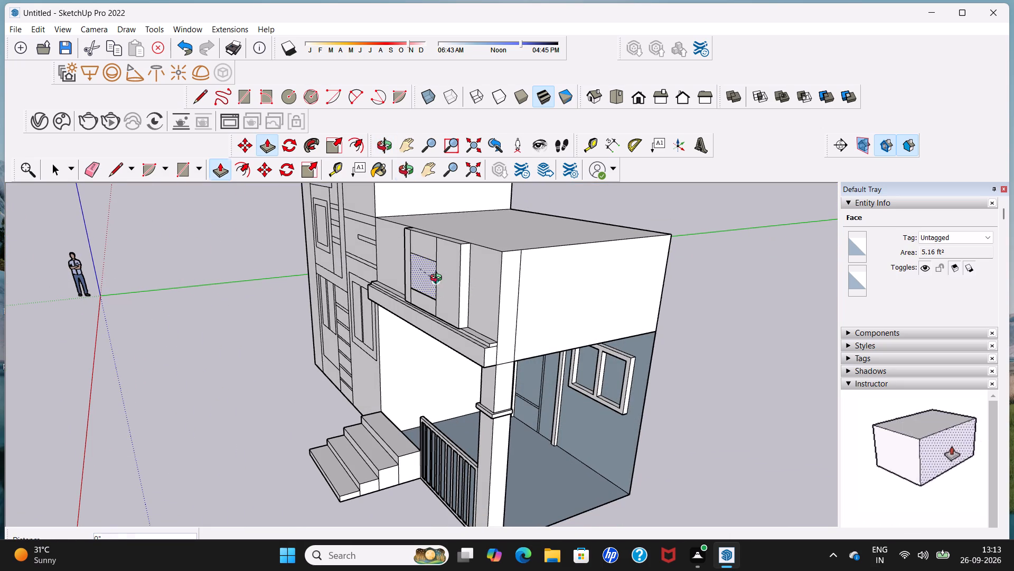
{"action": "middle_click_drag", "start_coordinate": [438, 279], "coordinate": [461, 273]}
{"action": "scroll", "coordinate": [446, 269], "scroll_direction": "up", "scroll_amount": 8}
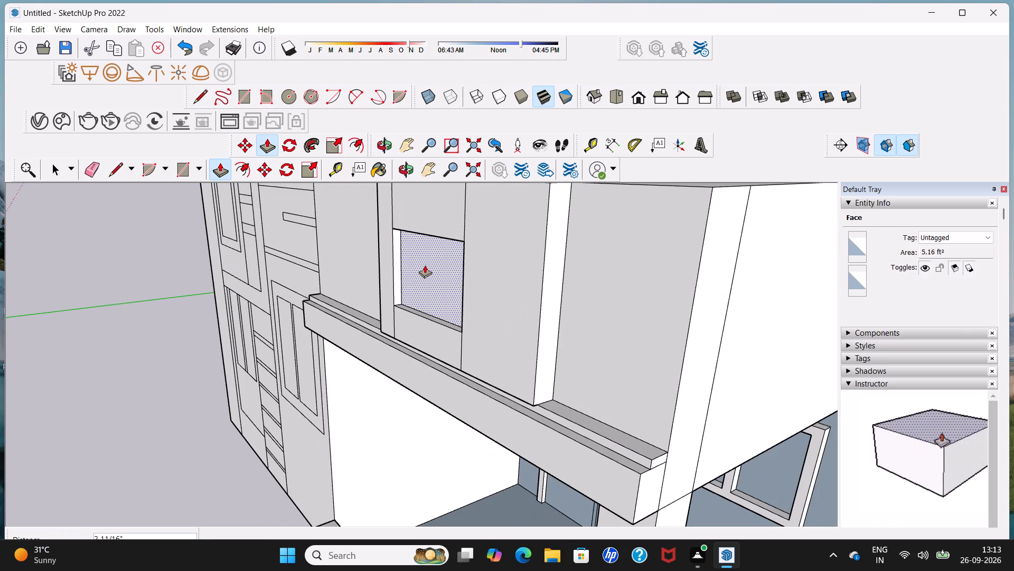
{"action": "left_click", "coordinate": [422, 267]}
{"action": "scroll", "coordinate": [422, 264], "scroll_direction": "down", "scroll_amount": 10}
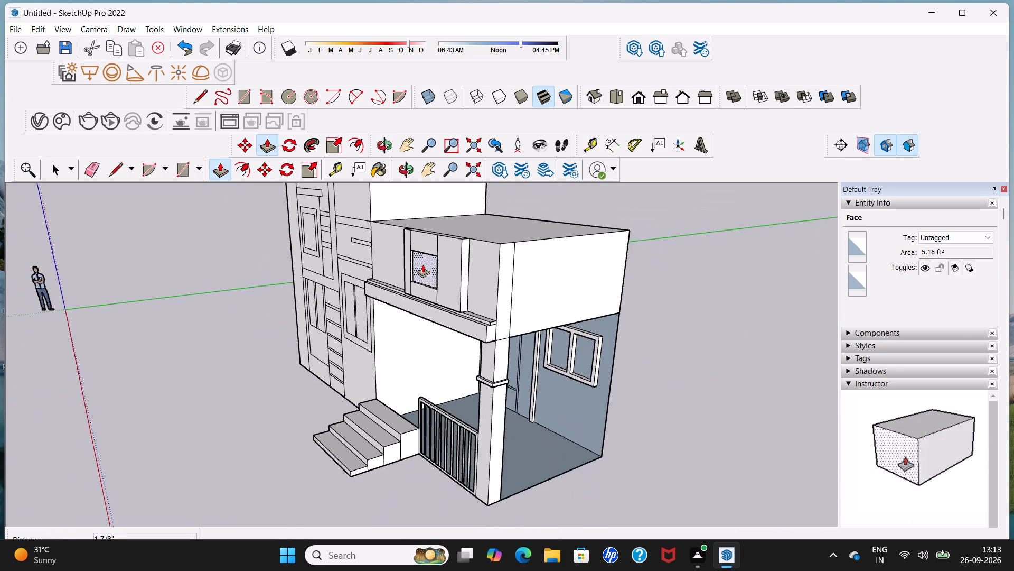
{"action": "middle_click_drag", "start_coordinate": [422, 264], "coordinate": [551, 259]}
{"action": "scroll", "coordinate": [478, 262], "scroll_direction": "up", "scroll_amount": 4}
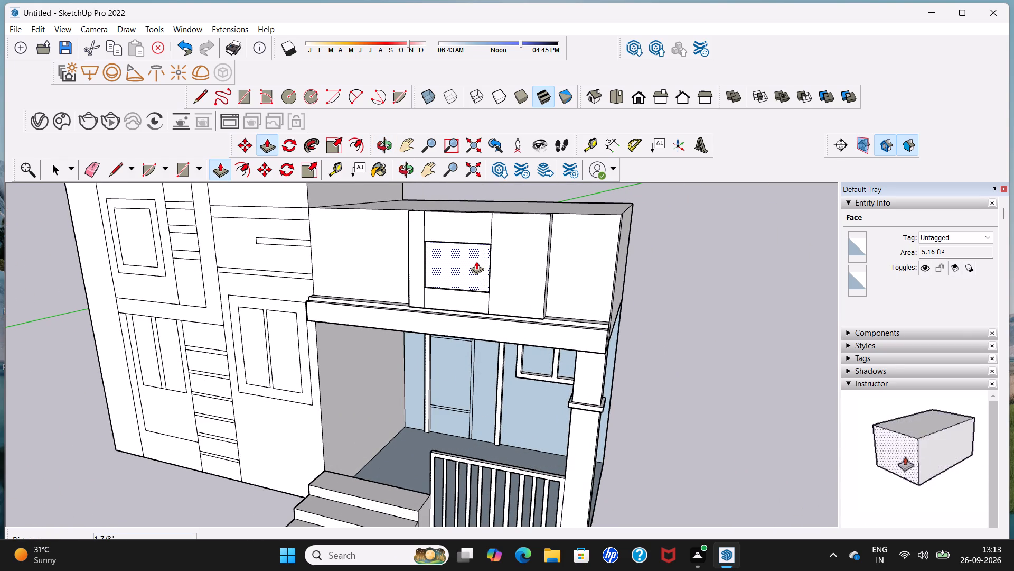
{"action": "key", "text": "space"}
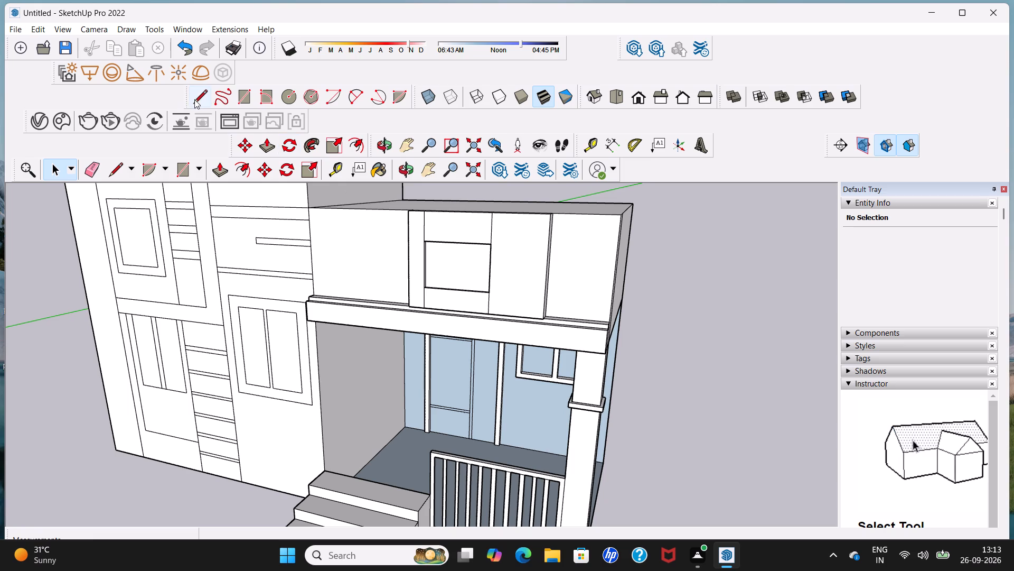
Draw two closely spaced full-height vertical lines about 3' 10 3/4" long on the raised roof panel, between the recess and the edge farthest from the tall block.
{"action": "left_click", "coordinate": [199, 99]}
{"action": "middle_click_drag", "start_coordinate": [511, 271], "coordinate": [542, 261]}
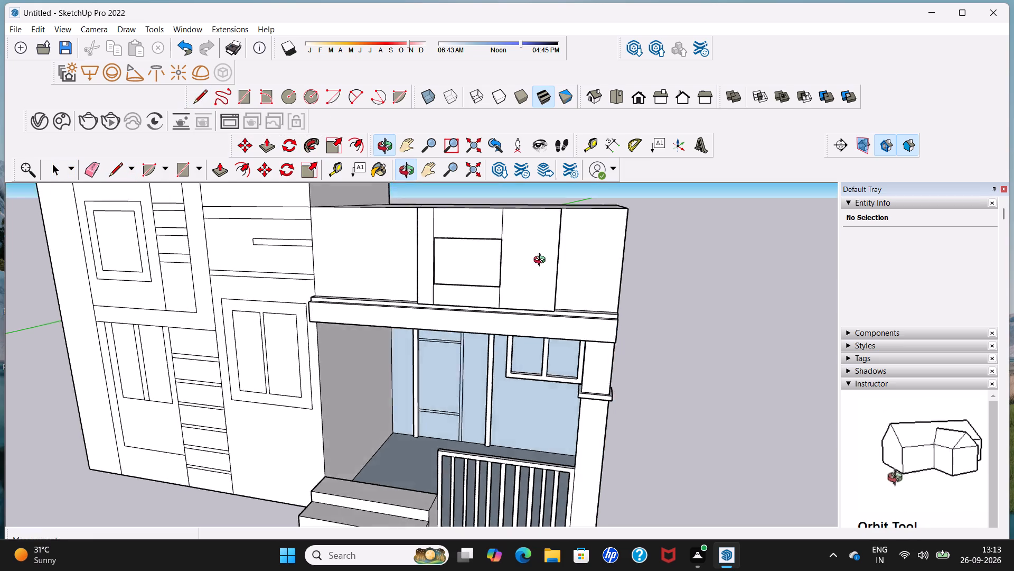
{"action": "middle_click_drag", "start_coordinate": [542, 261], "coordinate": [581, 252]}
{"action": "scroll", "coordinate": [554, 254], "scroll_direction": "up", "scroll_amount": 3}
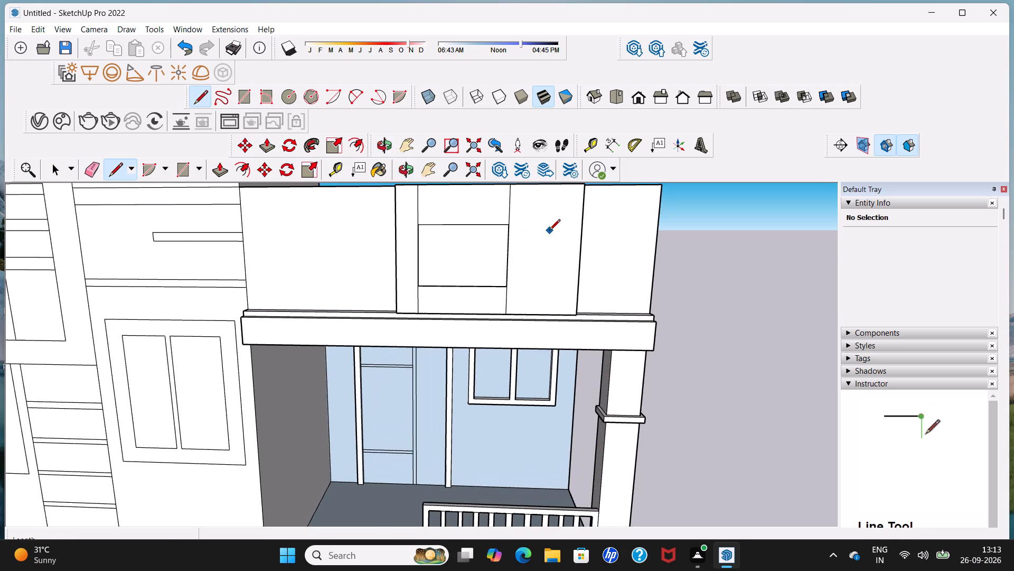
{"action": "scroll", "coordinate": [549, 229], "scroll_direction": "down", "scroll_amount": 5}
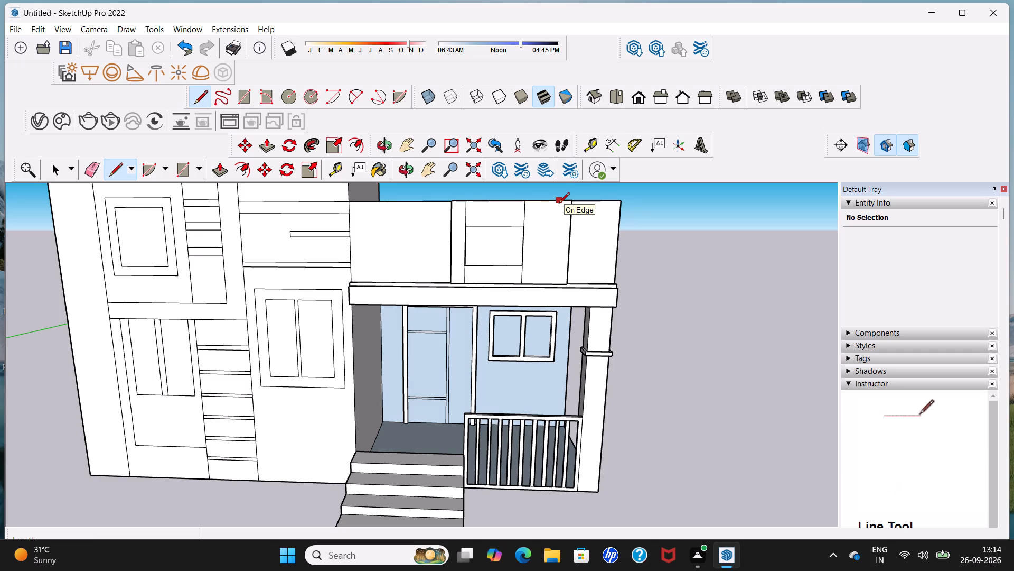
{"action": "left_click", "coordinate": [559, 204]}
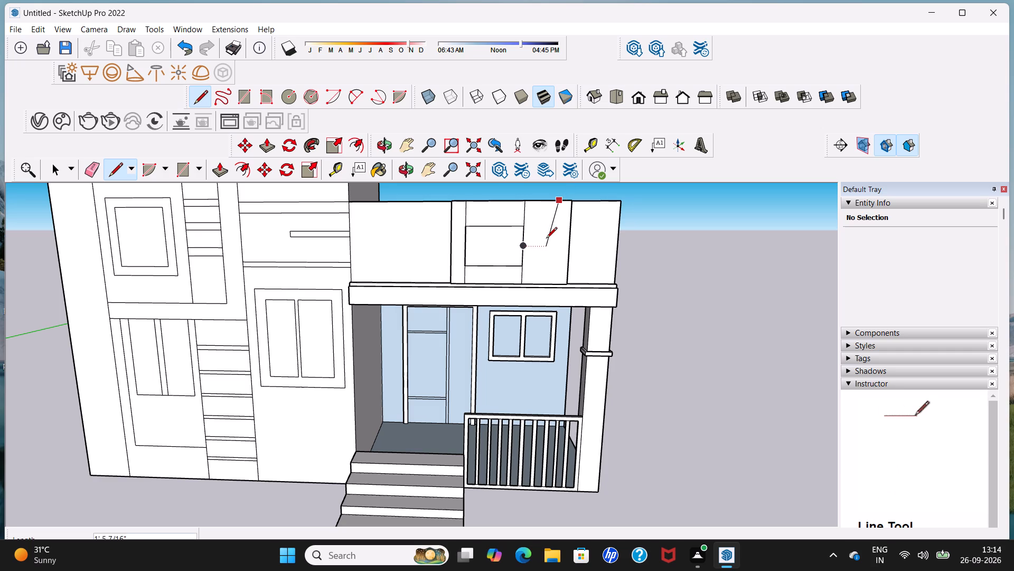
{"action": "left_click", "coordinate": [557, 281]}
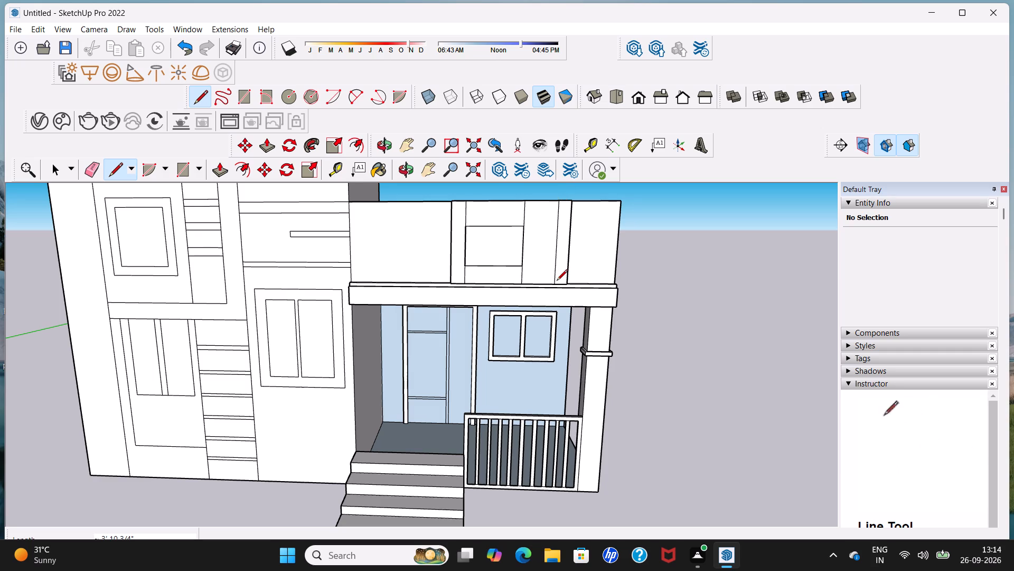
{"action": "scroll", "coordinate": [552, 211], "scroll_direction": "up", "scroll_amount": 2}
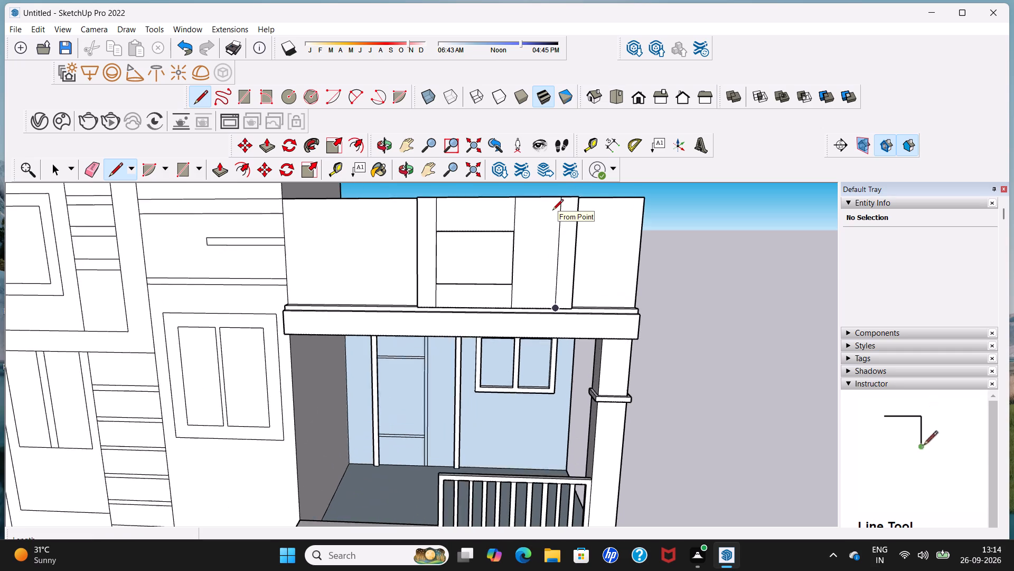
{"action": "scroll", "coordinate": [552, 211], "scroll_direction": "up", "scroll_amount": 2}
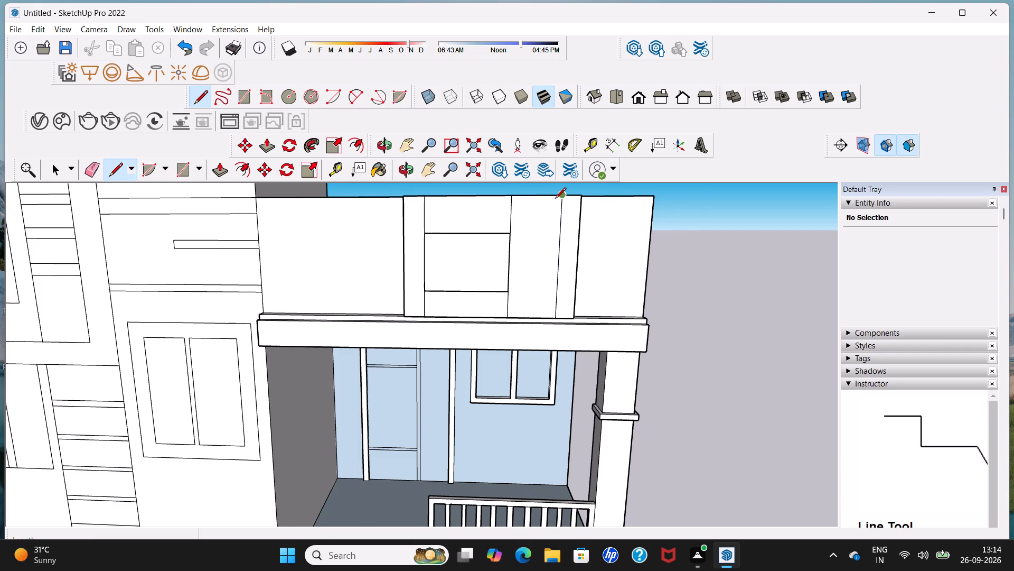
{"action": "scroll", "coordinate": [555, 199], "scroll_direction": "up", "scroll_amount": 4}
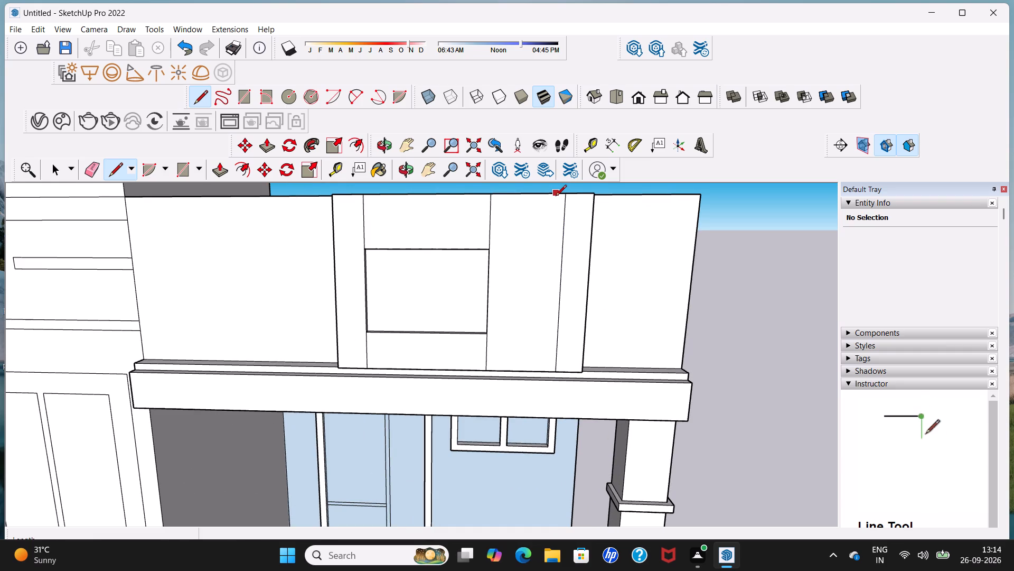
{"action": "left_click", "coordinate": [556, 197]}
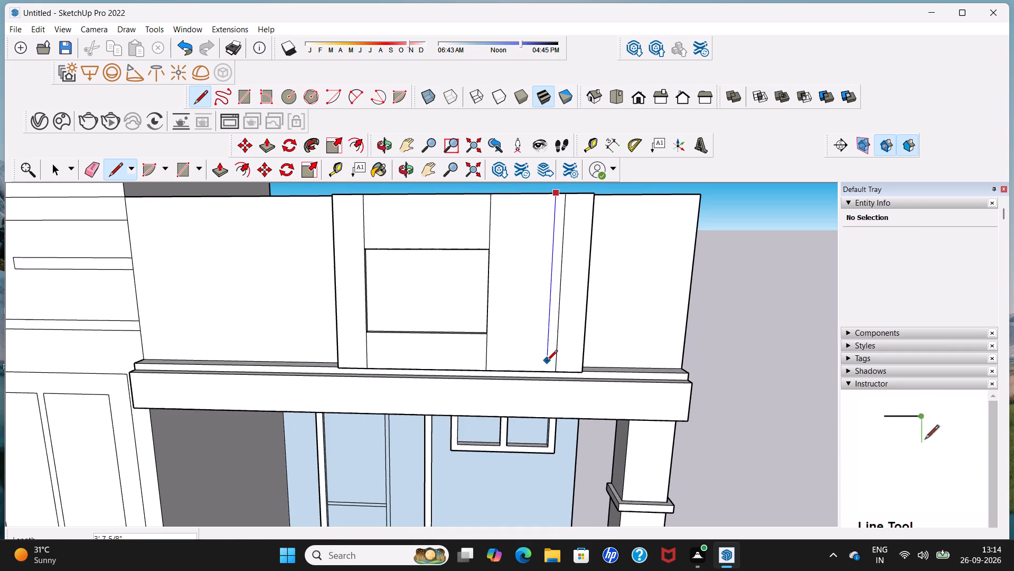
{"action": "left_click", "coordinate": [547, 369]}
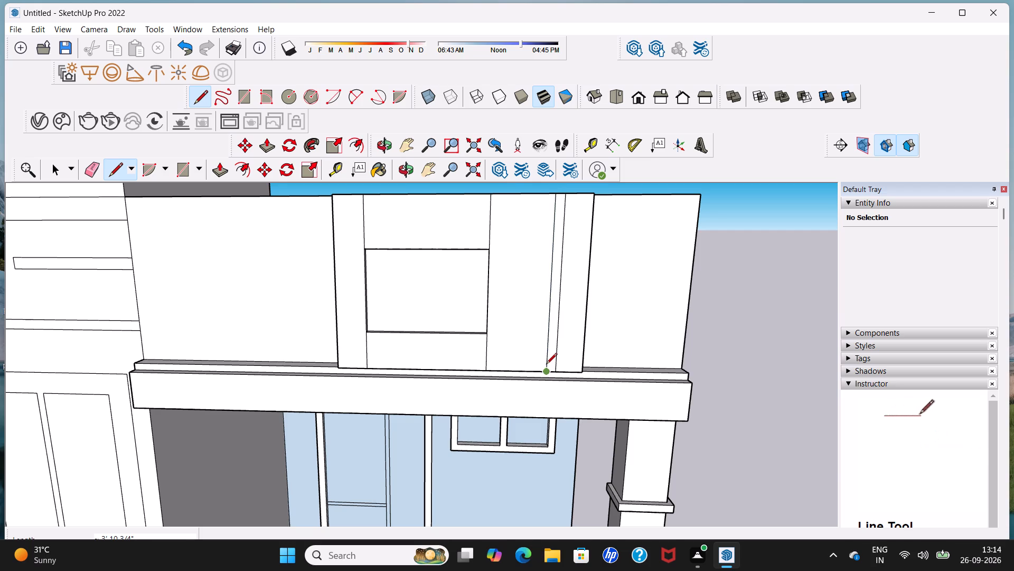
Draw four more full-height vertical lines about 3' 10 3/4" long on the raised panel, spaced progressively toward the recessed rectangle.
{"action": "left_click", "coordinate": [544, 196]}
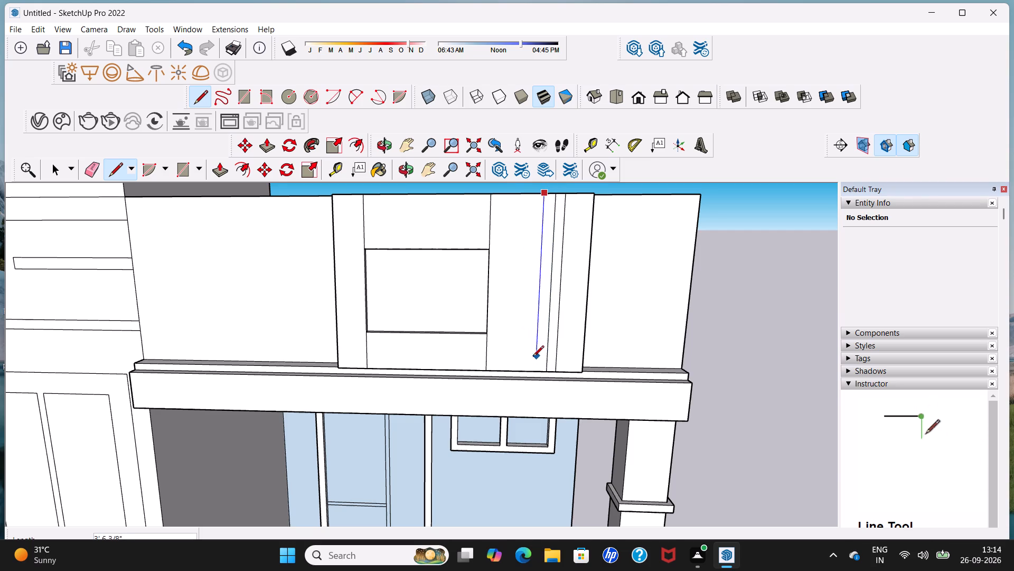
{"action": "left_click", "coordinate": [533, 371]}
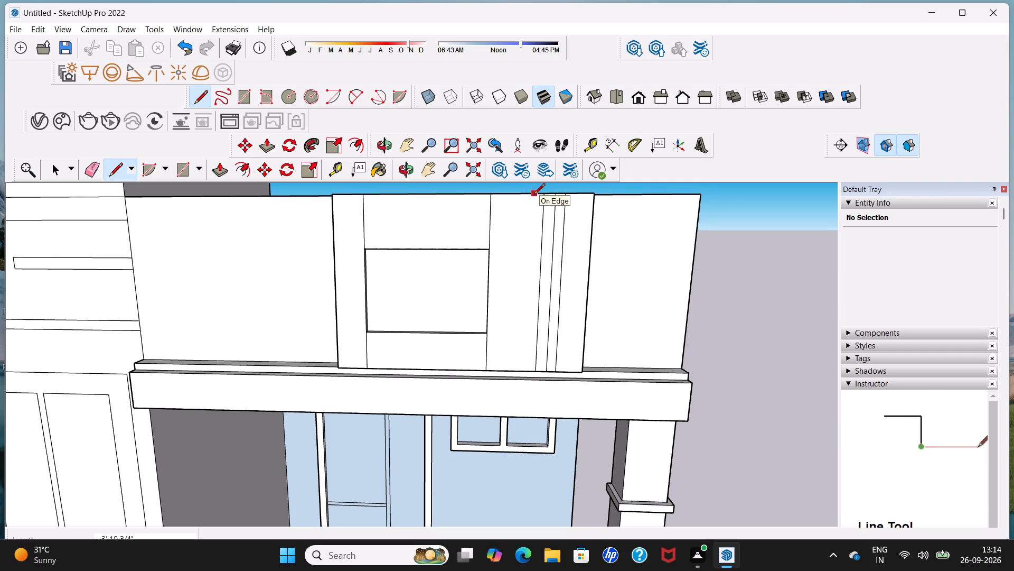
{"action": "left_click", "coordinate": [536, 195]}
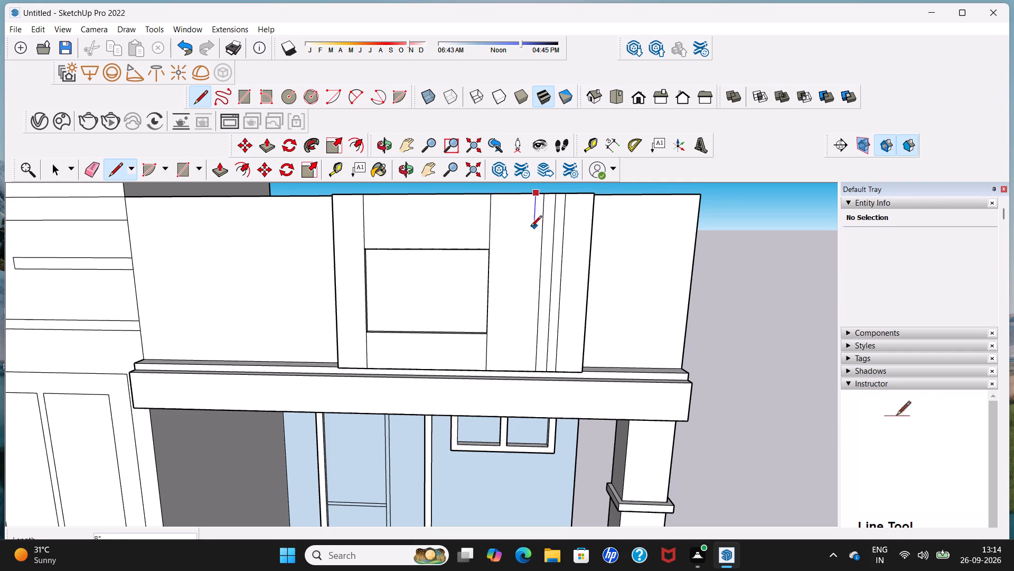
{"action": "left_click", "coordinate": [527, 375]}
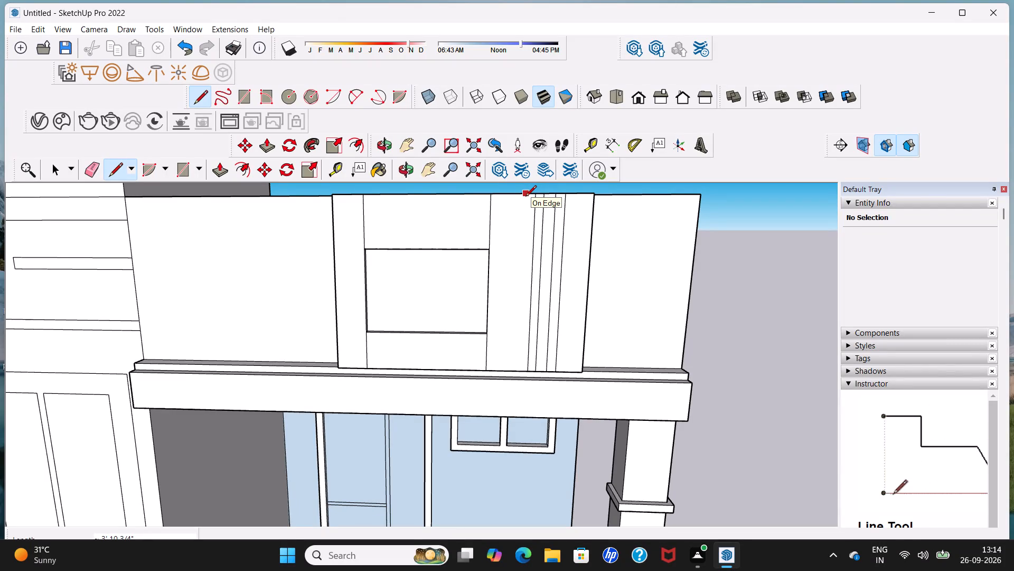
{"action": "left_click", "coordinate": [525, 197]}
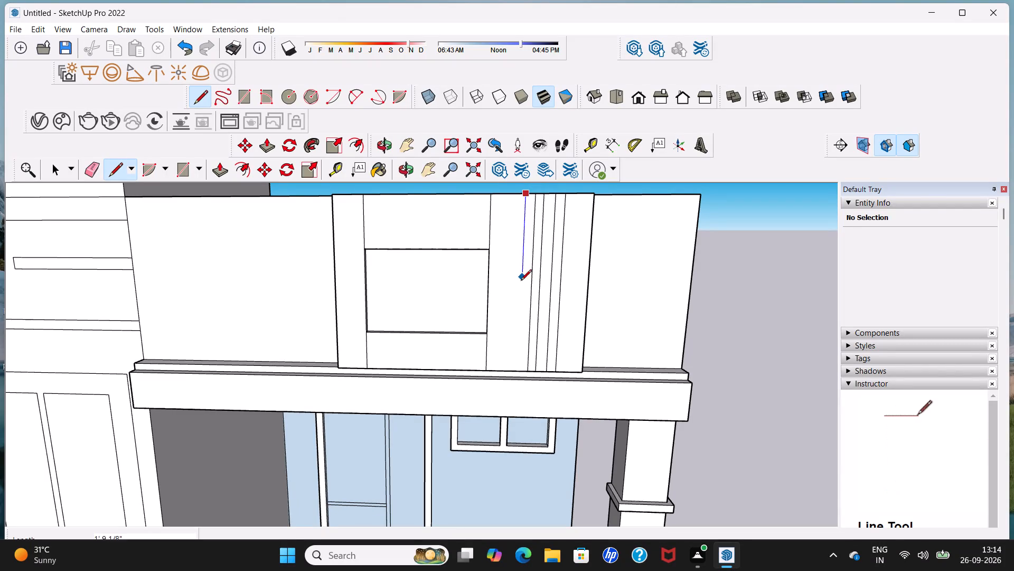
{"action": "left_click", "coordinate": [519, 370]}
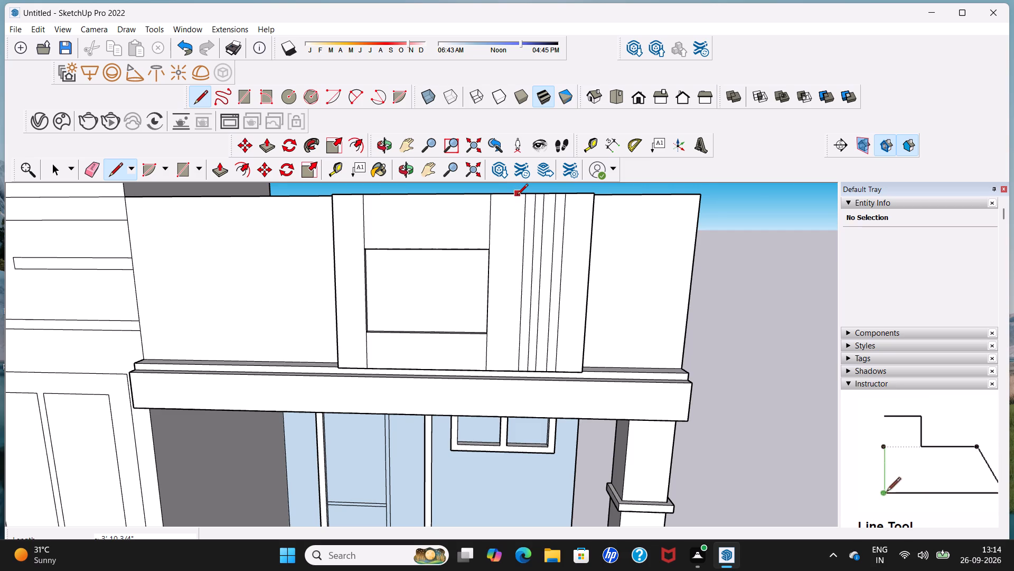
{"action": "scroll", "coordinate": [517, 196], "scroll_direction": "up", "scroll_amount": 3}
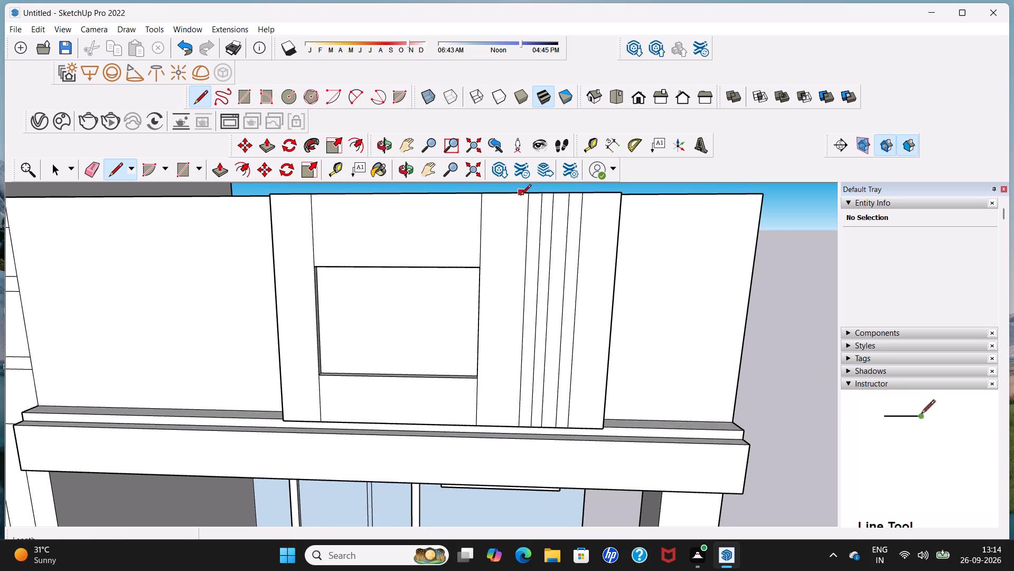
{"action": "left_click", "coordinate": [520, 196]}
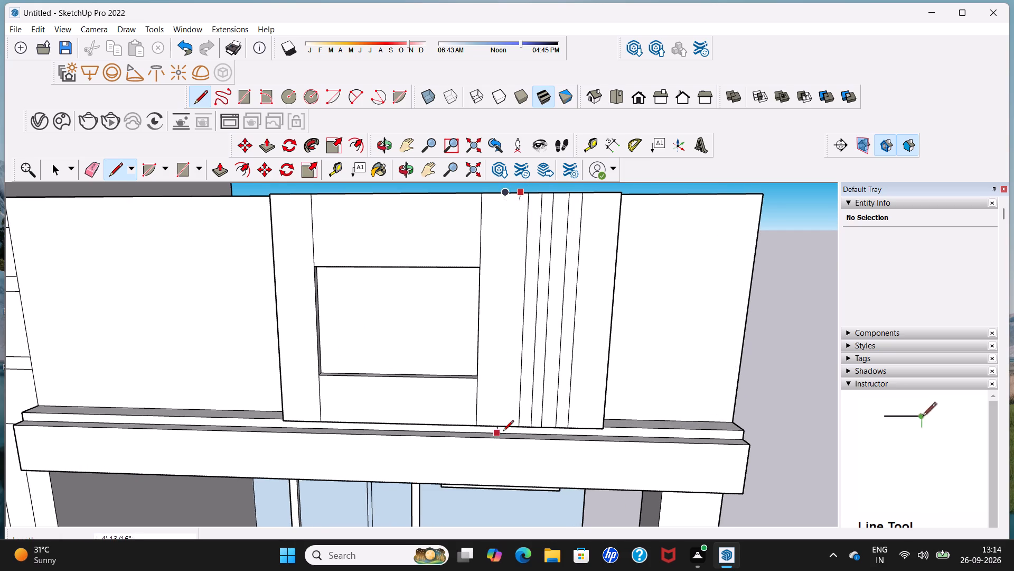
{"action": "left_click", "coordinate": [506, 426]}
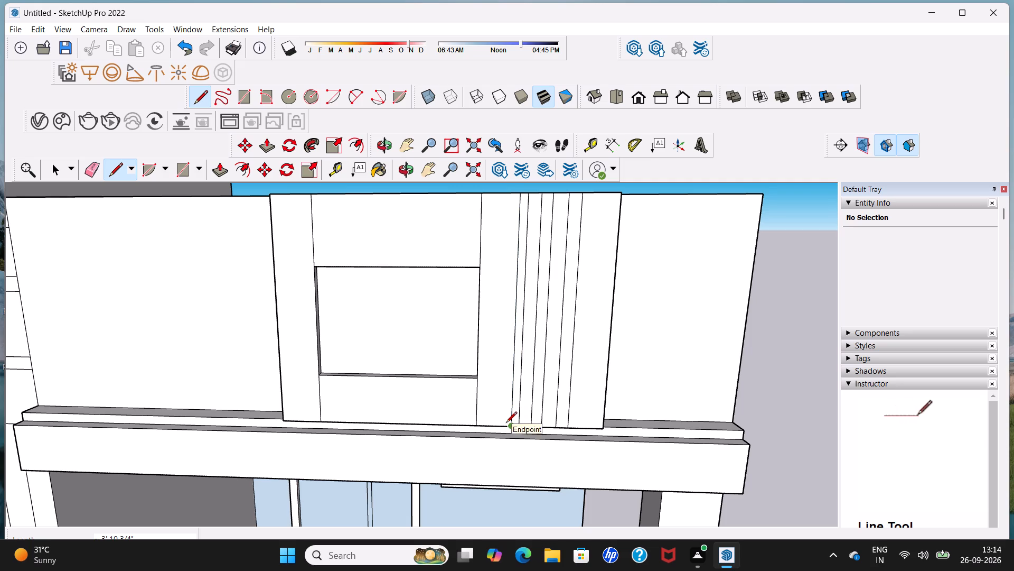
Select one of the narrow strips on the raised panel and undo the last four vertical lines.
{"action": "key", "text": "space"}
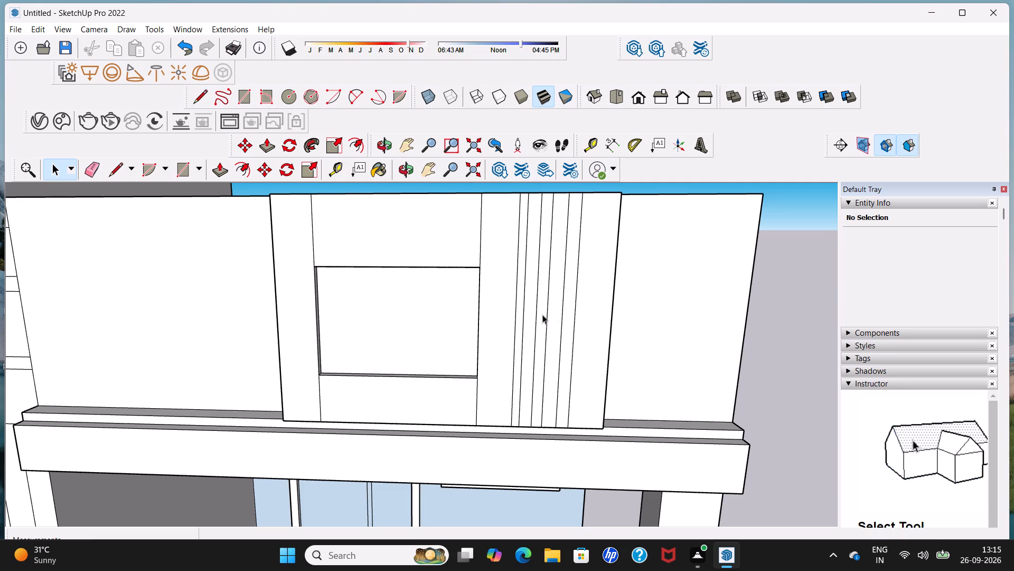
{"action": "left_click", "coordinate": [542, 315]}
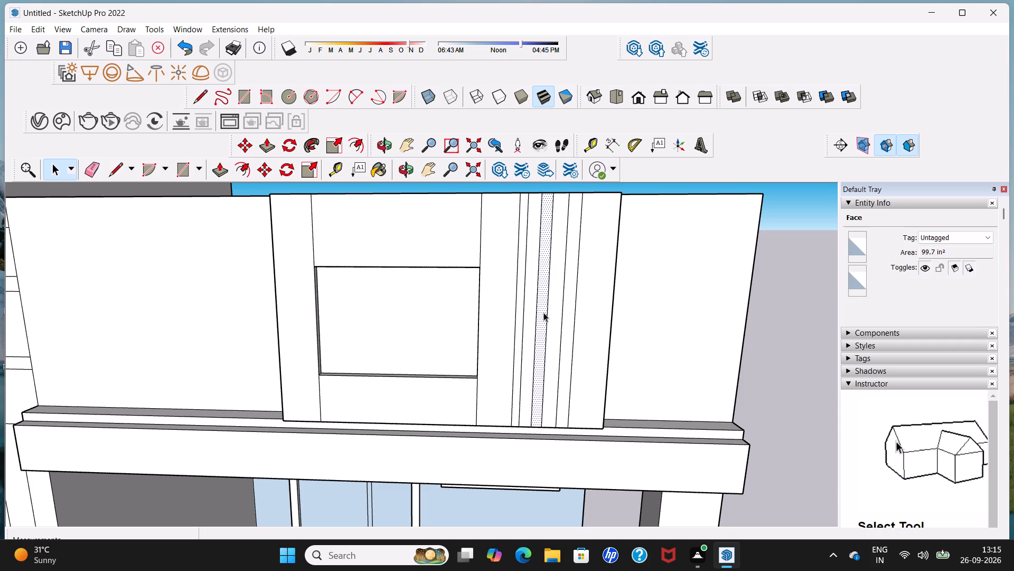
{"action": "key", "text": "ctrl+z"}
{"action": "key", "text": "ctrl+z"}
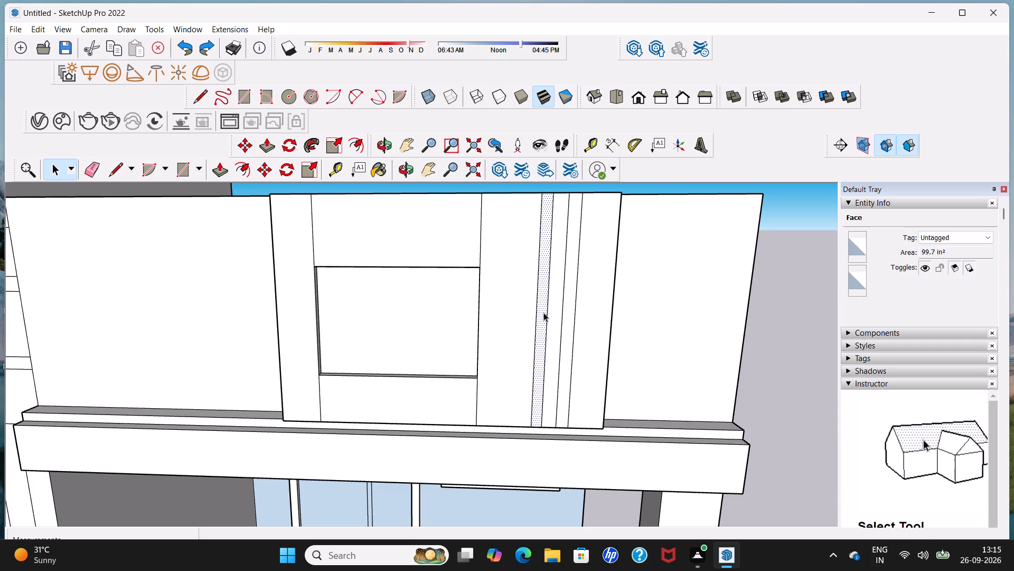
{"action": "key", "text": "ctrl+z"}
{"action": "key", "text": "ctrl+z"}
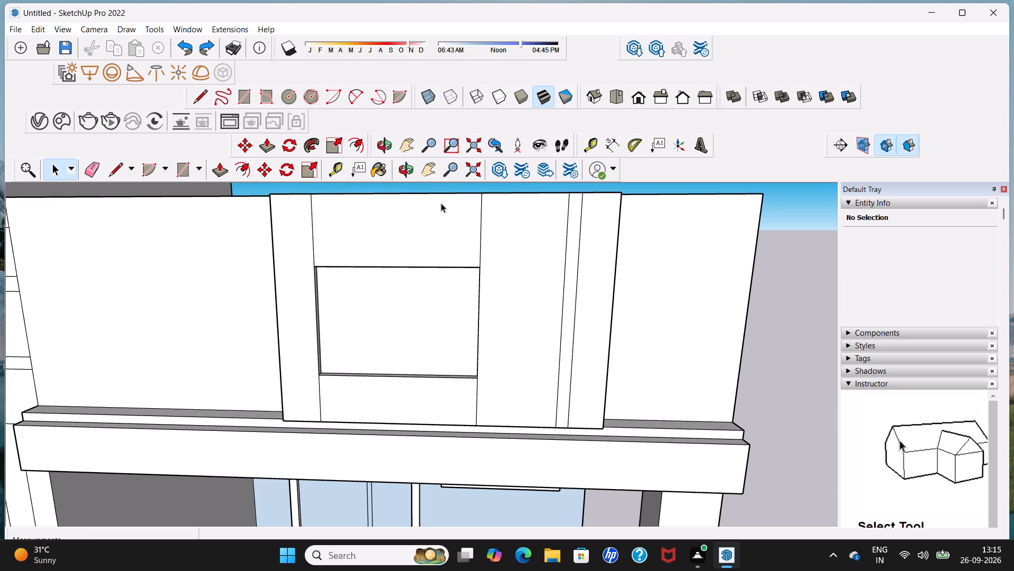
Draw two full-height vertical lines on the raised panel beside the remaining pair, on the side facing the recess, the first very close to the pair.
{"action": "left_click", "coordinate": [198, 98]}
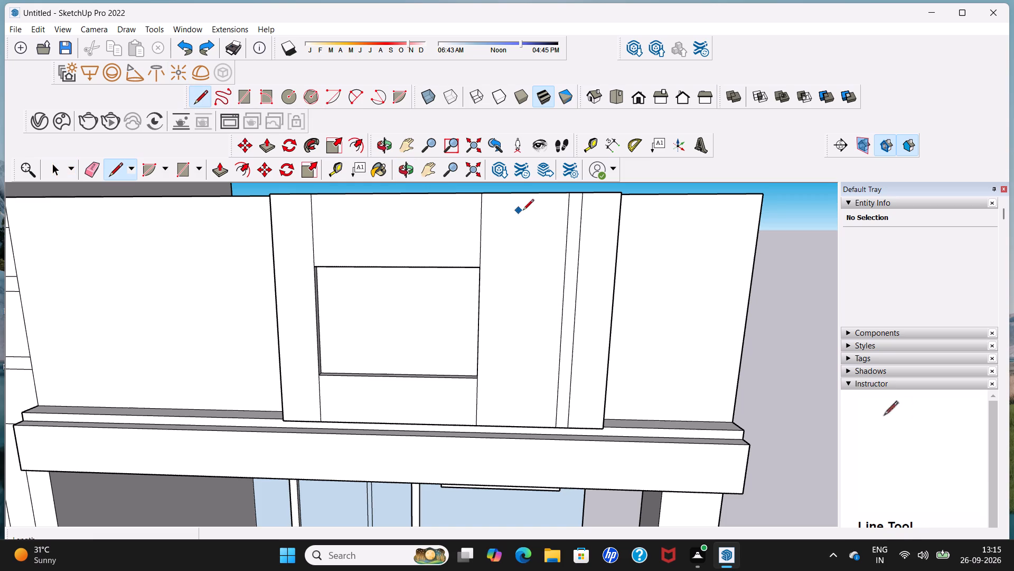
{"action": "scroll", "coordinate": [562, 195], "scroll_direction": "up", "scroll_amount": 3}
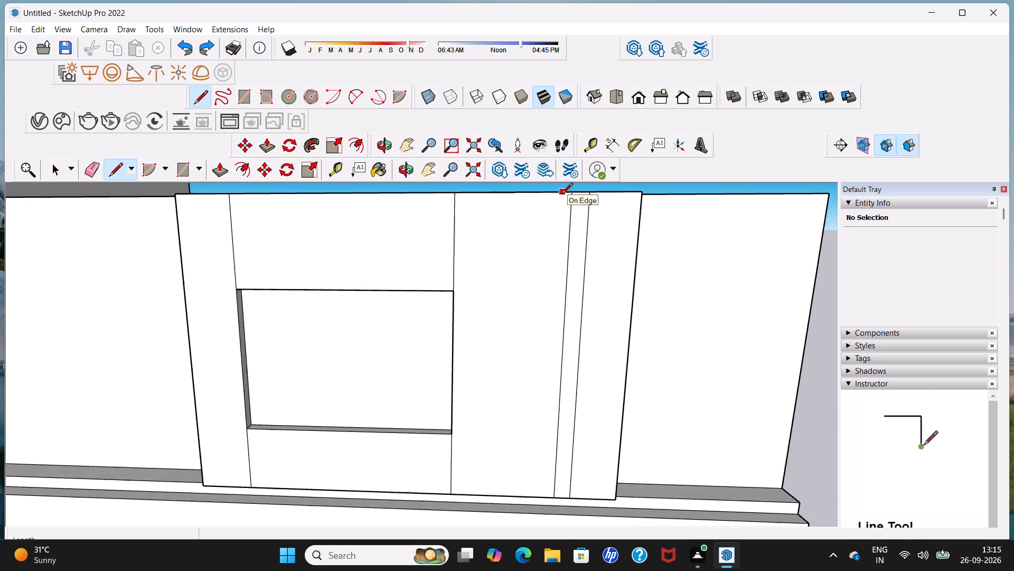
{"action": "scroll", "coordinate": [562, 195], "scroll_direction": "up", "scroll_amount": 1}
{"action": "left_click", "coordinate": [564, 195]}
{"action": "scroll", "coordinate": [559, 232], "scroll_direction": "down", "scroll_amount": 4}
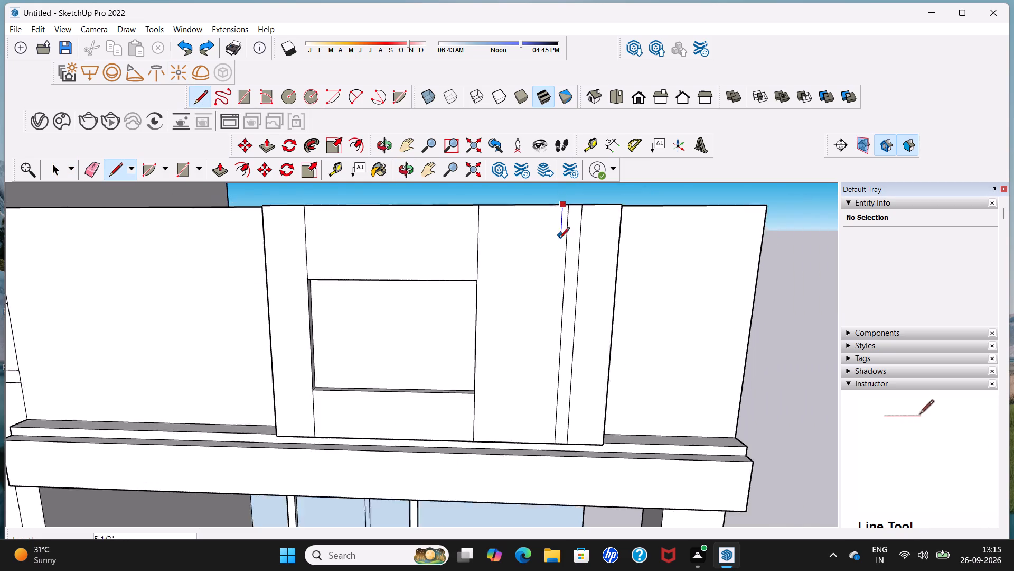
{"action": "scroll", "coordinate": [559, 239], "scroll_direction": "down", "scroll_amount": 2}
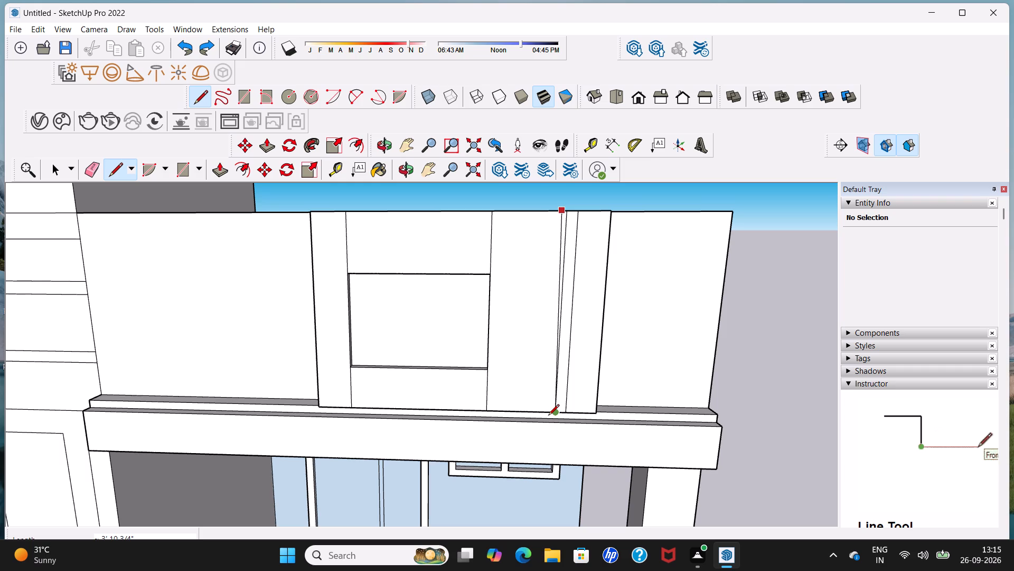
{"action": "scroll", "coordinate": [549, 416], "scroll_direction": "up", "scroll_amount": 4}
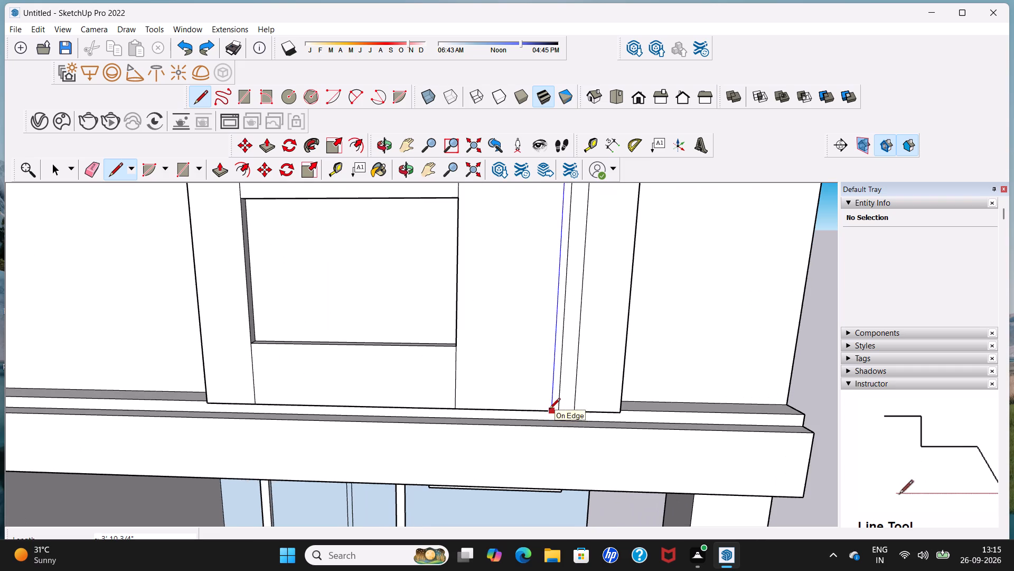
{"action": "left_click", "coordinate": [550, 410]}
{"action": "scroll", "coordinate": [524, 379], "scroll_direction": "down", "scroll_amount": 9}
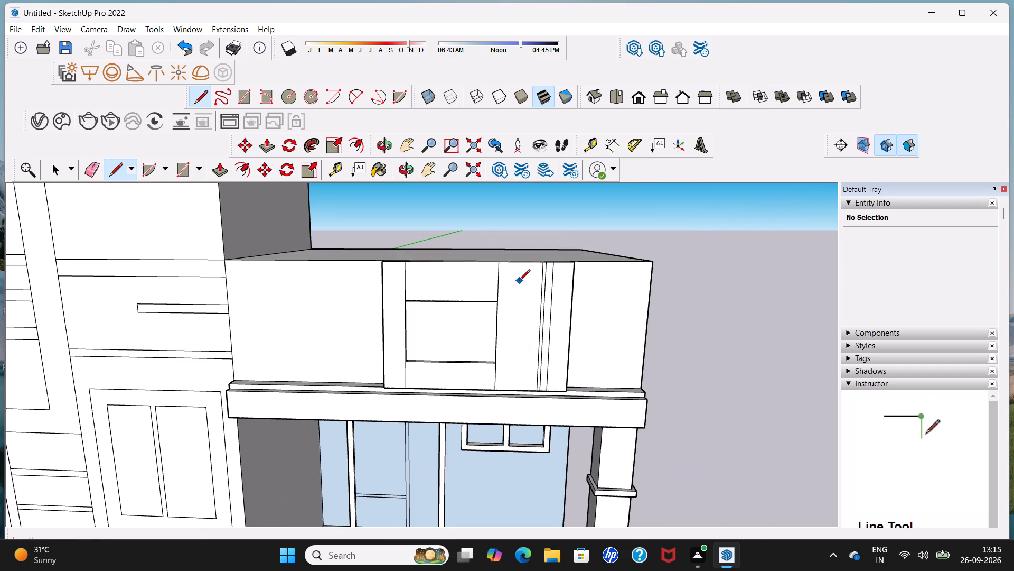
{"action": "scroll", "coordinate": [529, 267], "scroll_direction": "up", "scroll_amount": 7}
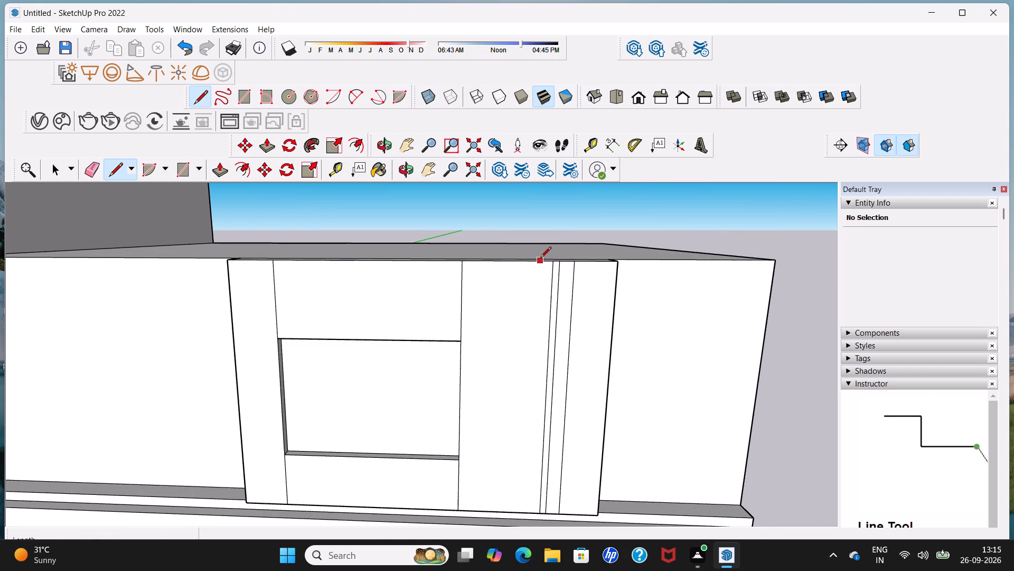
{"action": "left_click", "coordinate": [539, 261]}
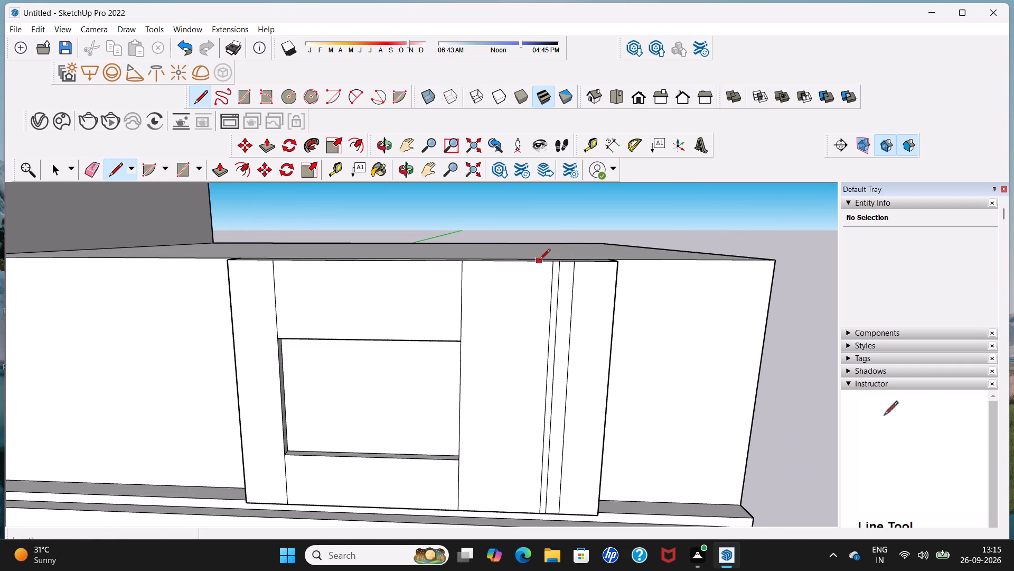
{"action": "left_click", "coordinate": [521, 515]}
Draw two more full-height vertical lines about 3' 10 3/4" long beside the existing strip lines, stepping toward the recessed rectangle.
{"action": "scroll", "coordinate": [520, 317], "scroll_direction": "up", "scroll_amount": 4}
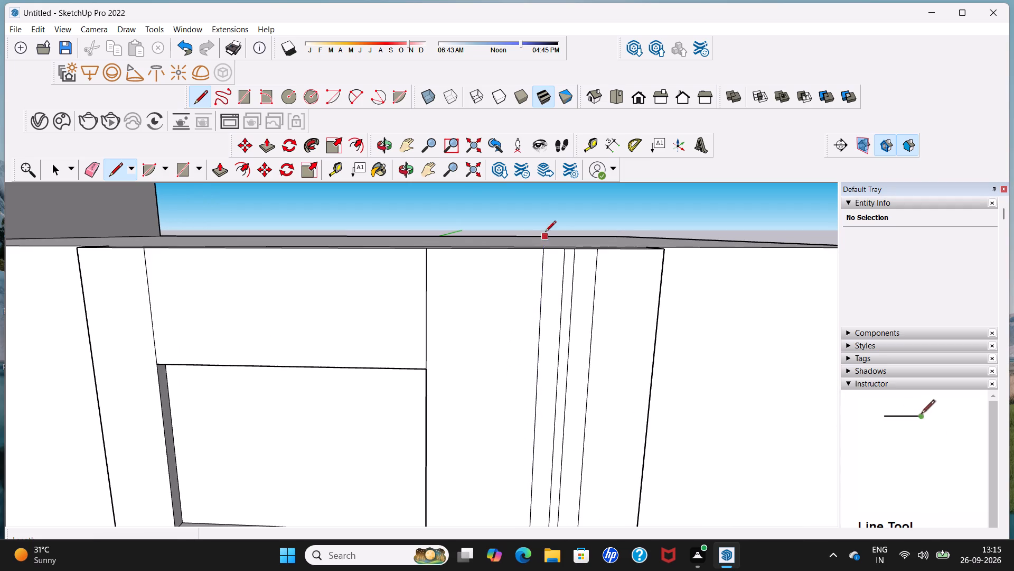
{"action": "scroll", "coordinate": [537, 250], "scroll_direction": "up", "scroll_amount": 4}
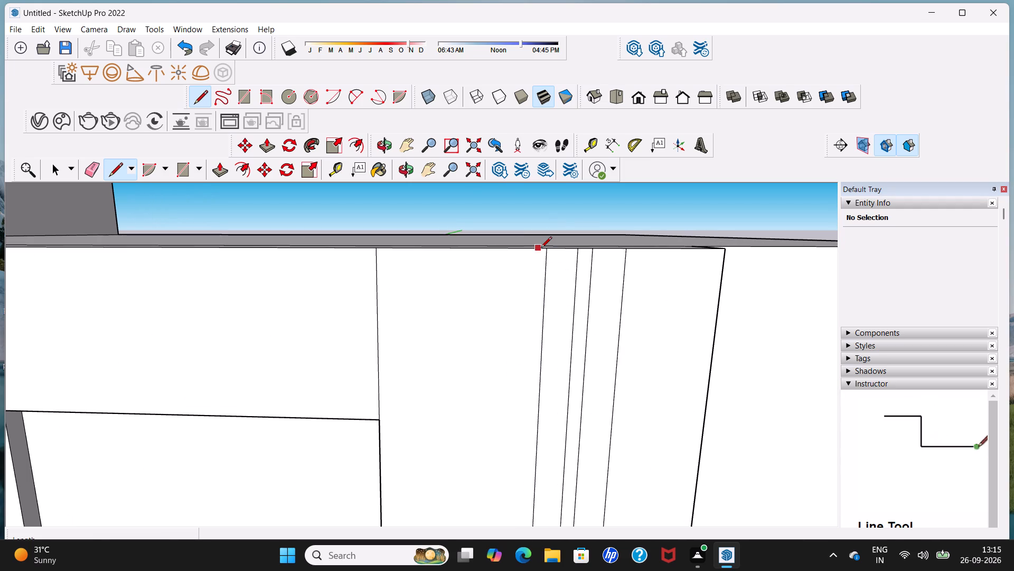
{"action": "scroll", "coordinate": [539, 251], "scroll_direction": "up", "scroll_amount": 5}
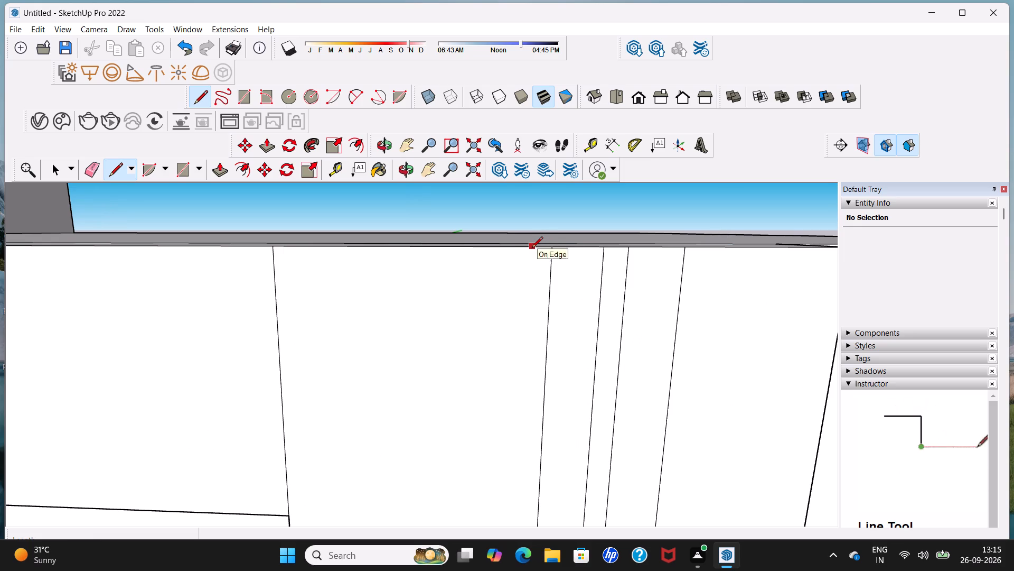
{"action": "left_click", "coordinate": [532, 248]}
{"action": "scroll", "coordinate": [527, 324], "scroll_direction": "down", "scroll_amount": 10}
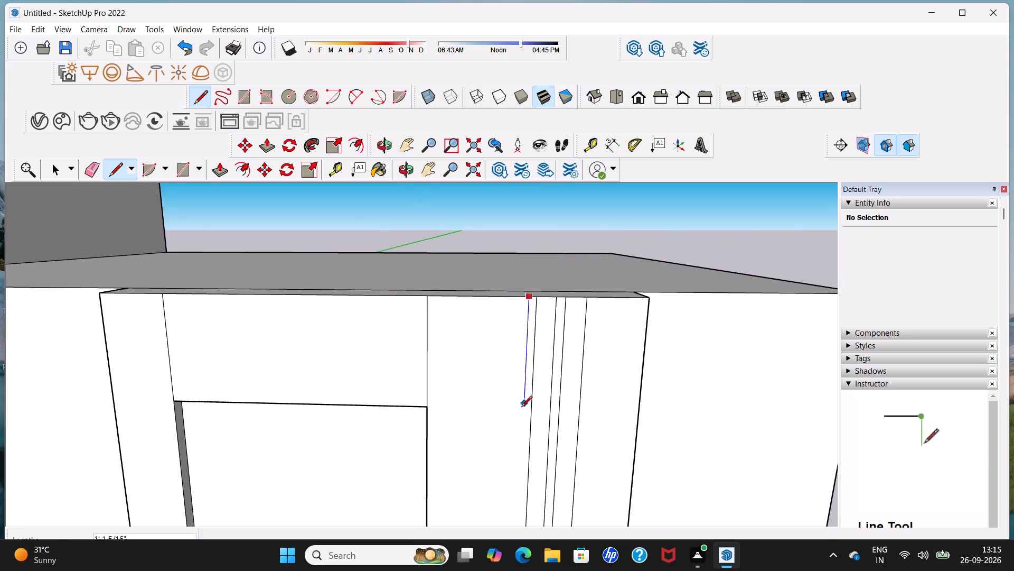
{"action": "scroll", "coordinate": [521, 415], "scroll_direction": "down", "scroll_amount": 13}
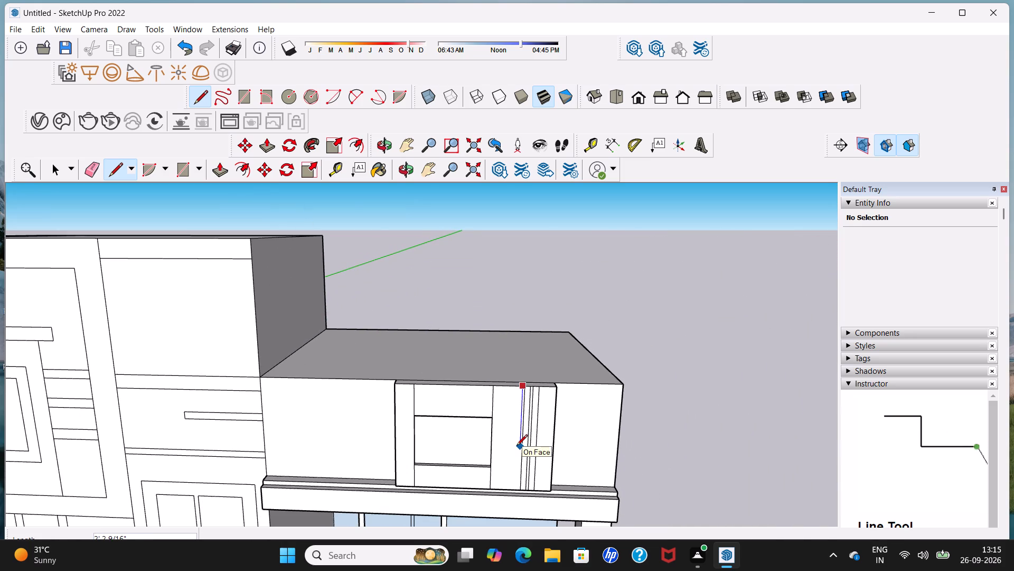
{"action": "middle_click_drag", "start_coordinate": [518, 446], "coordinate": [522, 279], "text": "shift"}
{"action": "scroll", "coordinate": [525, 335], "scroll_direction": "up", "scroll_amount": 6}
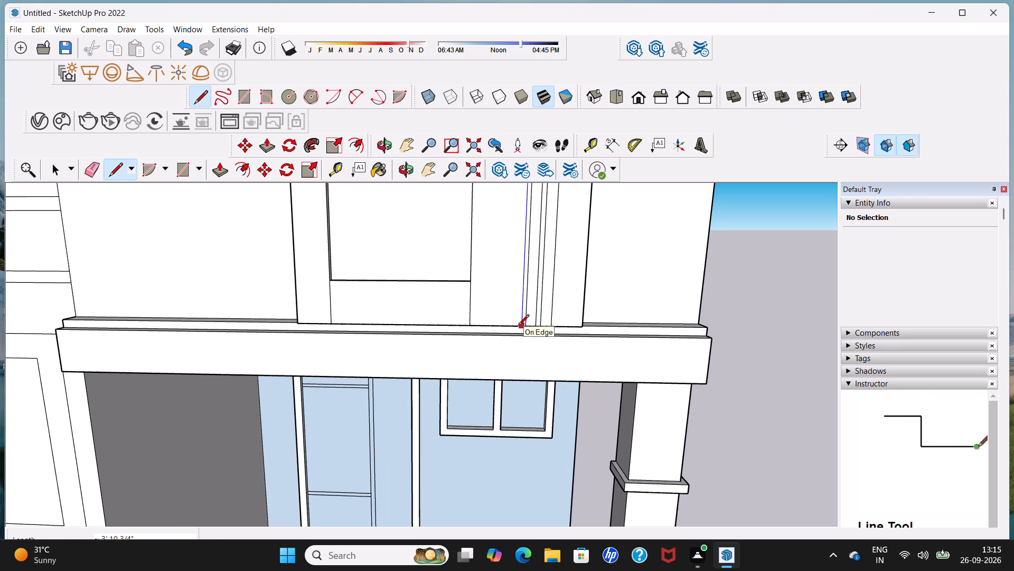
{"action": "left_click", "coordinate": [518, 326]}
{"action": "scroll", "coordinate": [521, 323], "scroll_direction": "down", "scroll_amount": 8}
{"action": "scroll", "coordinate": [516, 275], "scroll_direction": "up", "scroll_amount": 4}
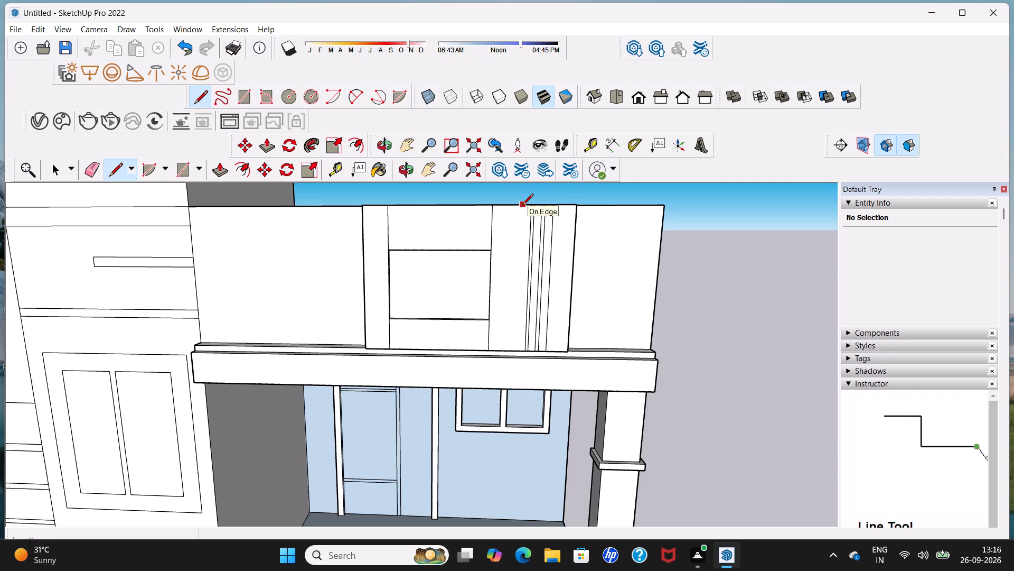
{"action": "left_click", "coordinate": [524, 206]}
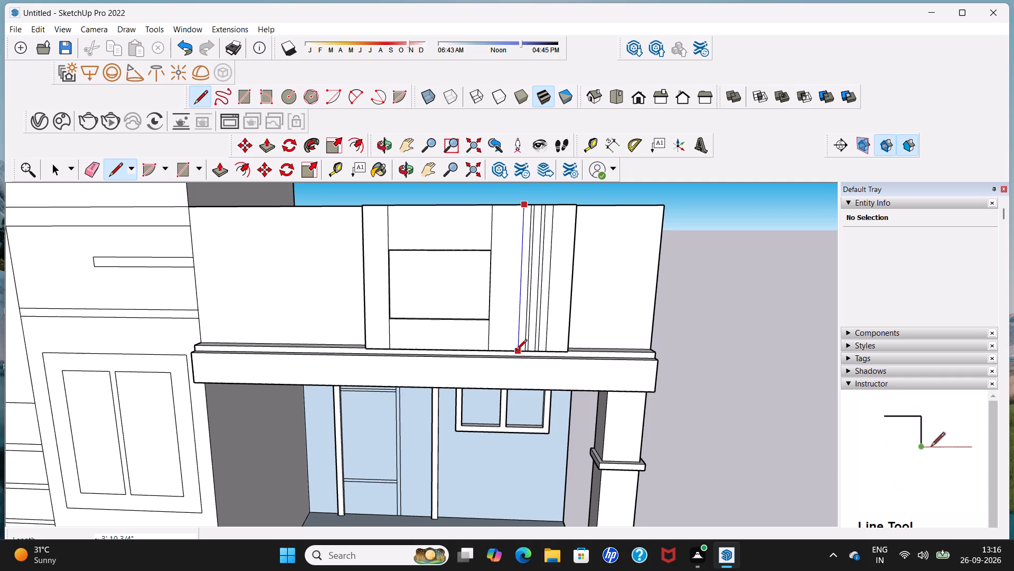
{"action": "left_click", "coordinate": [516, 351]}
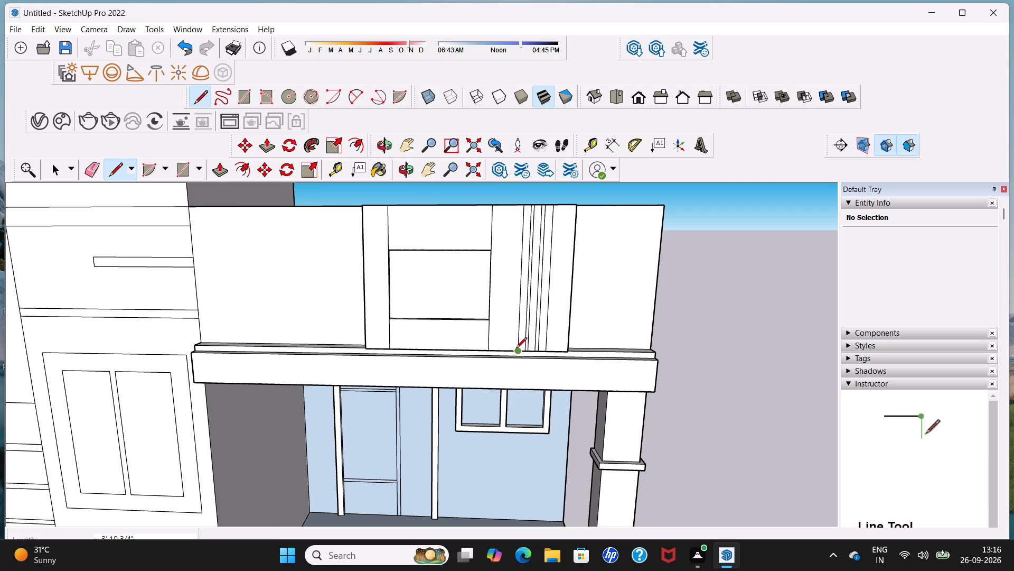
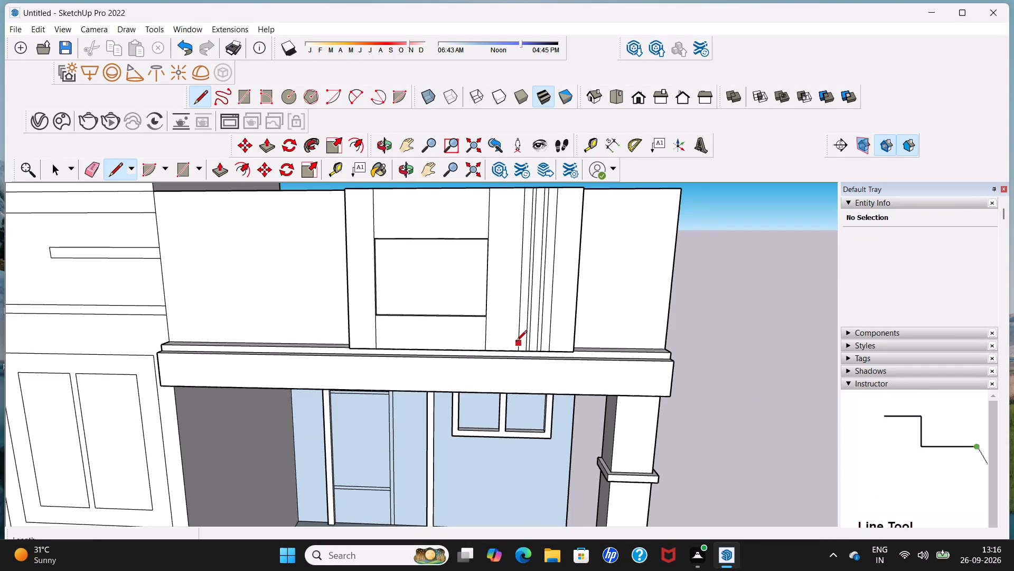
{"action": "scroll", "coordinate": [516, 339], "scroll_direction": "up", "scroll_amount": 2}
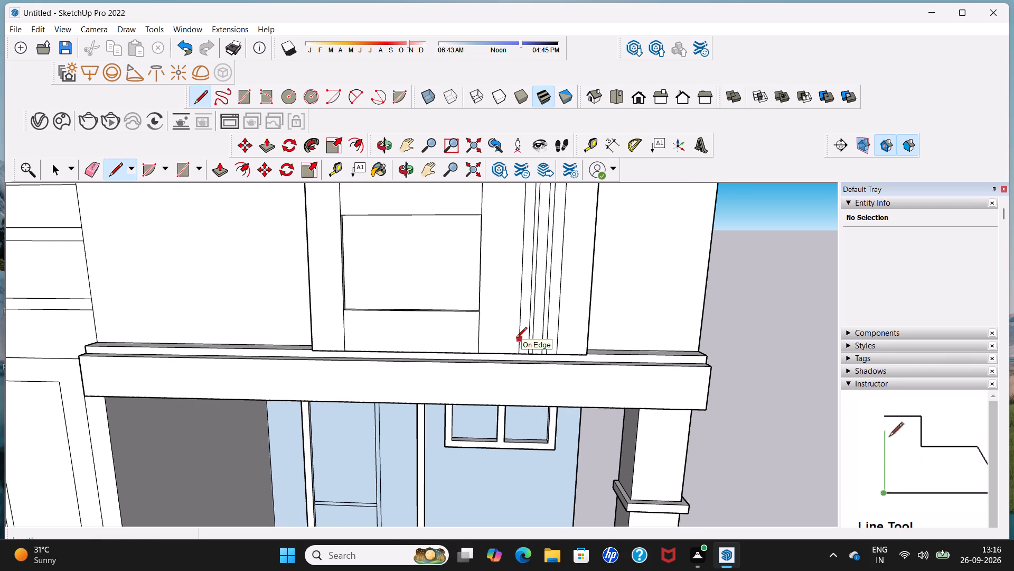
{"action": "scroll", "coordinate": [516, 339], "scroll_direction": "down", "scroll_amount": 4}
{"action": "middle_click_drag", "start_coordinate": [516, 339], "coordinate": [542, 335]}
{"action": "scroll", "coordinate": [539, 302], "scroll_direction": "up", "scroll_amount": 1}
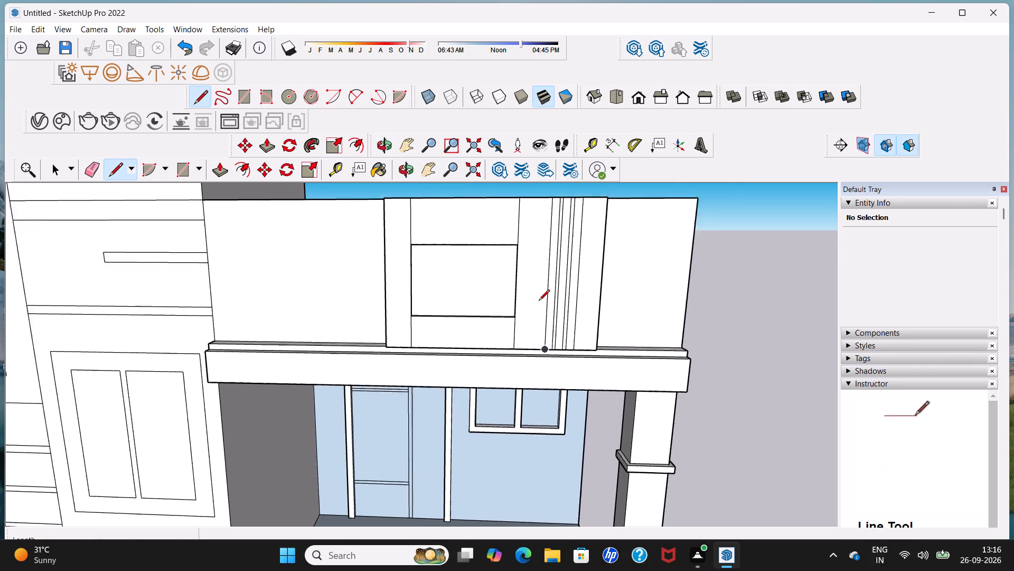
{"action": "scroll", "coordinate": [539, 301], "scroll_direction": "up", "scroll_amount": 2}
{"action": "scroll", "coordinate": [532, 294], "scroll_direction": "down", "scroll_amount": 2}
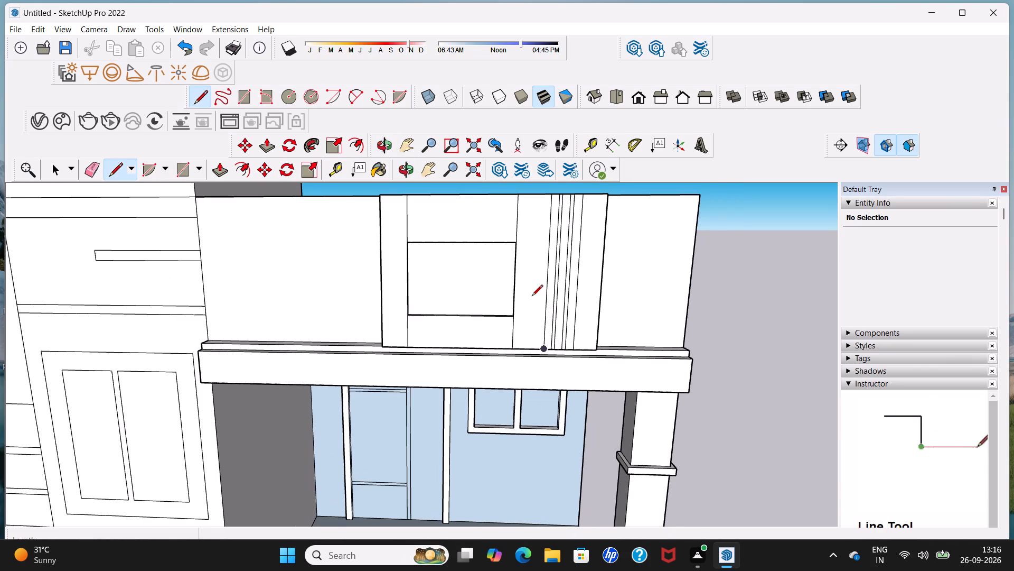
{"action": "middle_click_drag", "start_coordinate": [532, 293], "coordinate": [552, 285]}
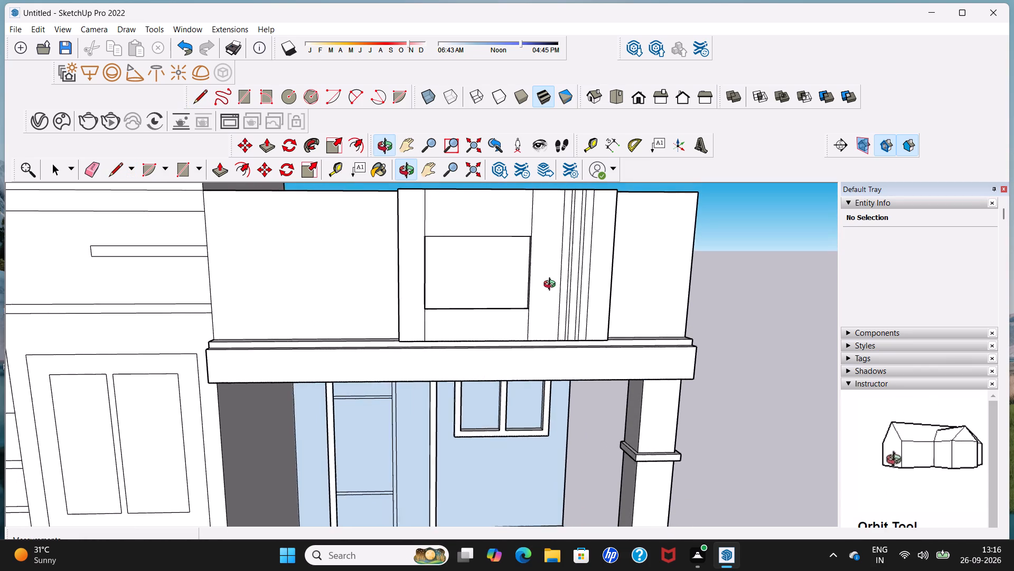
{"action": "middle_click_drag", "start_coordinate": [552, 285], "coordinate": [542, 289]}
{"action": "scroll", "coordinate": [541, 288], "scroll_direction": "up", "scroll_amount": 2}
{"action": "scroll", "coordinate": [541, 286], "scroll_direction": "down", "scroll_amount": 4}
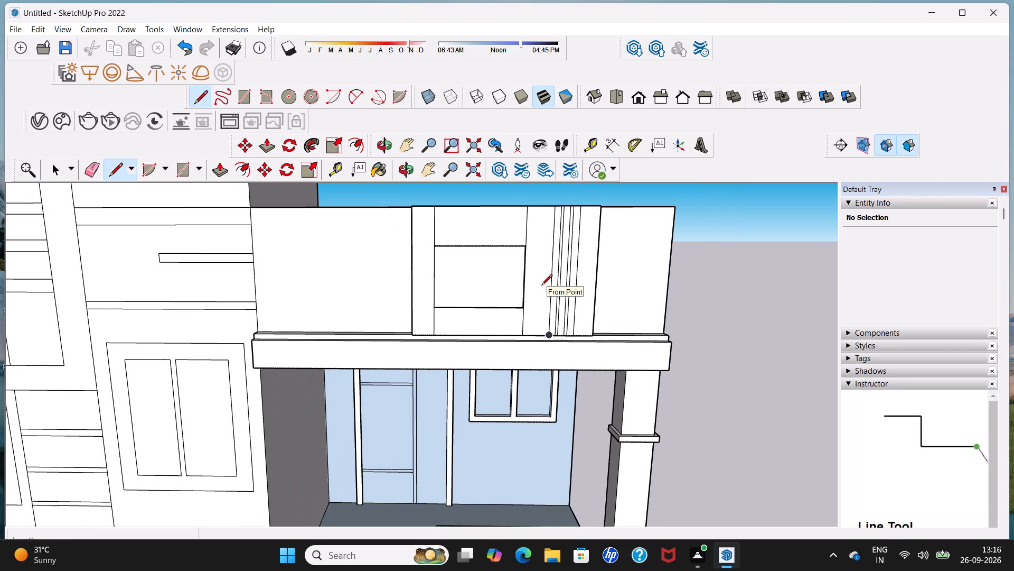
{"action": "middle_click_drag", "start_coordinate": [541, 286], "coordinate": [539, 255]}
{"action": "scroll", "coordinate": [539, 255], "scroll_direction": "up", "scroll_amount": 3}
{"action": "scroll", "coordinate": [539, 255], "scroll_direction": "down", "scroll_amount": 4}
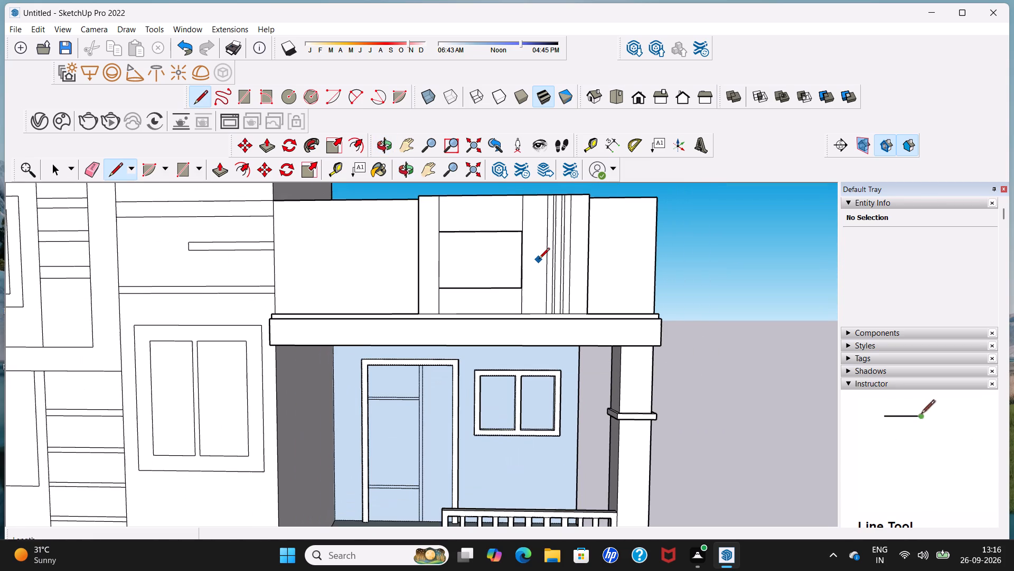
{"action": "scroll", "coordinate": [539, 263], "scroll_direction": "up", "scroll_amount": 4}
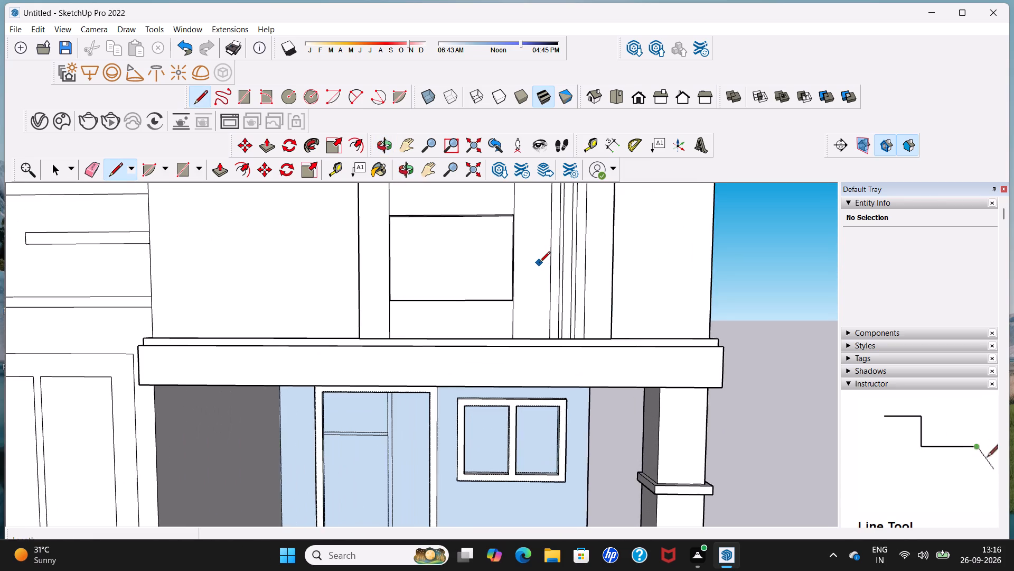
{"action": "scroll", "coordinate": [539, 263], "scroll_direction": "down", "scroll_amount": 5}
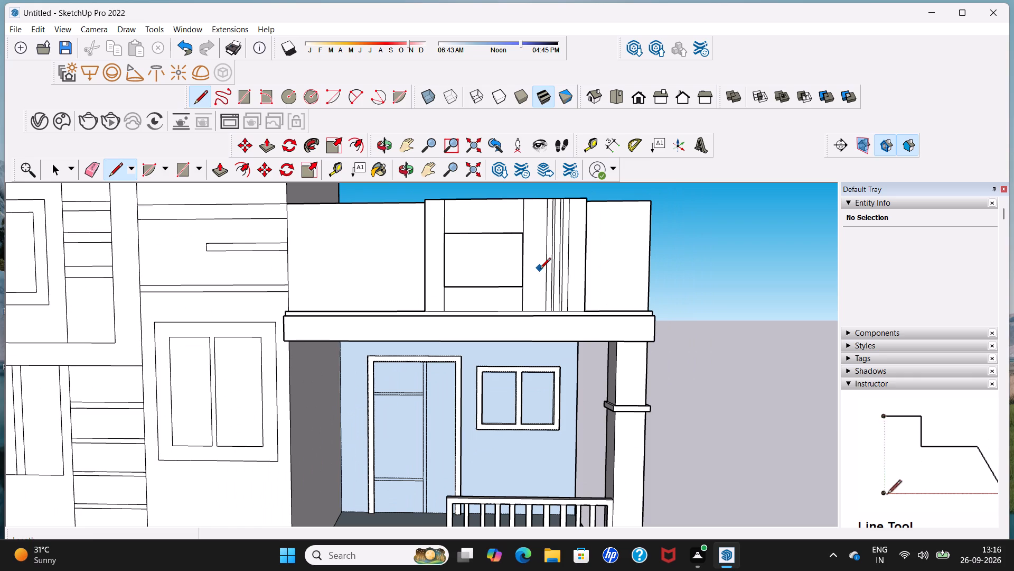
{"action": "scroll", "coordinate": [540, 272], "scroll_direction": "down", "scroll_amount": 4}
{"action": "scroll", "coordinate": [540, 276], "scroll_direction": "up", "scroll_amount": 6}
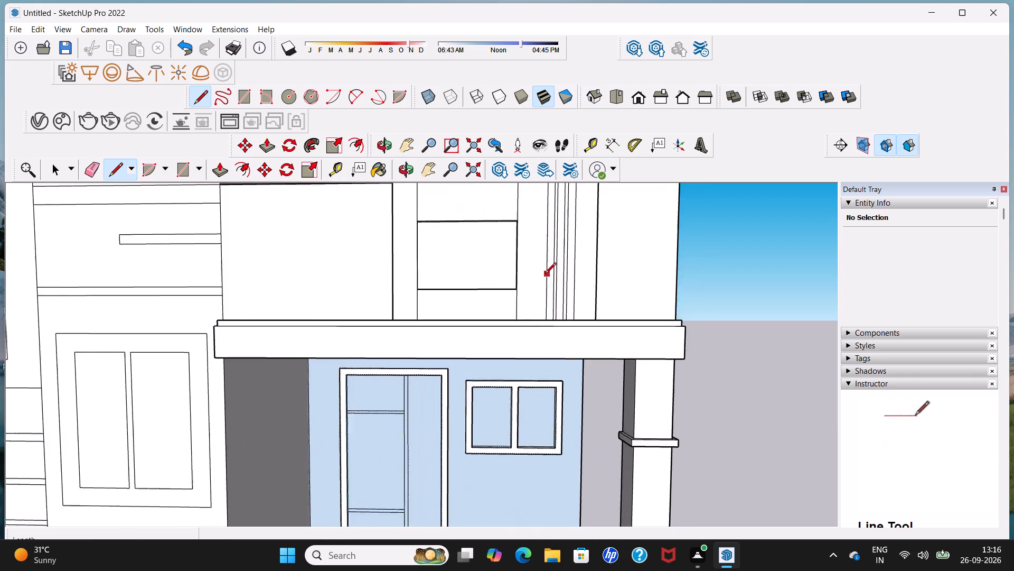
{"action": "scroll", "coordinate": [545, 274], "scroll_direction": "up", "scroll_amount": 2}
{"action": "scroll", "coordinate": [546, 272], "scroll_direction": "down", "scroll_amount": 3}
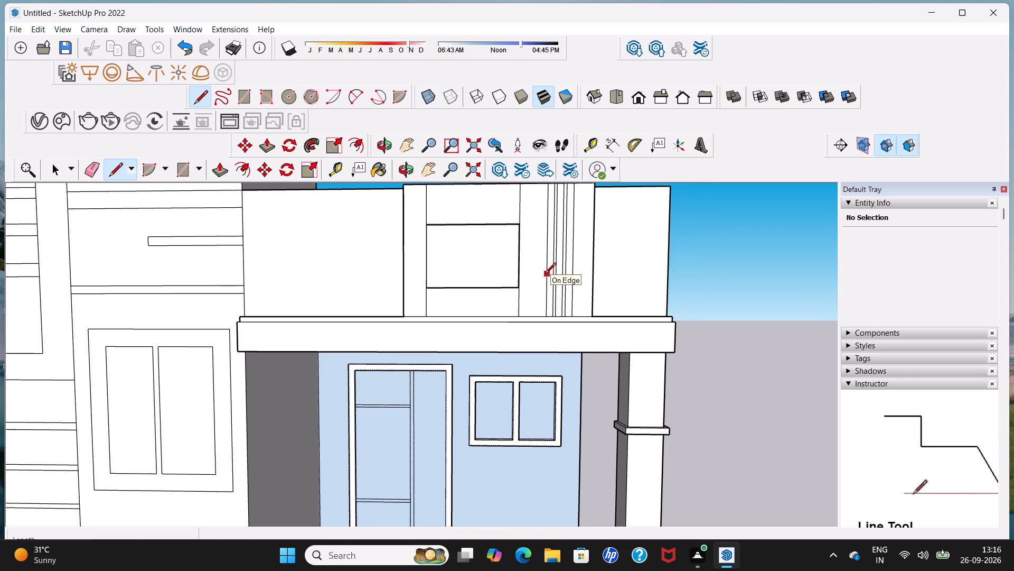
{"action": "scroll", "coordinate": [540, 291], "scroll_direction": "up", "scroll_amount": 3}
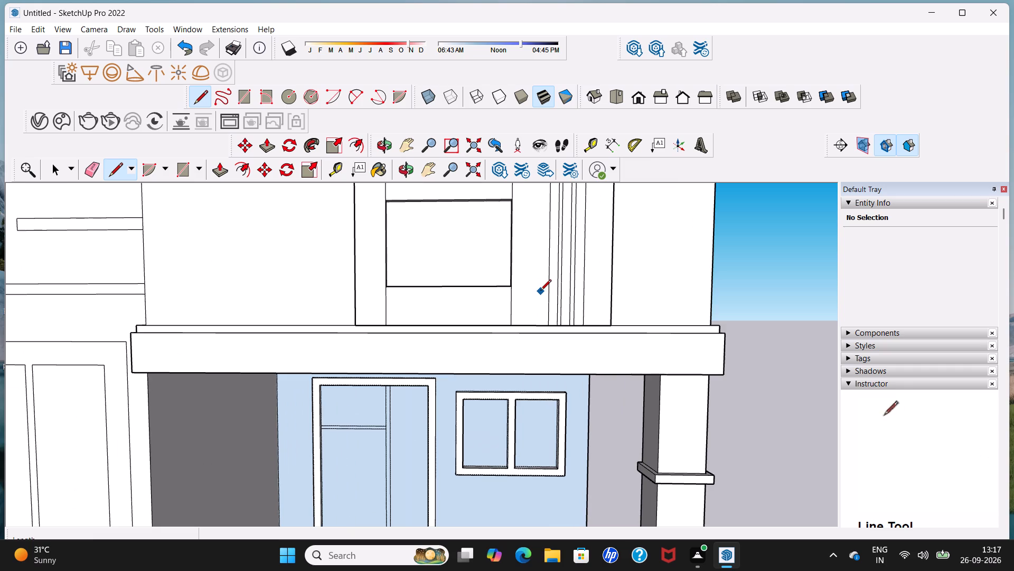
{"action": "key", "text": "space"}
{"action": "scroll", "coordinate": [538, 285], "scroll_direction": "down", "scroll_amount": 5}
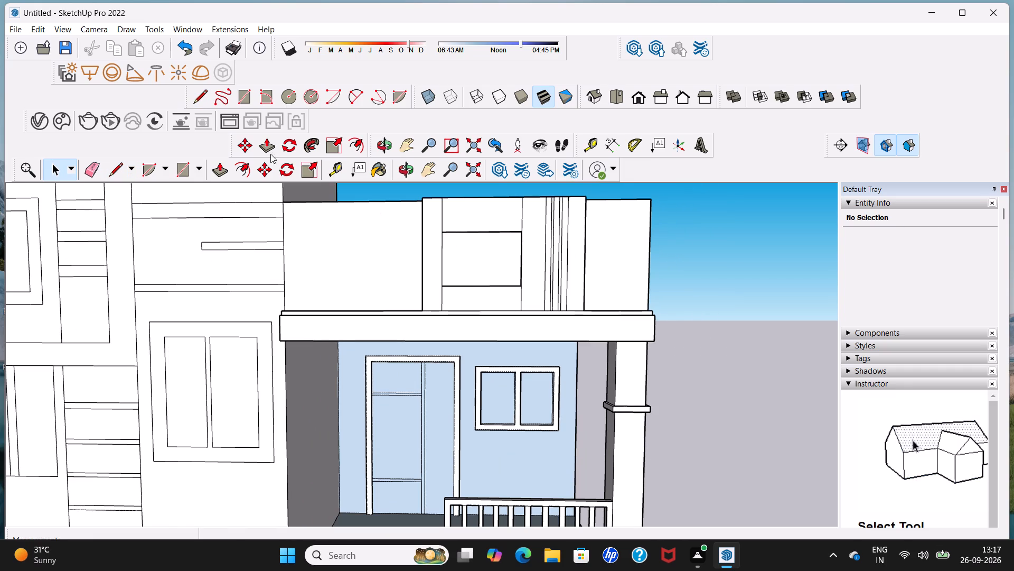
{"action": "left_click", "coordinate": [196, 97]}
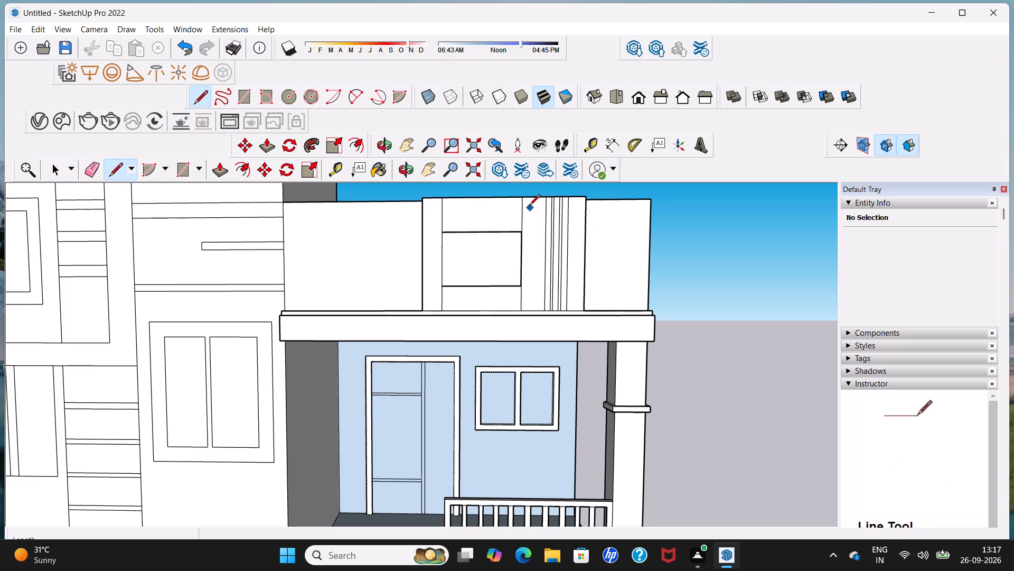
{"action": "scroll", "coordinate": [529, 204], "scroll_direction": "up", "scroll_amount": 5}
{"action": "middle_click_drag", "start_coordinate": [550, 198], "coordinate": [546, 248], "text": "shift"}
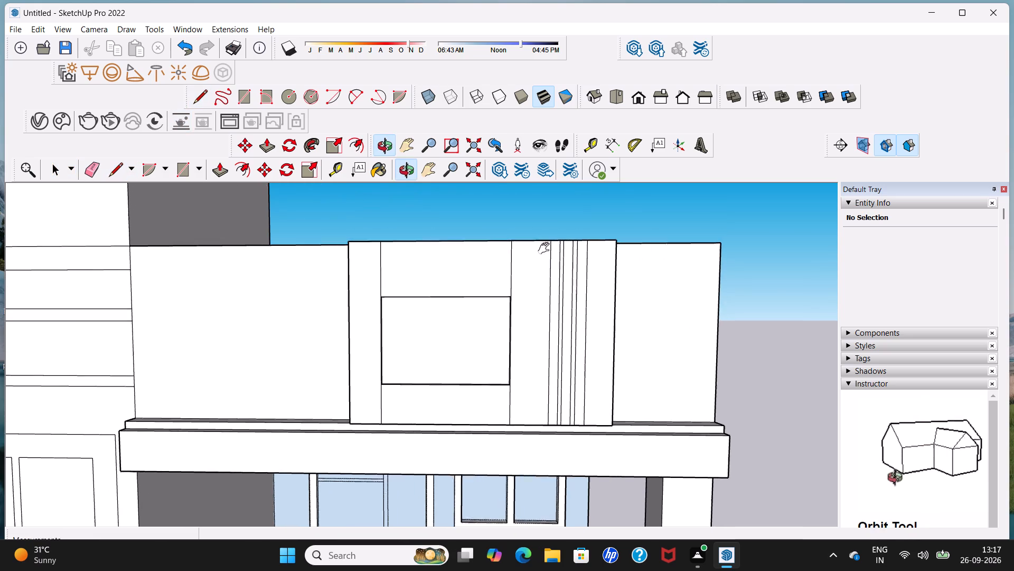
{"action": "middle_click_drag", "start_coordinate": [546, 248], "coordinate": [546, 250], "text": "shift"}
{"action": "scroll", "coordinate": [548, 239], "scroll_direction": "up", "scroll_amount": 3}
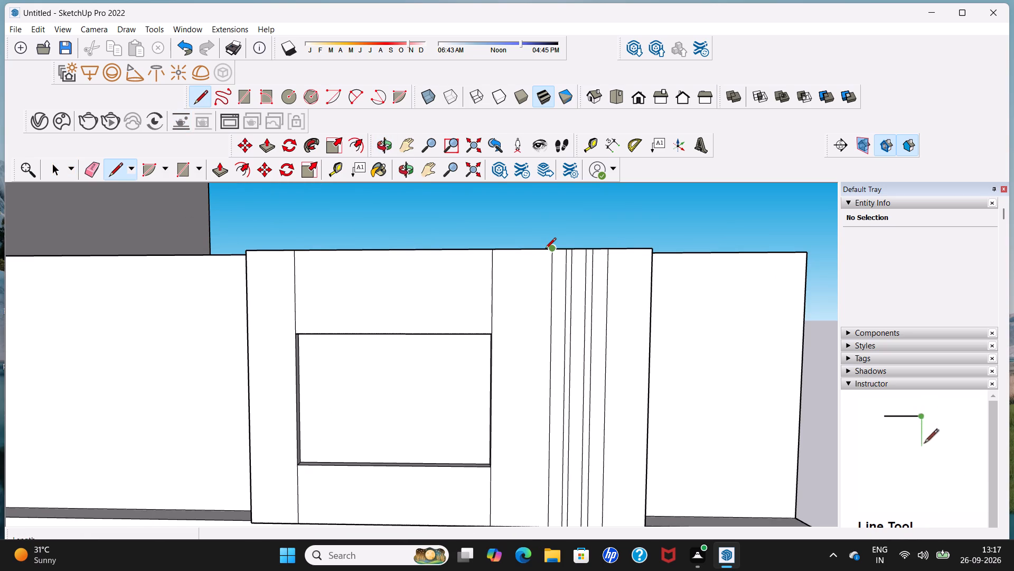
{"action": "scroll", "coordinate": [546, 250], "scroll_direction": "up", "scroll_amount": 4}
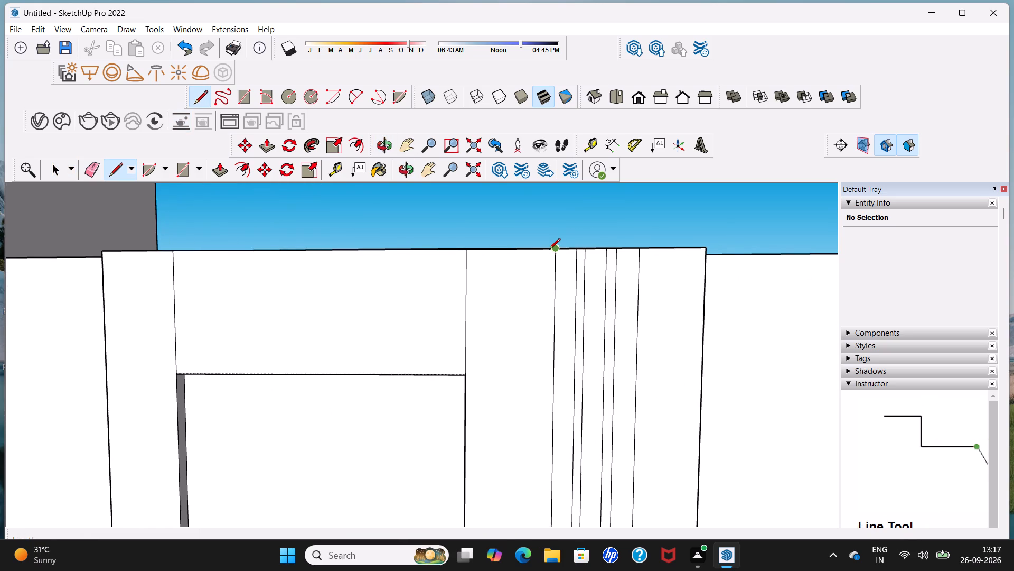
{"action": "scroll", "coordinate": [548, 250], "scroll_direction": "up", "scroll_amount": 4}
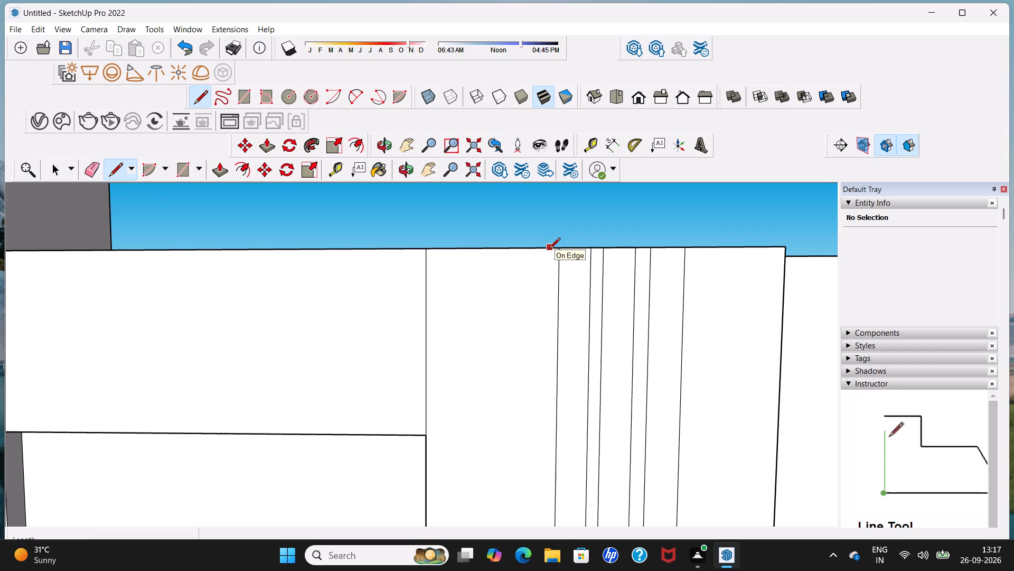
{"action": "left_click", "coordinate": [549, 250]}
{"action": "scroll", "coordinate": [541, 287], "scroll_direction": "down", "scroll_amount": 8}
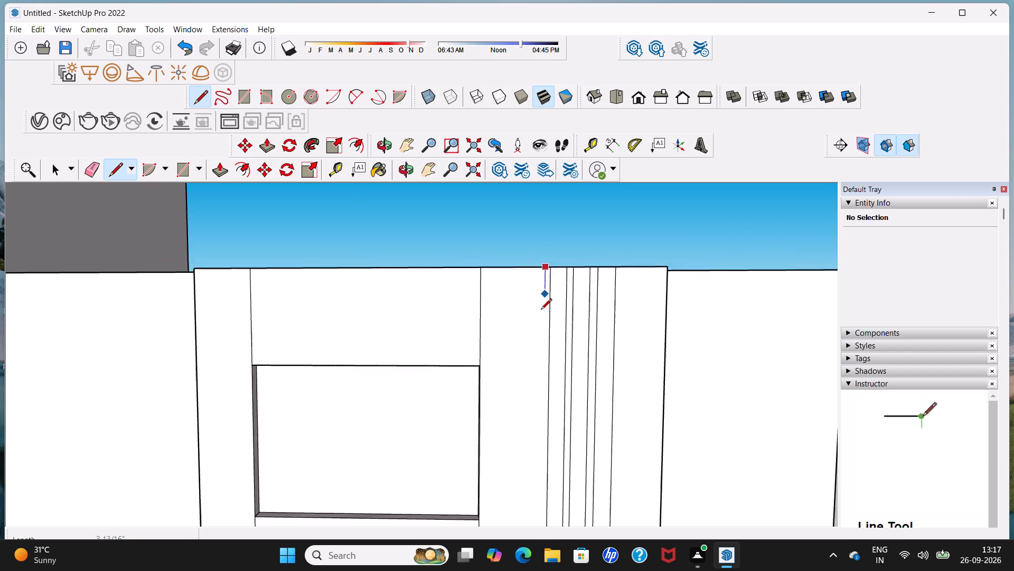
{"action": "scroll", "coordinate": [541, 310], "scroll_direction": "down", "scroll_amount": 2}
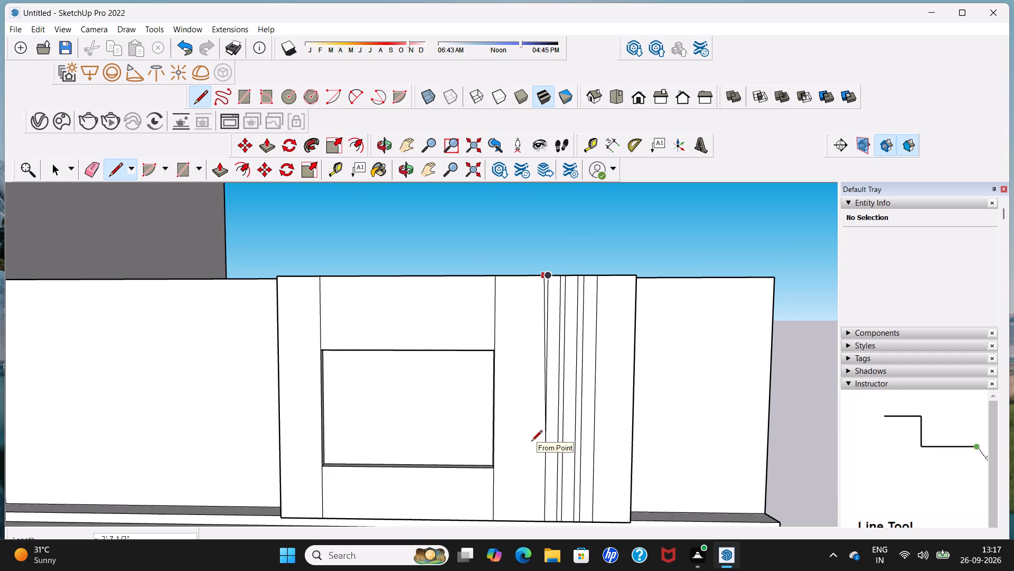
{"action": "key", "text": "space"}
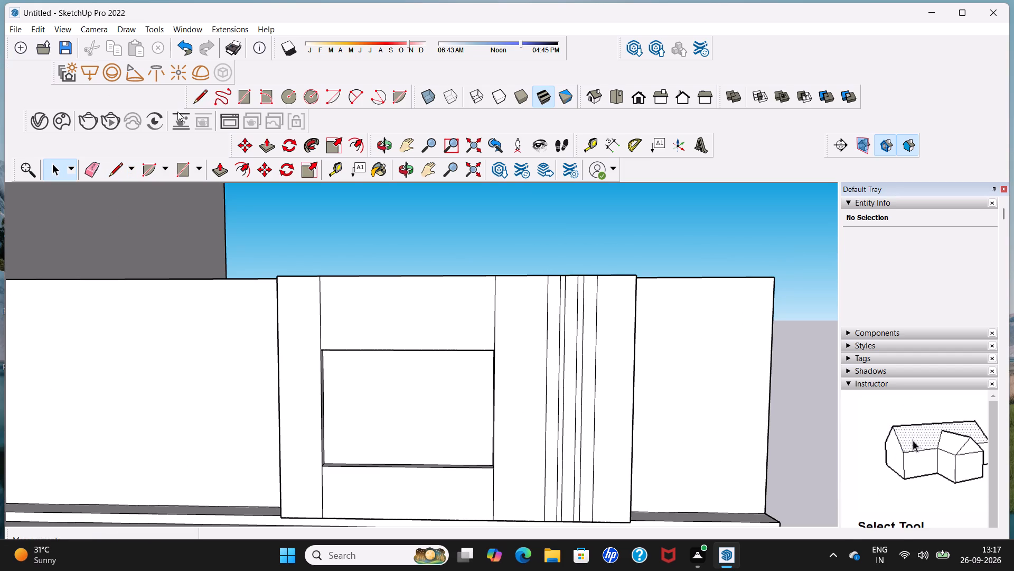
Draw two vertical lines about 3' 10 3/4" long across the parapet panel's full height, between the rectangular recess and the existing strip lines.
{"action": "left_click", "coordinate": [206, 95]}
{"action": "scroll", "coordinate": [519, 265], "scroll_direction": "up", "scroll_amount": 2}
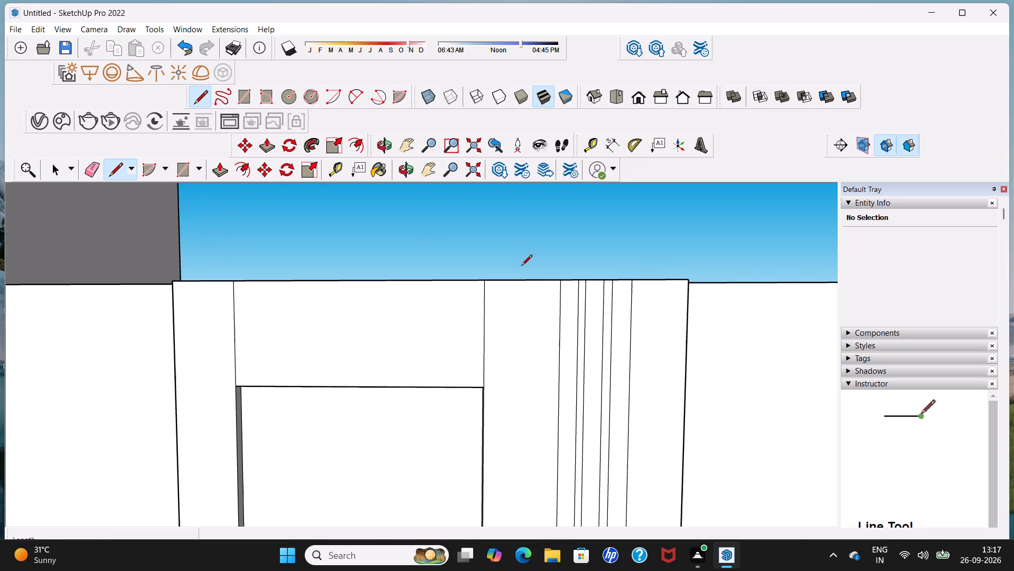
{"action": "left_click", "coordinate": [552, 281]}
{"action": "scroll", "coordinate": [553, 311], "scroll_direction": "down", "scroll_amount": 9}
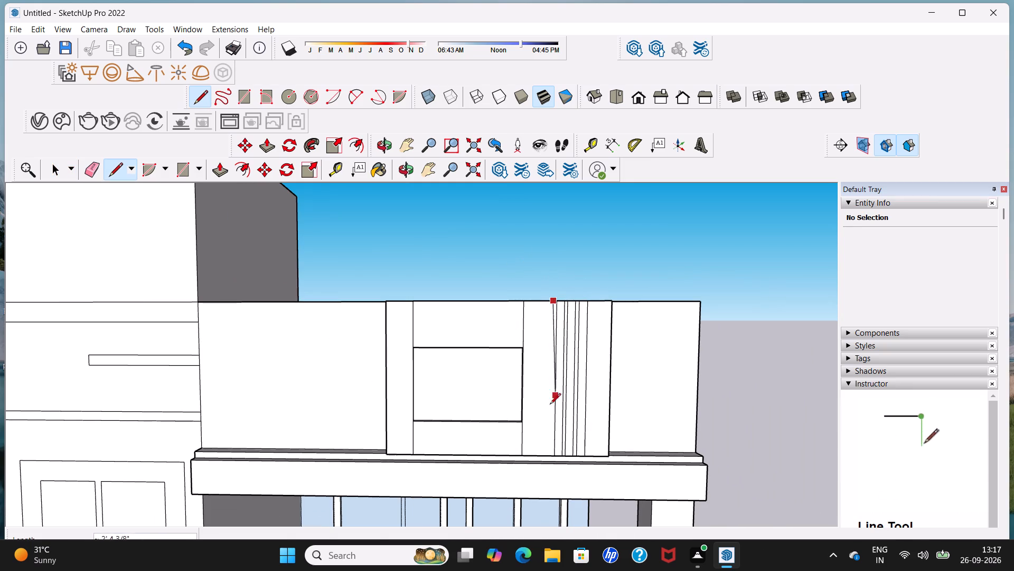
{"action": "scroll", "coordinate": [541, 453], "scroll_direction": "up", "scroll_amount": 4}
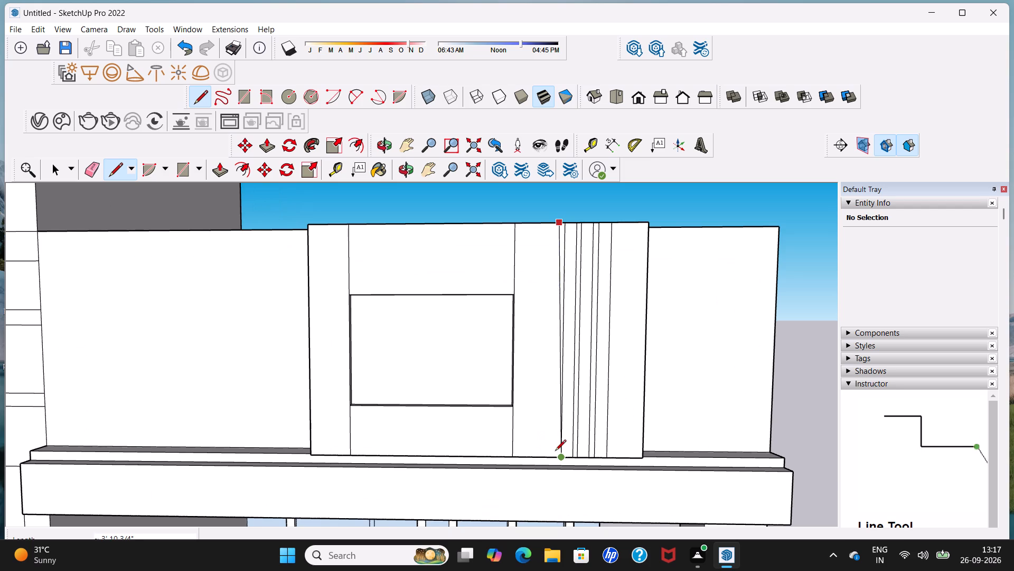
{"action": "left_click", "coordinate": [550, 457]}
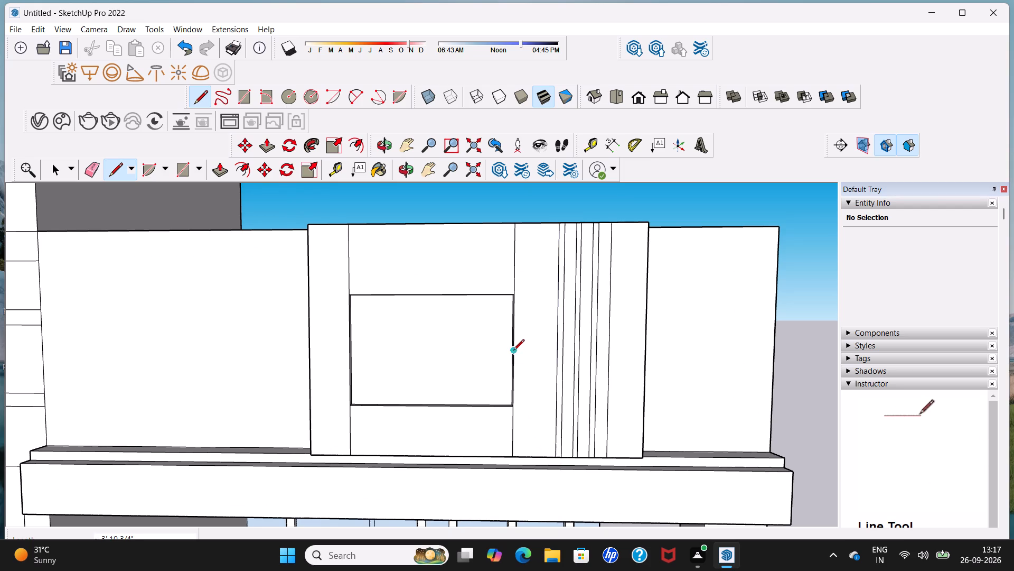
{"action": "scroll", "coordinate": [525, 256], "scroll_direction": "up", "scroll_amount": 1}
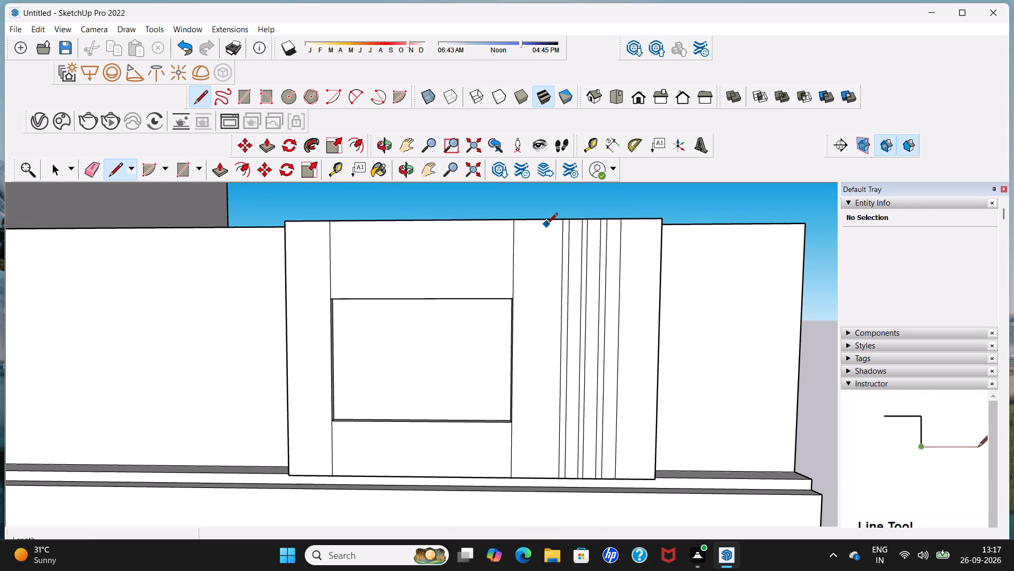
{"action": "left_click", "coordinate": [550, 223]}
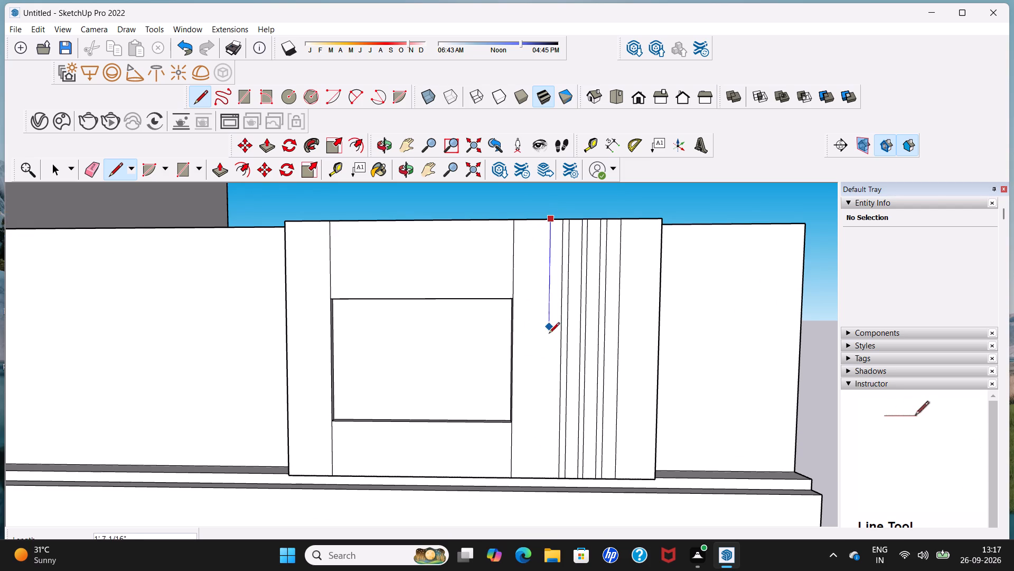
{"action": "left_click", "coordinate": [543, 477]}
{"action": "key", "text": "space"}
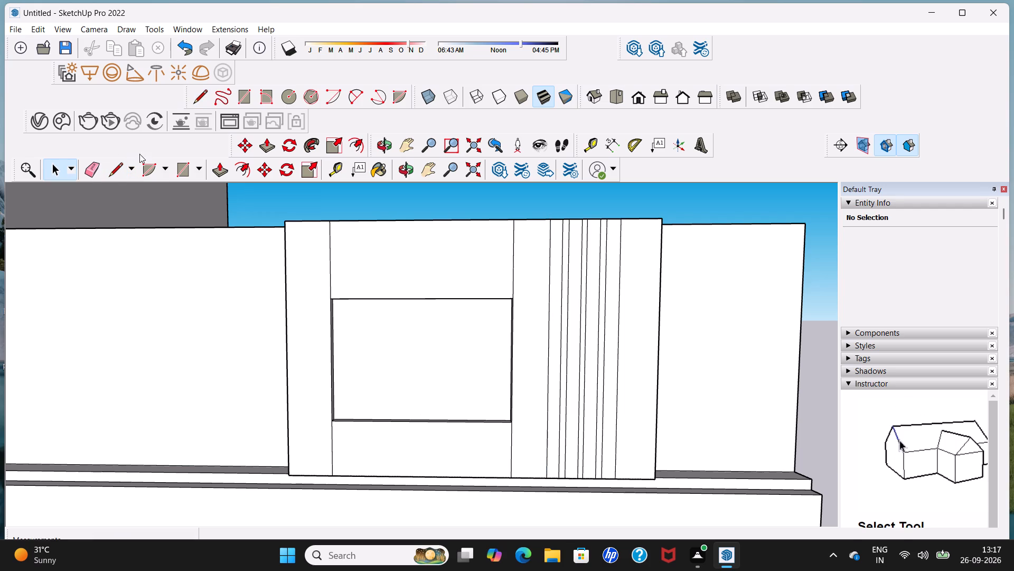
Erase the four vertical line segments extending above and below the rectangular recess on the parapet panel.
{"action": "left_click", "coordinate": [94, 174]}
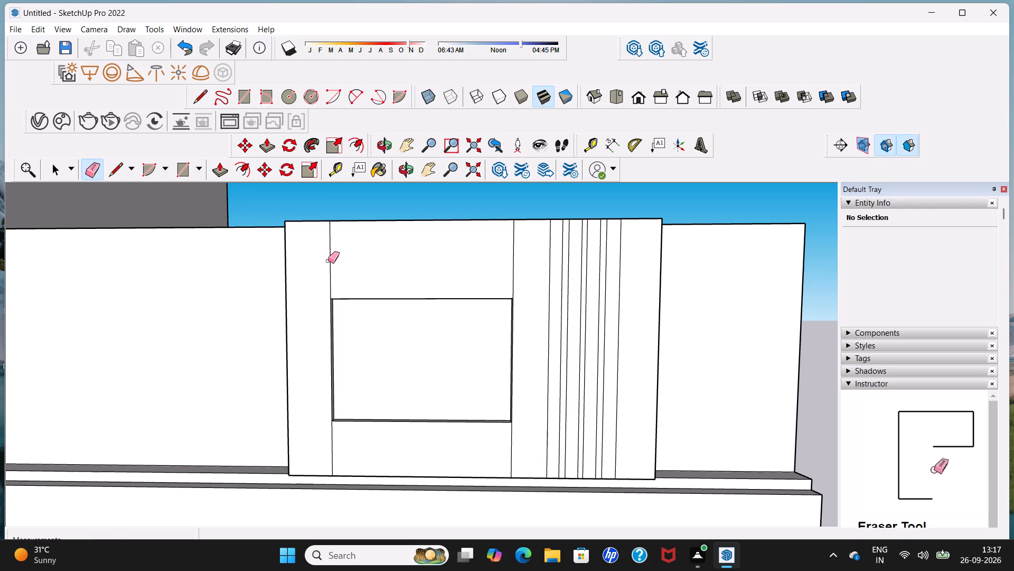
{"action": "left_click", "coordinate": [328, 261]}
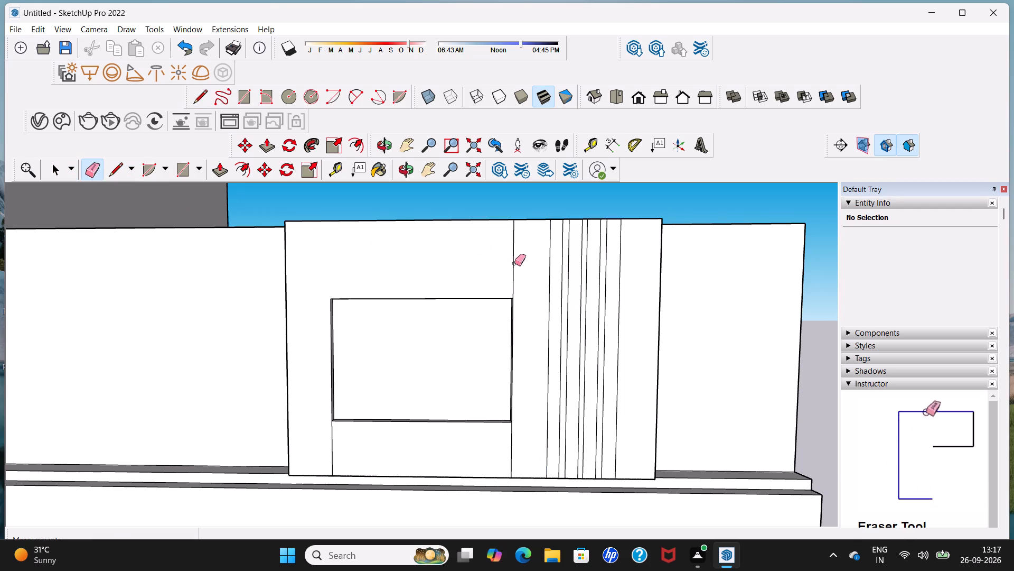
{"action": "left_click", "coordinate": [513, 266]}
{"action": "scroll", "coordinate": [514, 263], "scroll_direction": "down", "scroll_amount": 9}
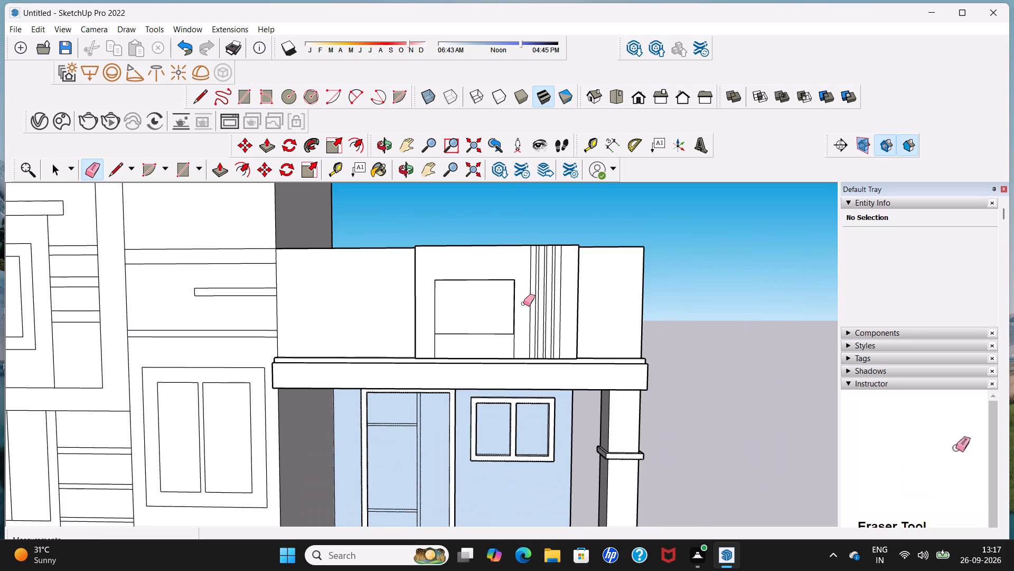
{"action": "scroll", "coordinate": [511, 366], "scroll_direction": "up", "scroll_amount": 4}
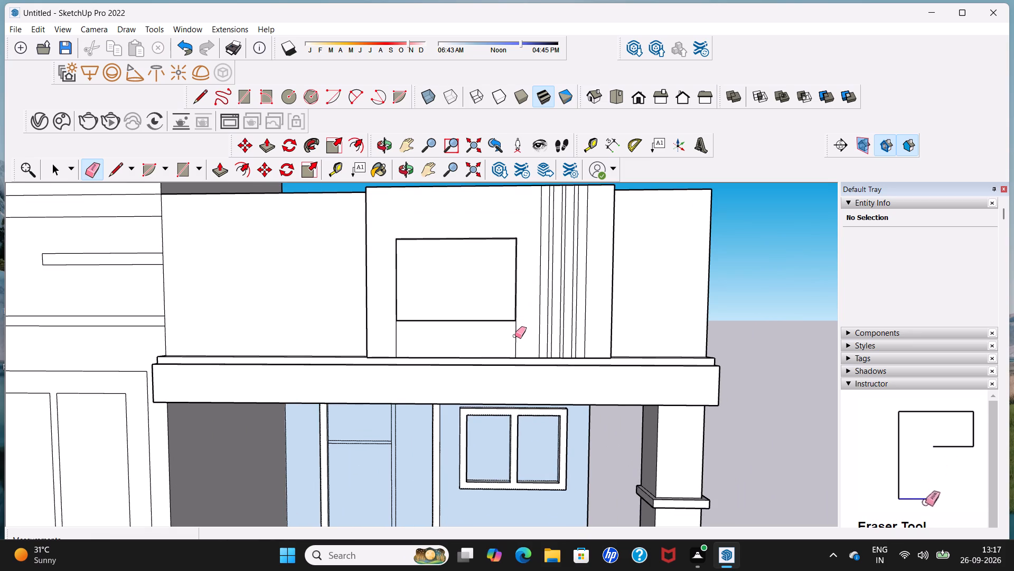
{"action": "left_click", "coordinate": [517, 331]}
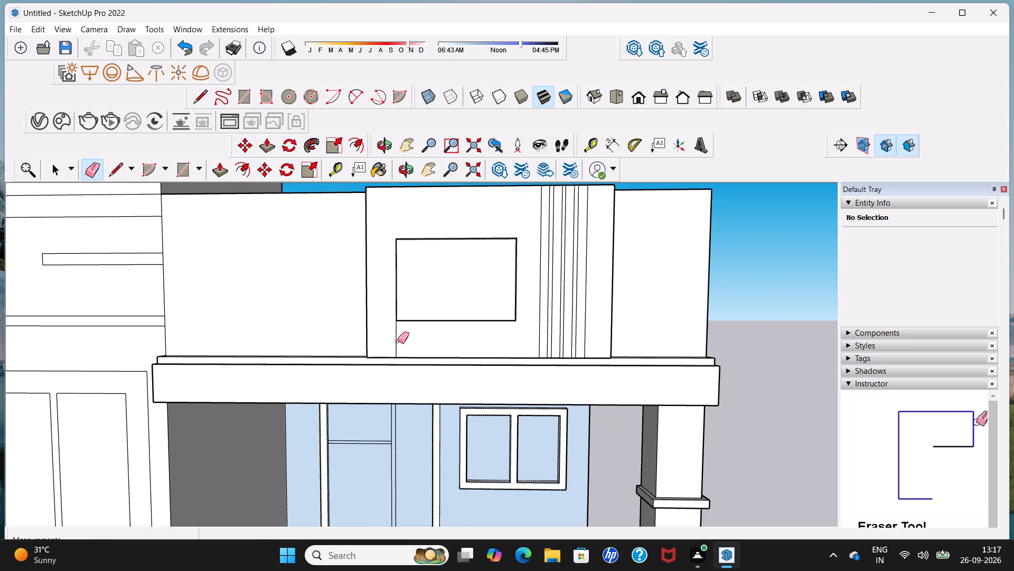
{"action": "left_click", "coordinate": [396, 343]}
{"action": "scroll", "coordinate": [396, 340], "scroll_direction": "down", "scroll_amount": 10}
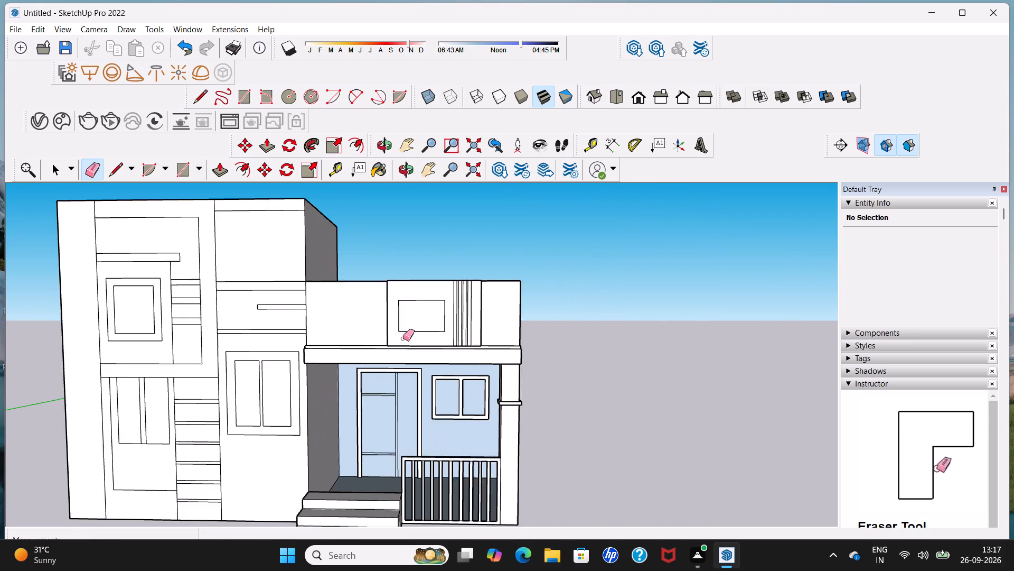
{"action": "scroll", "coordinate": [403, 338], "scroll_direction": "down", "scroll_amount": 5}
{"action": "middle_click_drag", "start_coordinate": [403, 339], "coordinate": [513, 285], "text": "shift"}
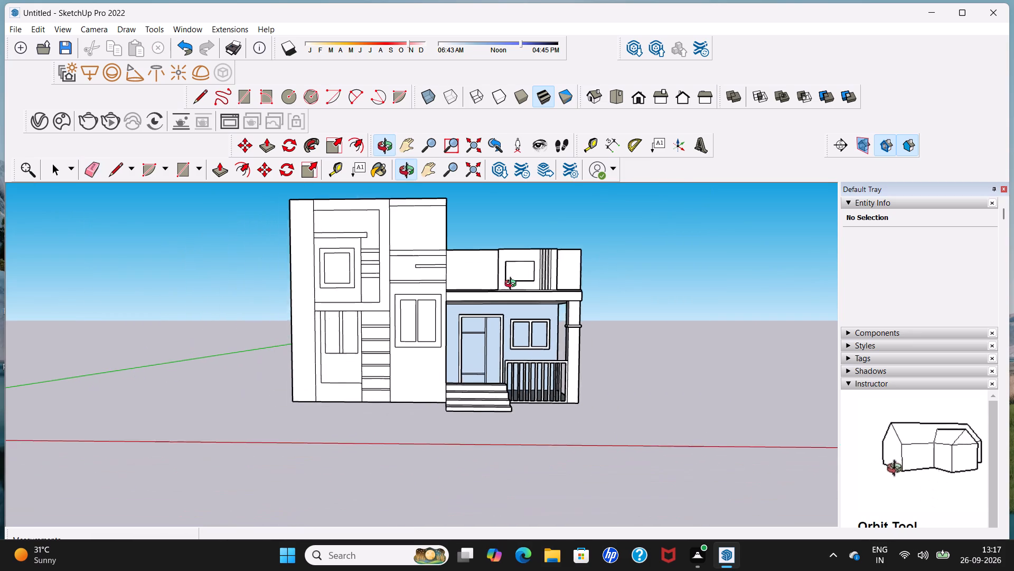
{"action": "middle_click_drag", "start_coordinate": [513, 285], "coordinate": [514, 284], "text": "shift"}
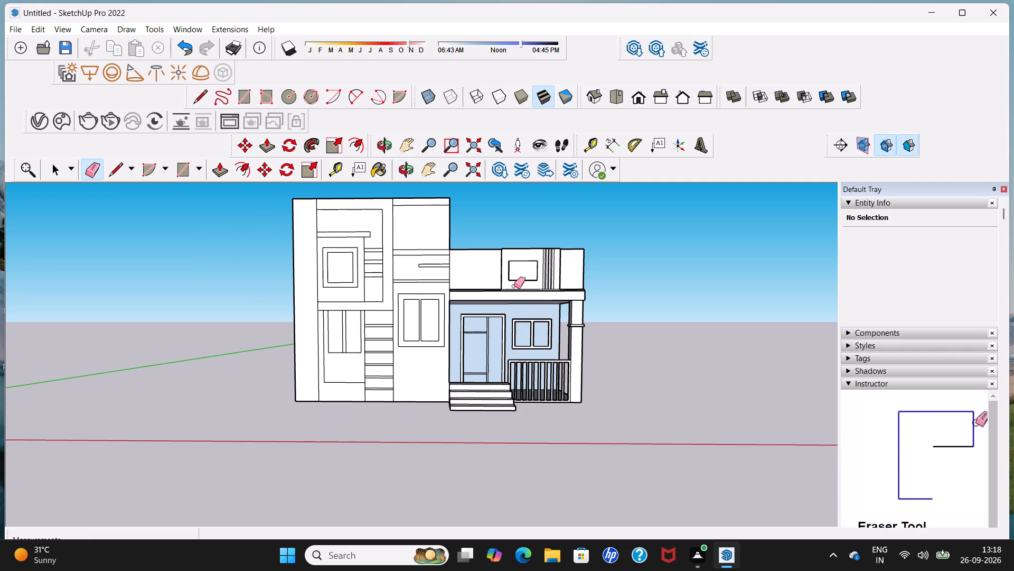
Draw a horizontal line about 5' long across the lower parapet wall, from the taller block's edge to the raised panel.
{"action": "scroll", "coordinate": [514, 286], "scroll_direction": "up", "scroll_amount": 3}
{"action": "scroll", "coordinate": [514, 286], "scroll_direction": "down", "scroll_amount": 2}
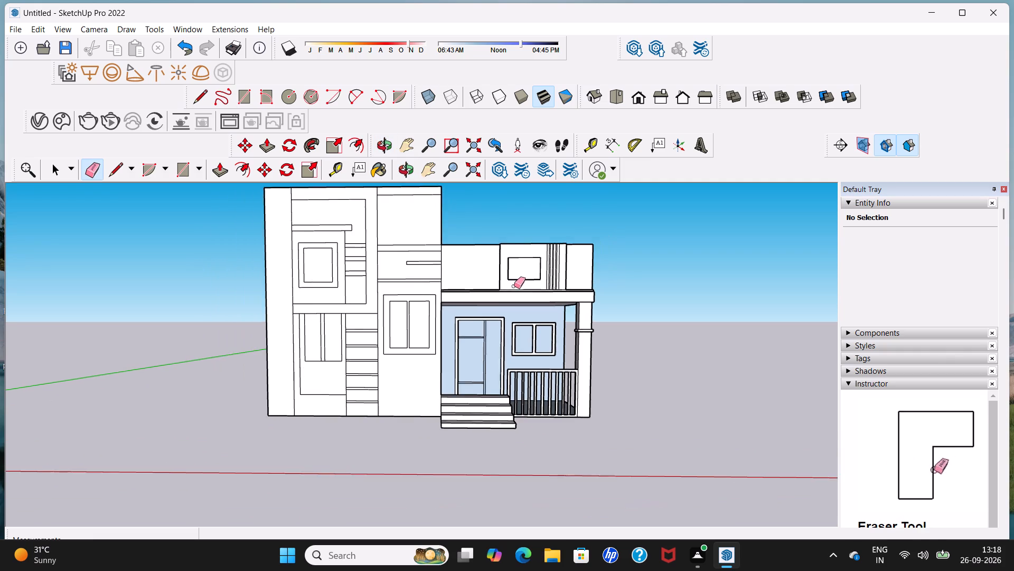
{"action": "scroll", "coordinate": [514, 286], "scroll_direction": "down", "scroll_amount": 2}
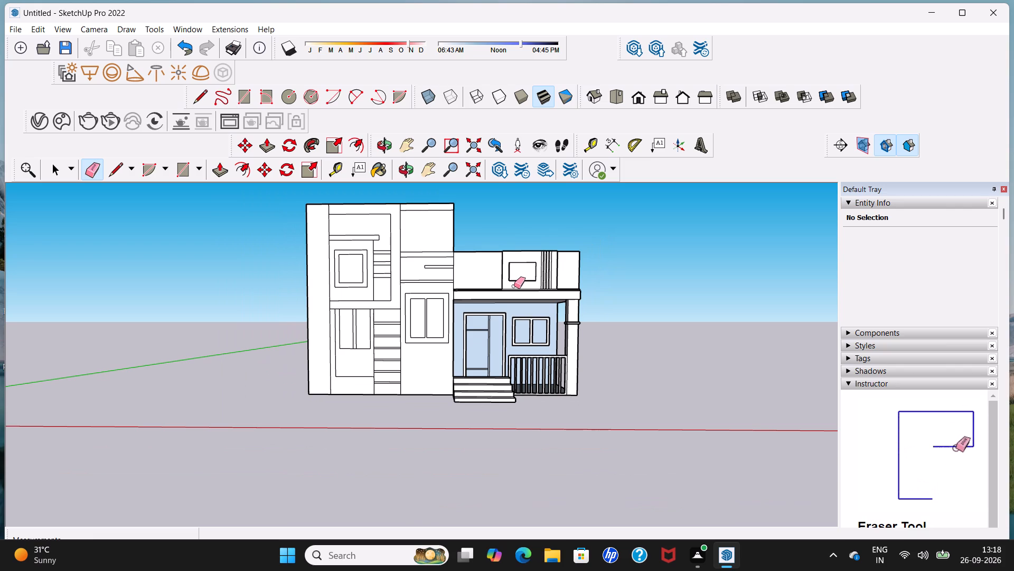
{"action": "key", "text": "space"}
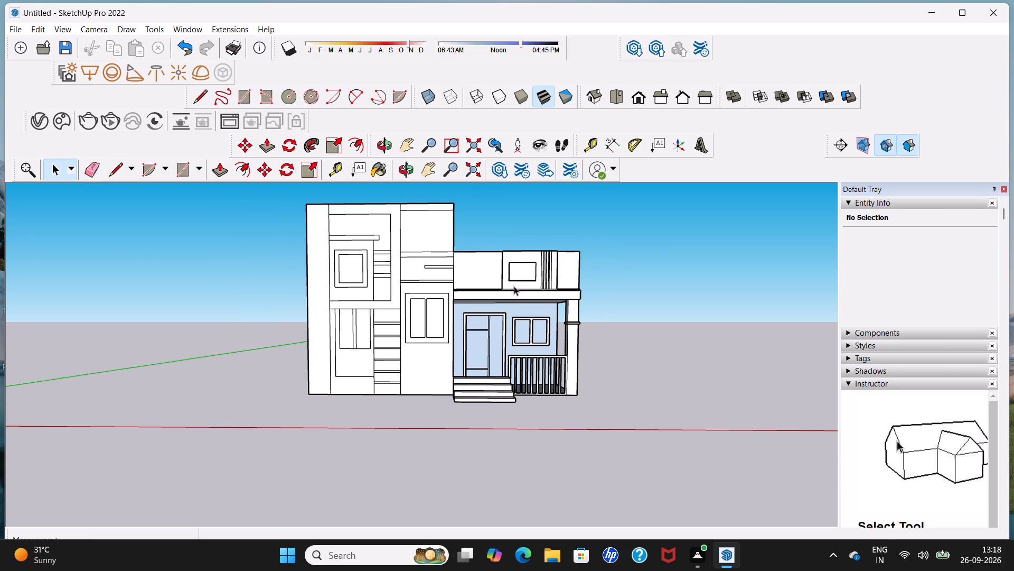
{"action": "middle_click_drag", "start_coordinate": [514, 286], "coordinate": [521, 375]}
{"action": "scroll", "coordinate": [511, 329], "scroll_direction": "up", "scroll_amount": 4}
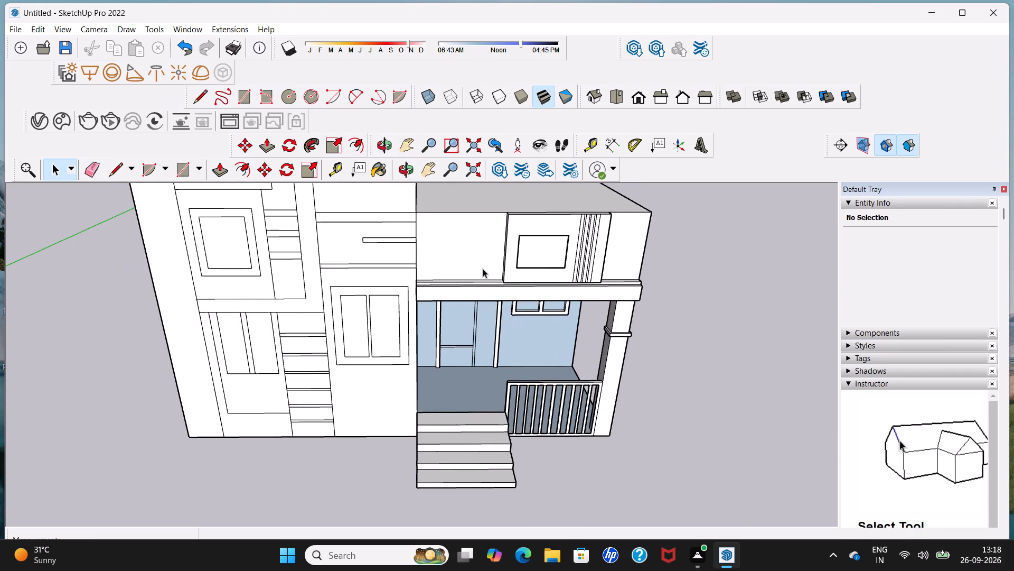
{"action": "scroll", "coordinate": [478, 268], "scroll_direction": "up", "scroll_amount": 1}
{"action": "left_click", "coordinate": [197, 100]}
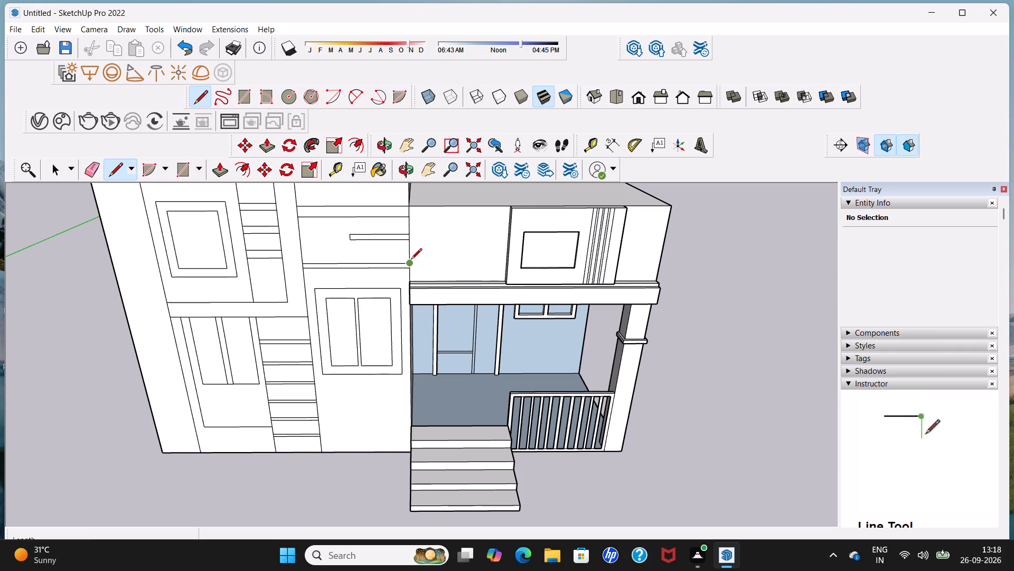
{"action": "scroll", "coordinate": [411, 260], "scroll_direction": "up", "scroll_amount": 3}
{"action": "left_click", "coordinate": [411, 260]}
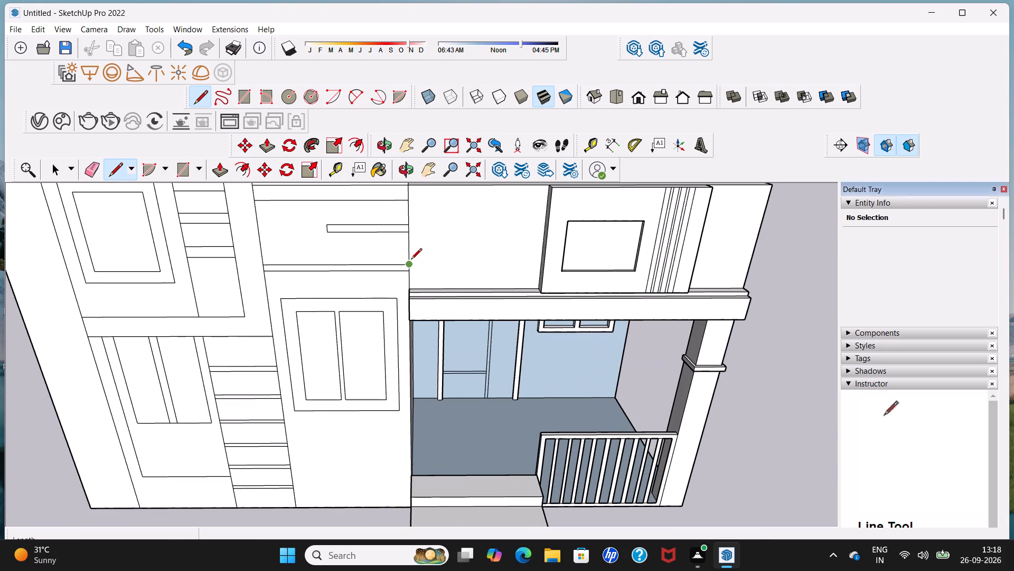
{"action": "middle_click_drag", "start_coordinate": [523, 261], "coordinate": [580, 265]}
{"action": "scroll", "coordinate": [546, 249], "scroll_direction": "up", "scroll_amount": 3}
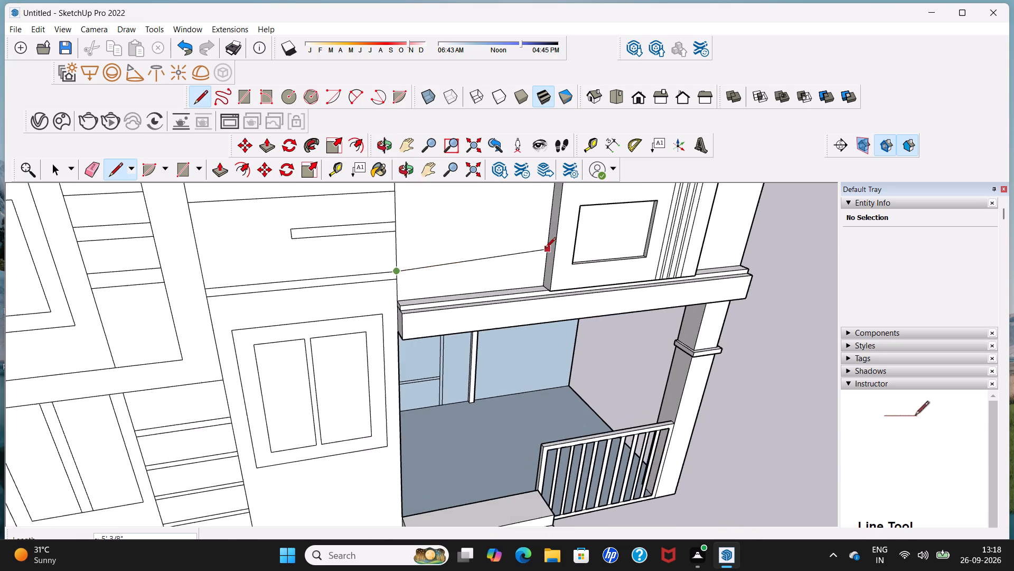
{"action": "left_click", "coordinate": [545, 258]}
Draw a matching horizontal line across the lower parapet wall, from the raised panel's far side to the outer corner.
{"action": "middle_click_drag", "start_coordinate": [545, 258], "coordinate": [513, 260]}
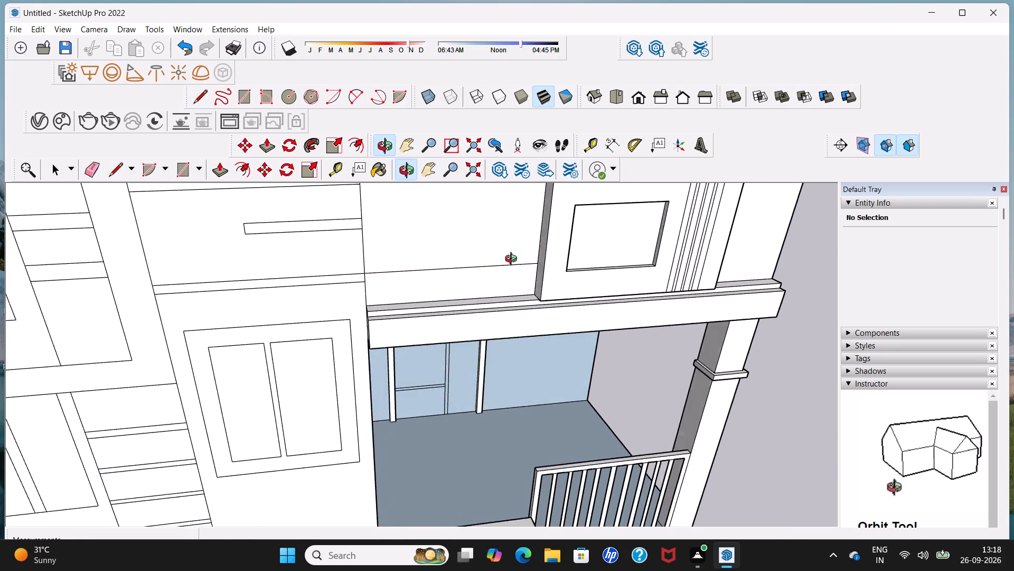
{"action": "middle_click_drag", "start_coordinate": [513, 260], "coordinate": [375, 257]}
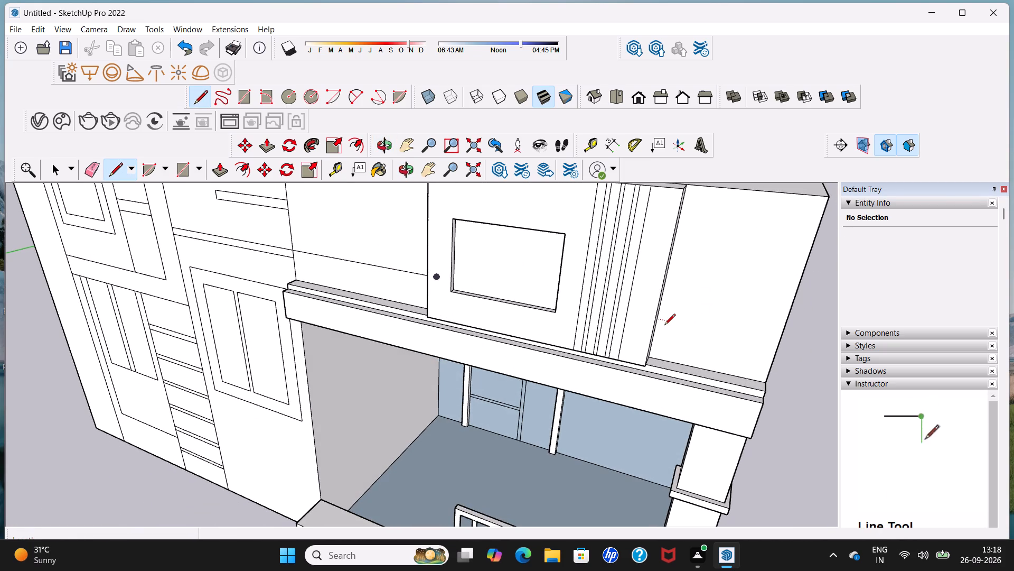
{"action": "middle_click_drag", "start_coordinate": [660, 324], "coordinate": [584, 310]}
{"action": "scroll", "coordinate": [588, 314], "scroll_direction": "up", "scroll_amount": 3}
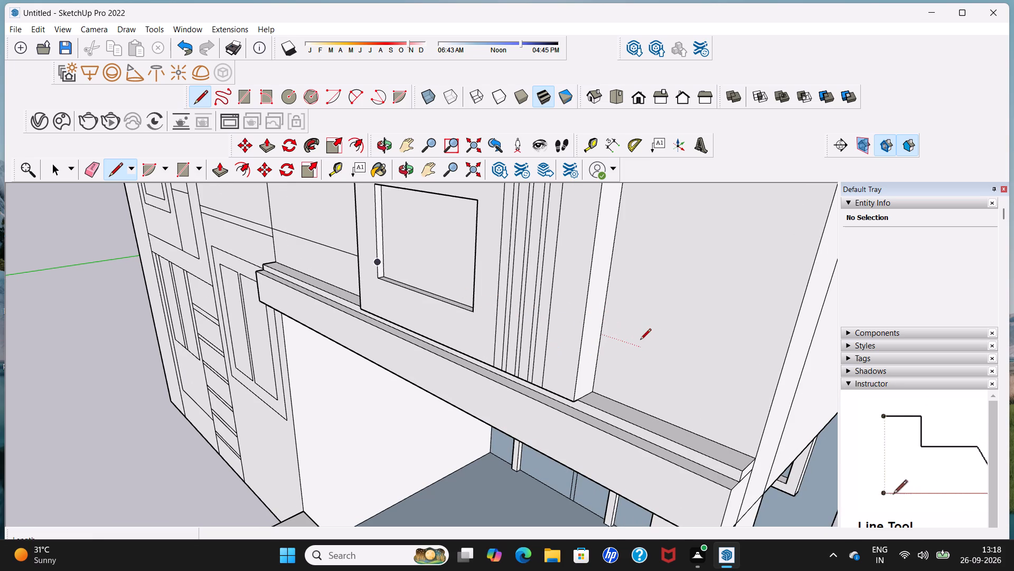
{"action": "left_click", "coordinate": [599, 335]}
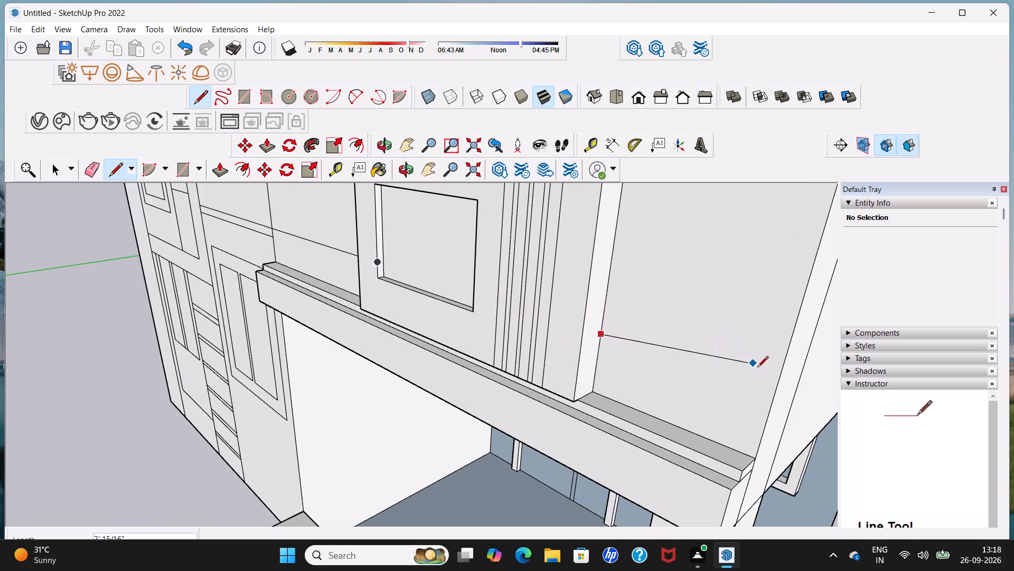
{"action": "left_click", "coordinate": [774, 394]}
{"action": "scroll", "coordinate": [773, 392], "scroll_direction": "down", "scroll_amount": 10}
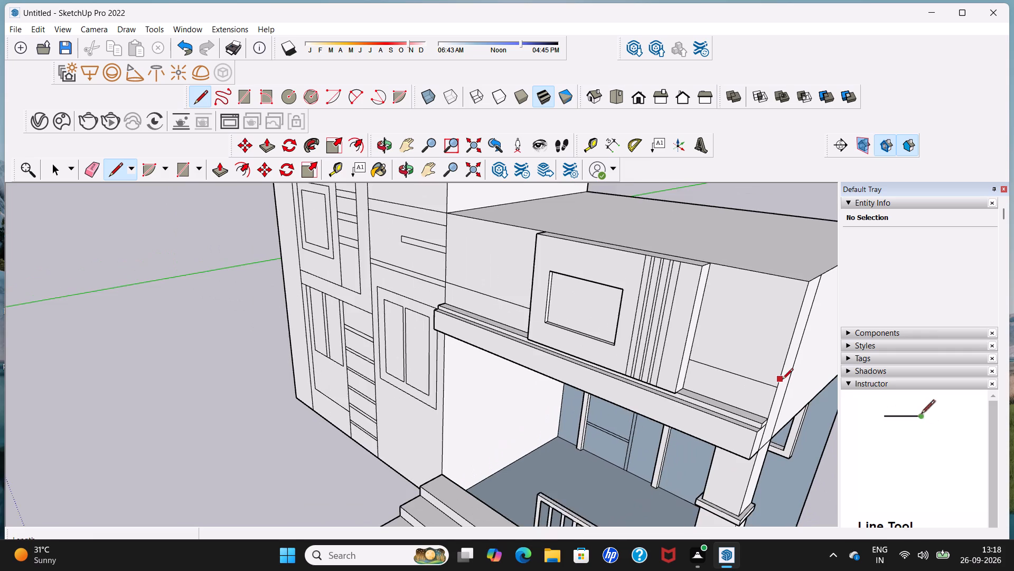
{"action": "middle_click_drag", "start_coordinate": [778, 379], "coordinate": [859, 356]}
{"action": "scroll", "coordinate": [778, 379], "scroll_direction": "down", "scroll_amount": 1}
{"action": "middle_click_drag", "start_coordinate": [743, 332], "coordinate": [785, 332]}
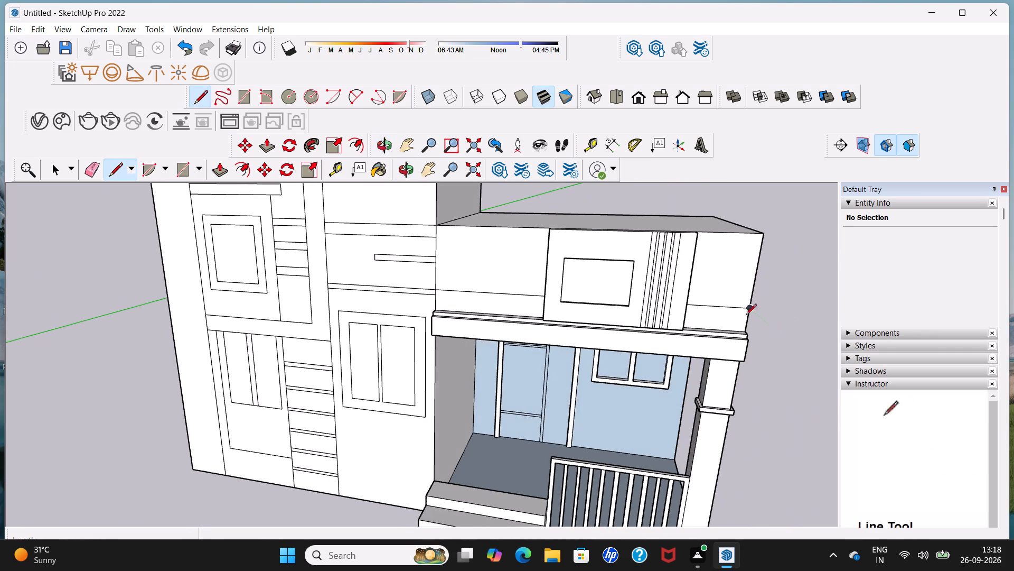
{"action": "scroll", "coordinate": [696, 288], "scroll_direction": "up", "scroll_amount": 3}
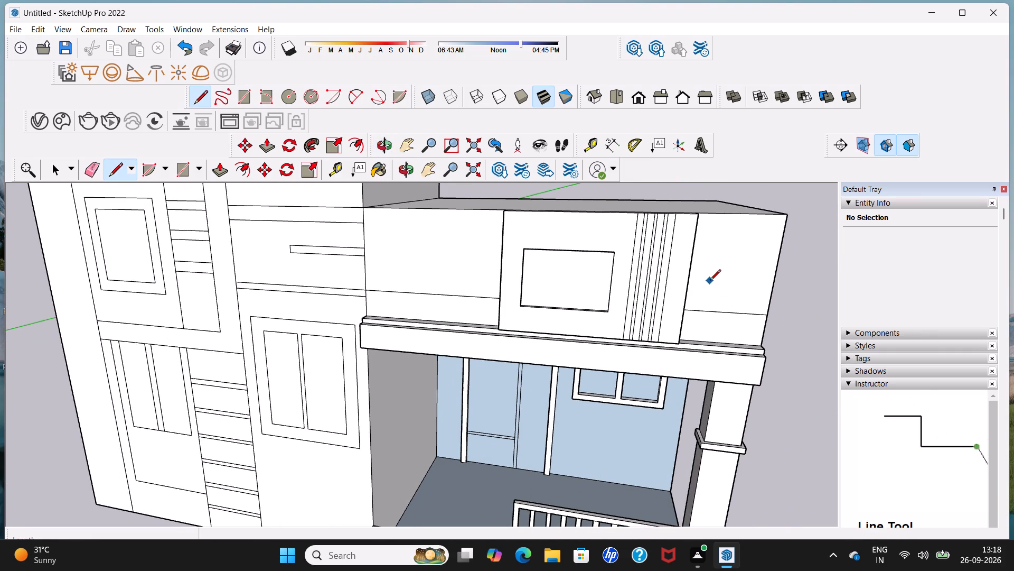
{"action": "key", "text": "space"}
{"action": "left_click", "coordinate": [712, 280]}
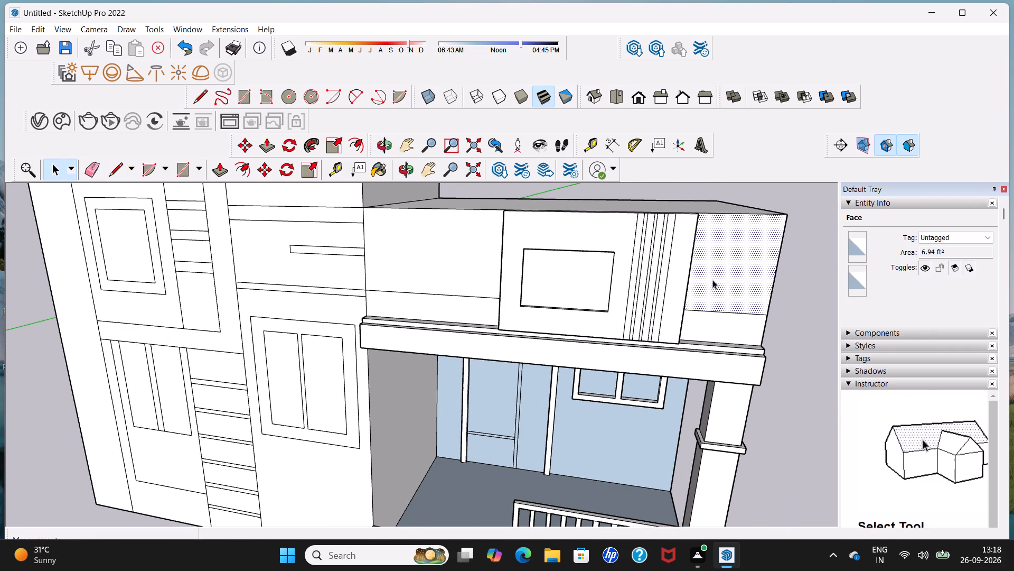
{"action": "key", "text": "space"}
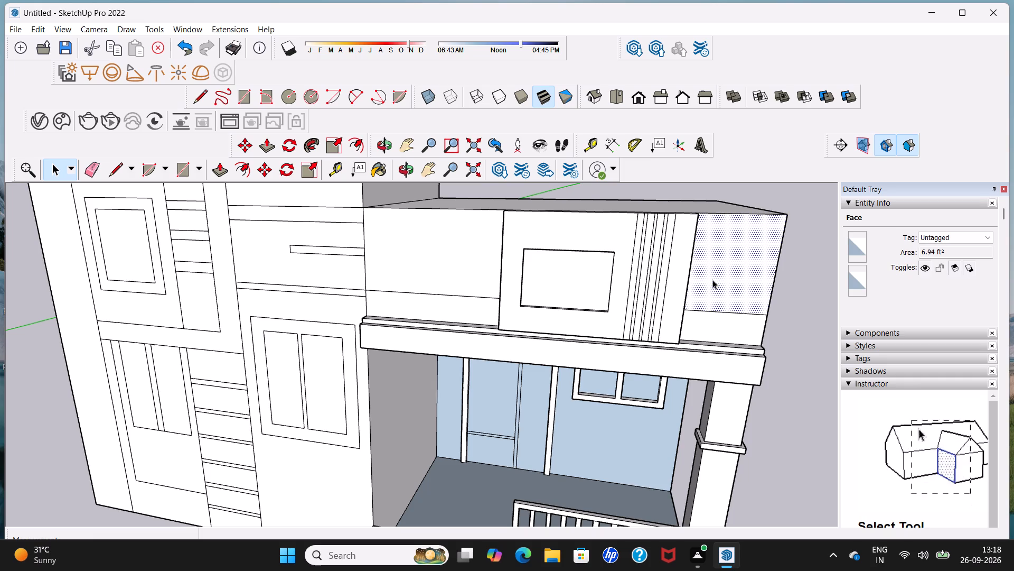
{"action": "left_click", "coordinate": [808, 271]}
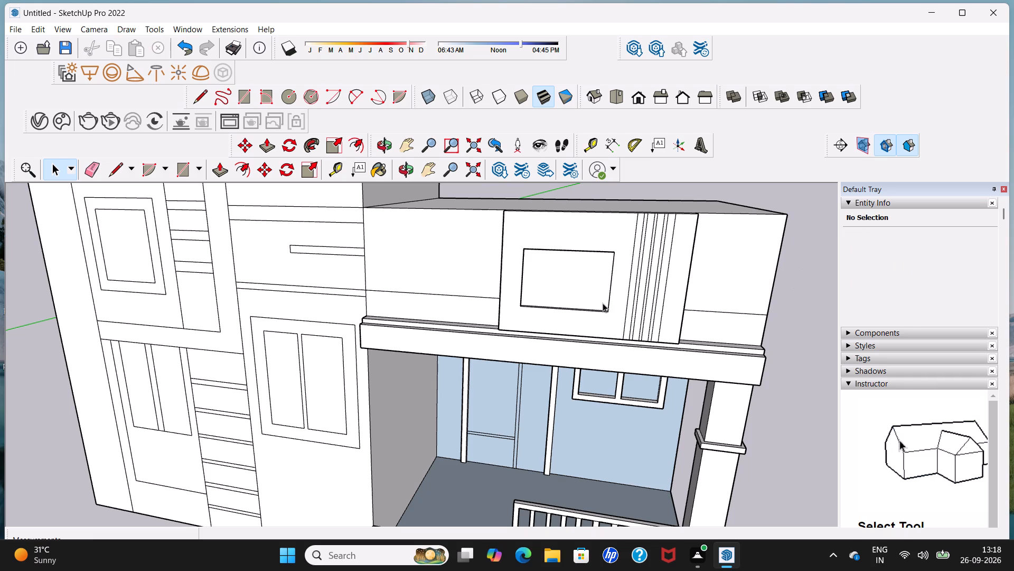
Draw a horizontal line just below the parapet's top edge, from the taller block to the raised panel.
{"action": "scroll", "coordinate": [598, 297], "scroll_direction": "down", "scroll_amount": 6}
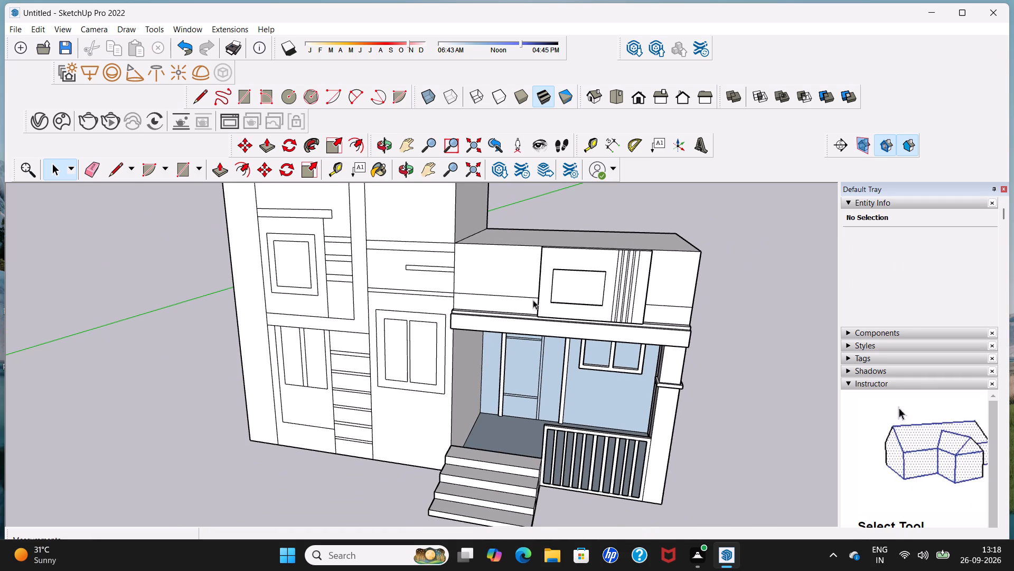
{"action": "middle_click_drag", "start_coordinate": [533, 299], "coordinate": [579, 293]}
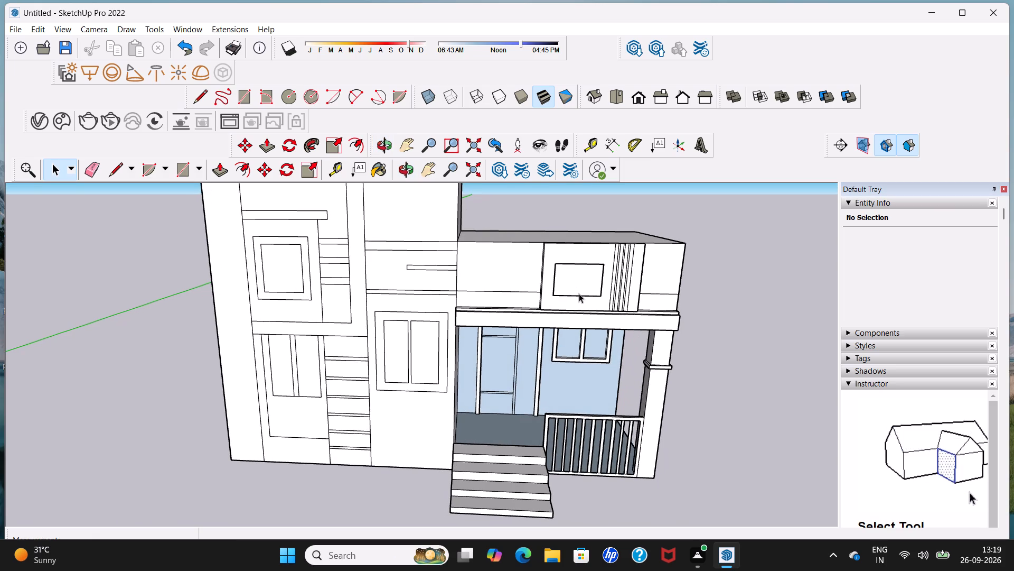
{"action": "scroll", "coordinate": [579, 293], "scroll_direction": "down", "scroll_amount": 3}
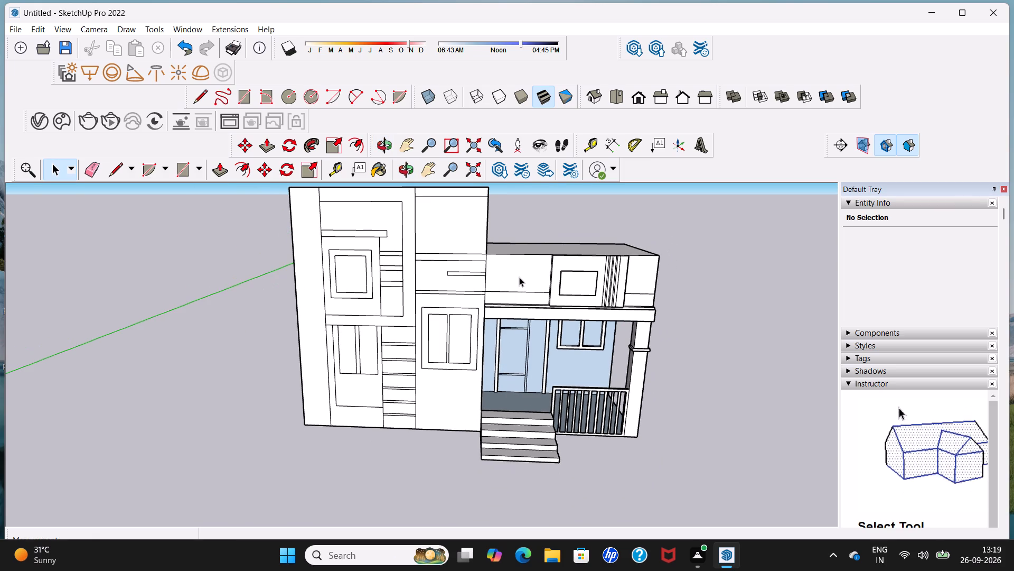
{"action": "middle_click_drag", "start_coordinate": [519, 277], "coordinate": [521, 253]}
{"action": "scroll", "coordinate": [522, 267], "scroll_direction": "up", "scroll_amount": 4}
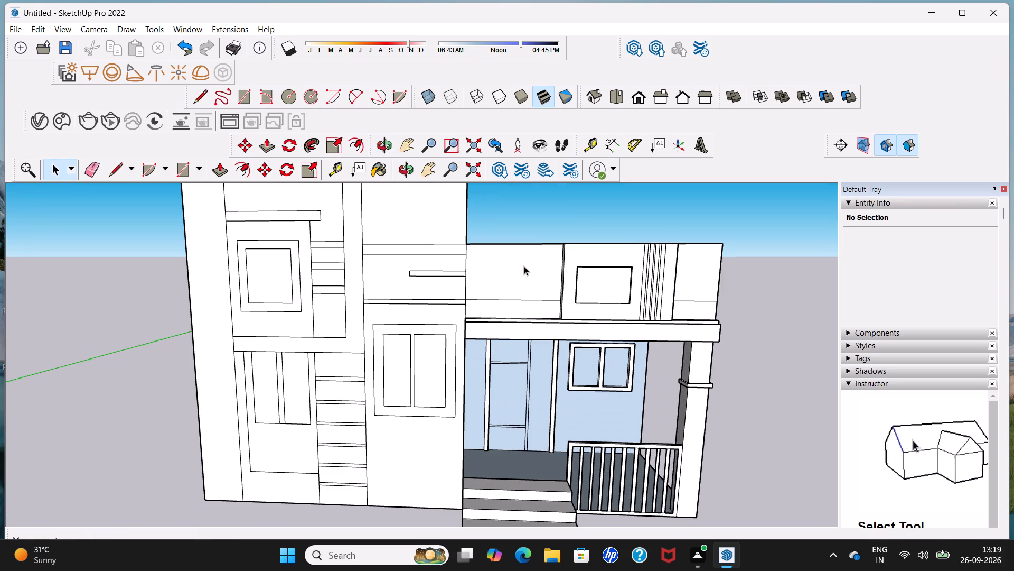
{"action": "left_click", "coordinate": [204, 99]}
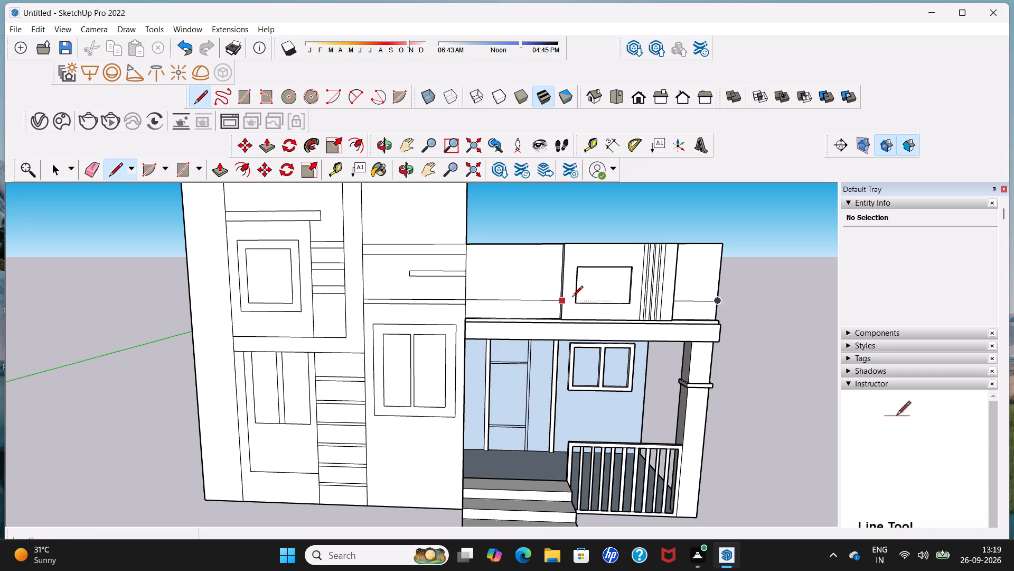
{"action": "middle_click_drag", "start_coordinate": [514, 285], "coordinate": [570, 285]}
{"action": "scroll", "coordinate": [553, 259], "scroll_direction": "up", "scroll_amount": 4}
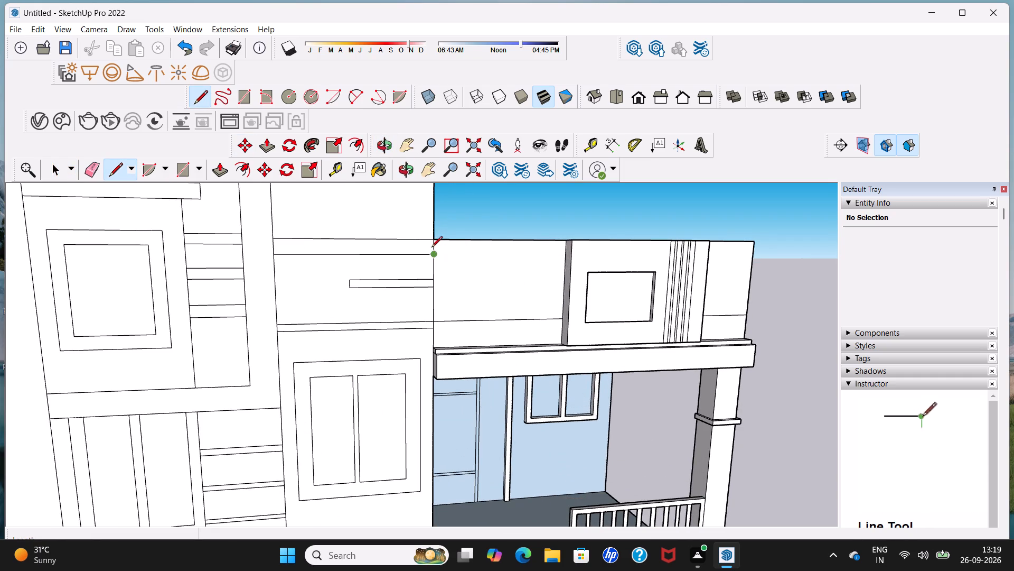
{"action": "scroll", "coordinate": [434, 249], "scroll_direction": "up", "scroll_amount": 5}
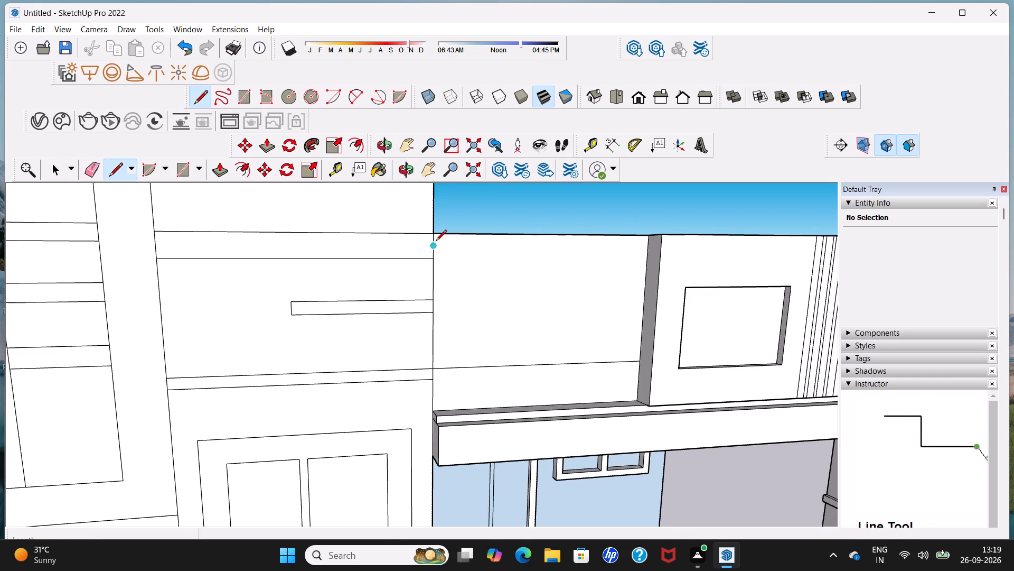
{"action": "left_click", "coordinate": [434, 242]}
{"action": "scroll", "coordinate": [649, 249], "scroll_direction": "up", "scroll_amount": 2}
{"action": "left_click", "coordinate": [649, 248]}
{"action": "scroll", "coordinate": [649, 246], "scroll_direction": "down", "scroll_amount": 11}
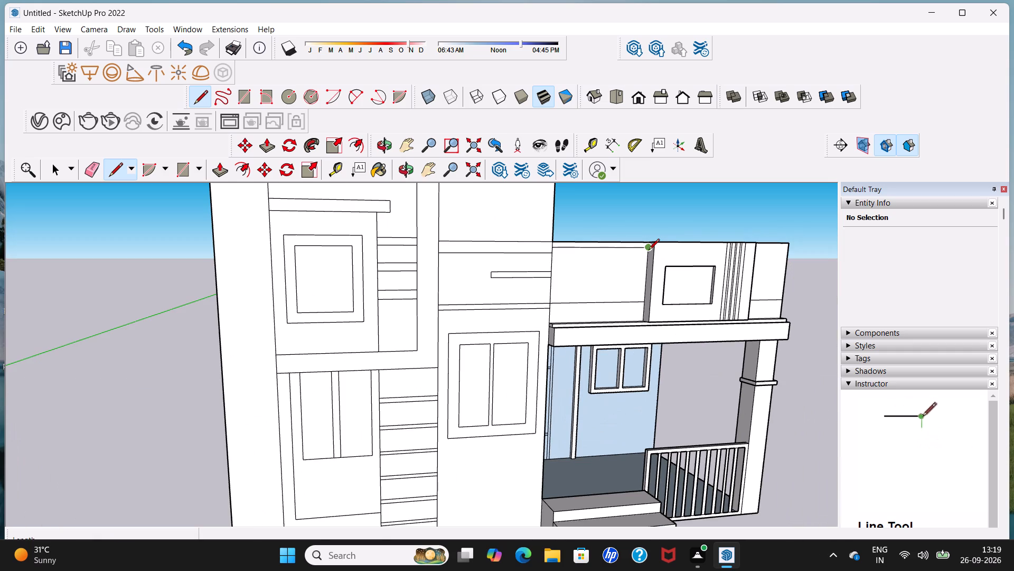
Draw a horizontal line about 2' 4 1/2" long just below the parapet's top edge, from the raised panel to the outer corner.
{"action": "middle_click_drag", "start_coordinate": [633, 265], "coordinate": [462, 266], "text": "shift"}
{"action": "scroll", "coordinate": [657, 267], "scroll_direction": "up", "scroll_amount": 3}
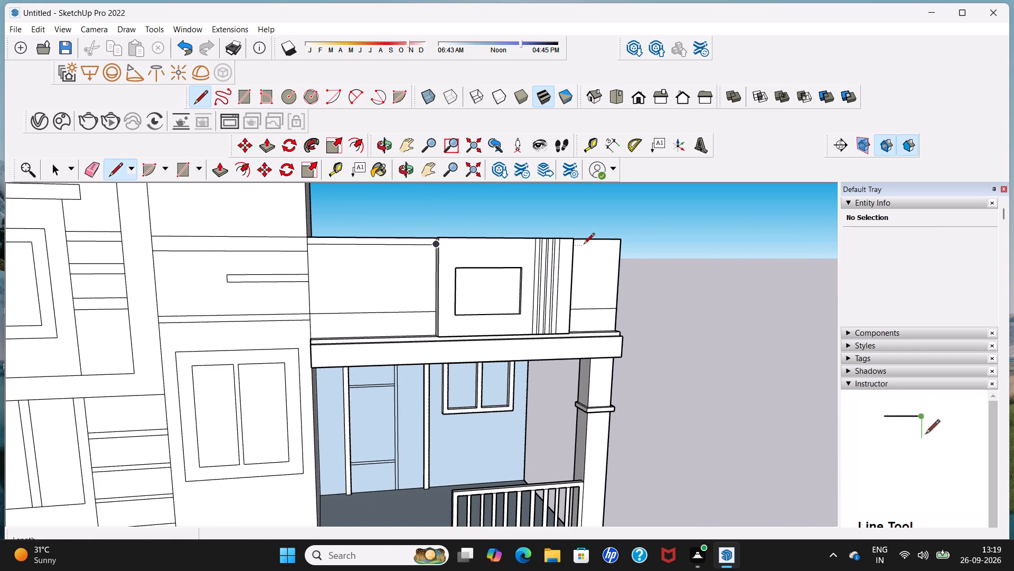
{"action": "middle_click_drag", "start_coordinate": [575, 249], "coordinate": [480, 259]}
{"action": "scroll", "coordinate": [579, 269], "scroll_direction": "up", "scroll_amount": 4}
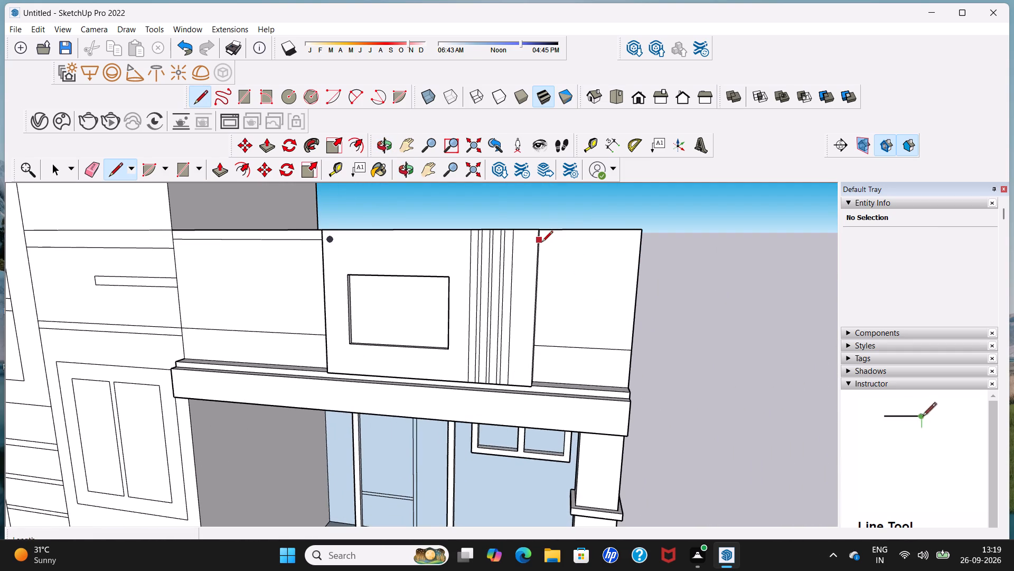
{"action": "middle_click_drag", "start_coordinate": [542, 243], "coordinate": [491, 253]}
{"action": "scroll", "coordinate": [518, 256], "scroll_direction": "up", "scroll_amount": 2}
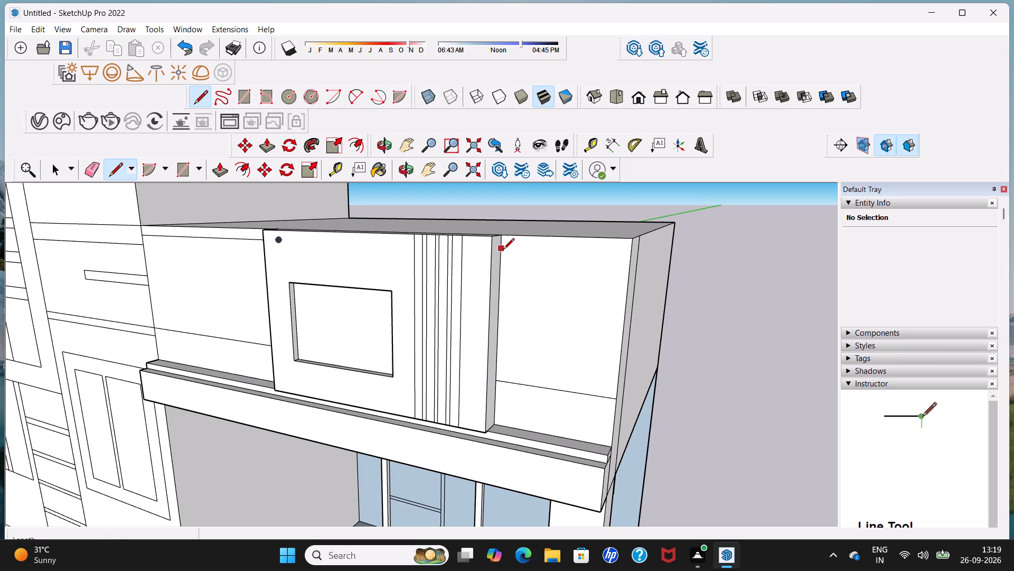
{"action": "left_click", "coordinate": [503, 250]}
{"action": "left_click", "coordinate": [630, 256]}
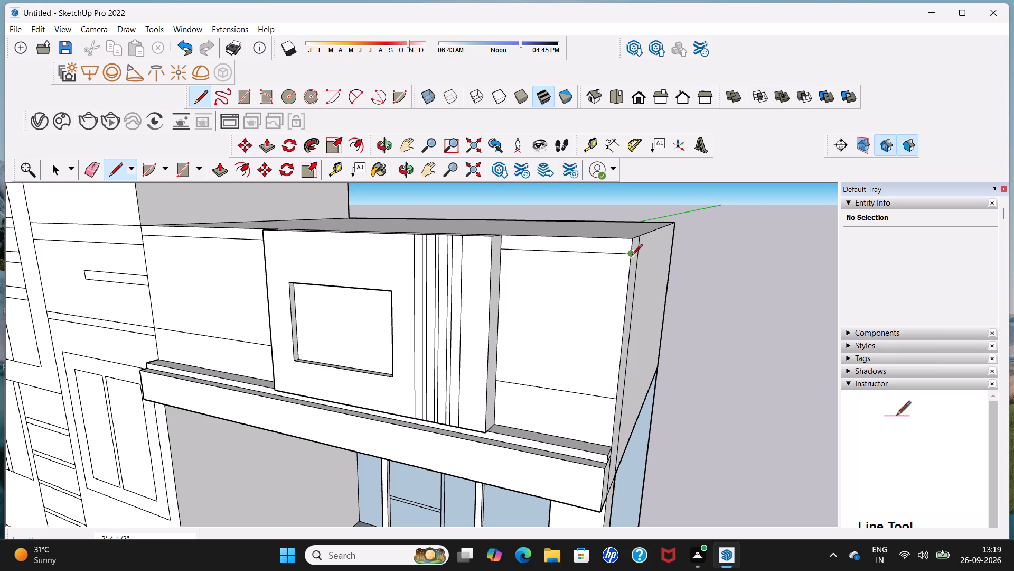
Draw a pair of vertical lines about 2' 8" high and 4 1/8" apart between the parapet's horizontal lines, beside the taller block.
{"action": "scroll", "coordinate": [632, 257], "scroll_direction": "down", "scroll_amount": 20}
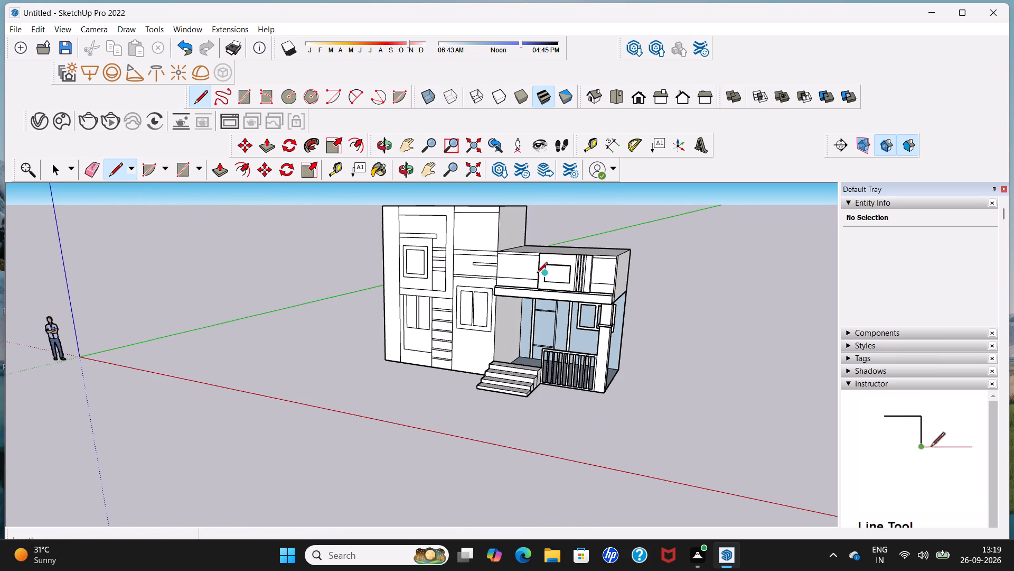
{"action": "middle_click_drag", "start_coordinate": [532, 274], "coordinate": [613, 277]}
{"action": "scroll", "coordinate": [556, 261], "scroll_direction": "up", "scroll_amount": 3}
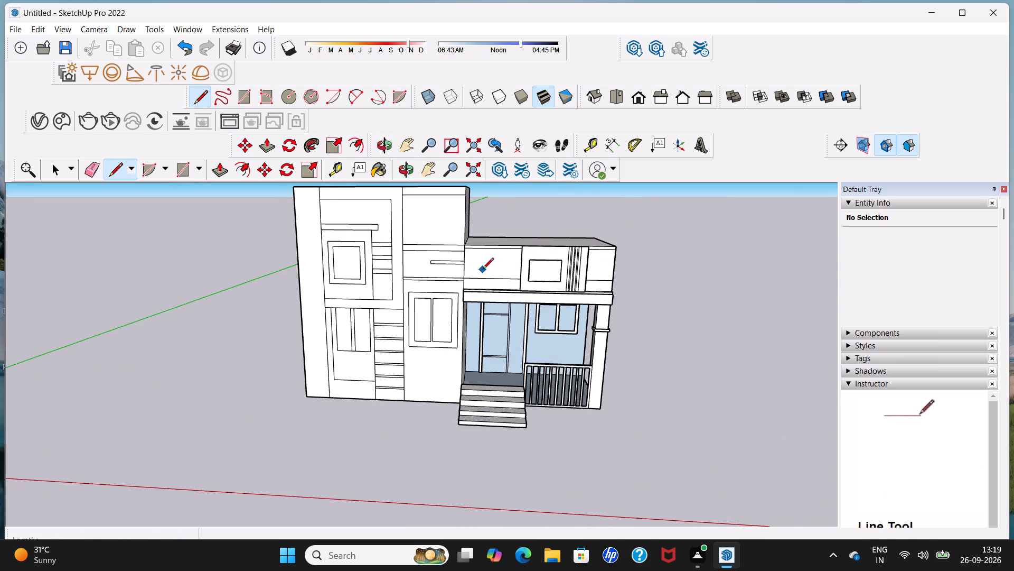
{"action": "middle_click_drag", "start_coordinate": [484, 270], "coordinate": [560, 270]}
{"action": "scroll", "coordinate": [522, 260], "scroll_direction": "up", "scroll_amount": 4}
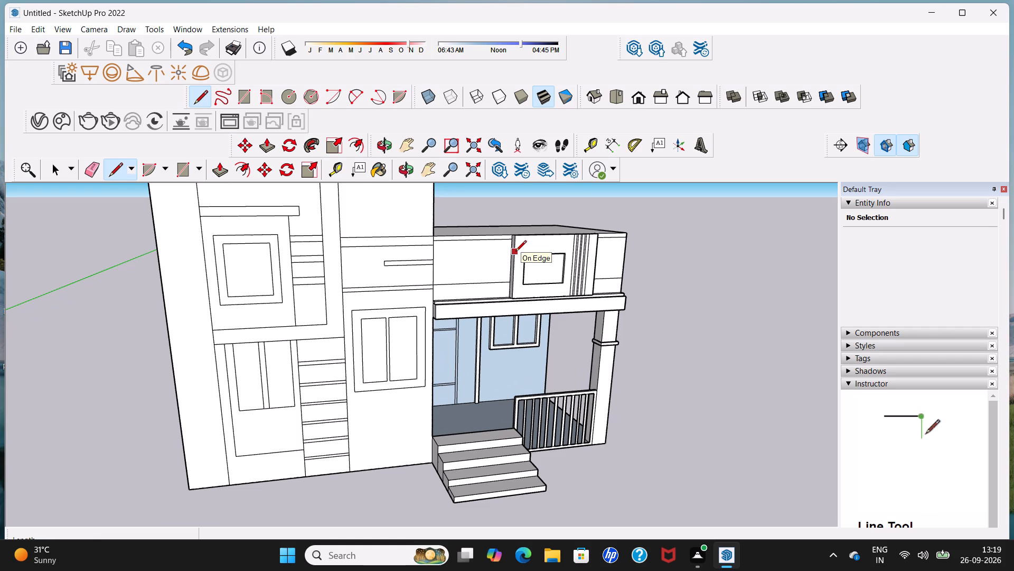
{"action": "scroll", "coordinate": [475, 259], "scroll_direction": "up", "scroll_amount": 1}
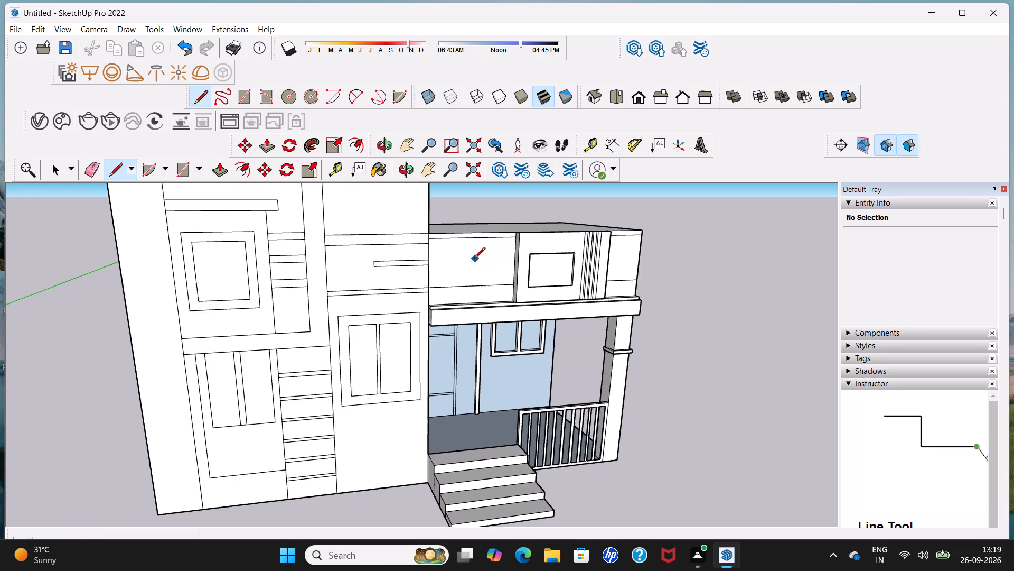
{"action": "scroll", "coordinate": [474, 259], "scroll_direction": "up", "scroll_amount": 2}
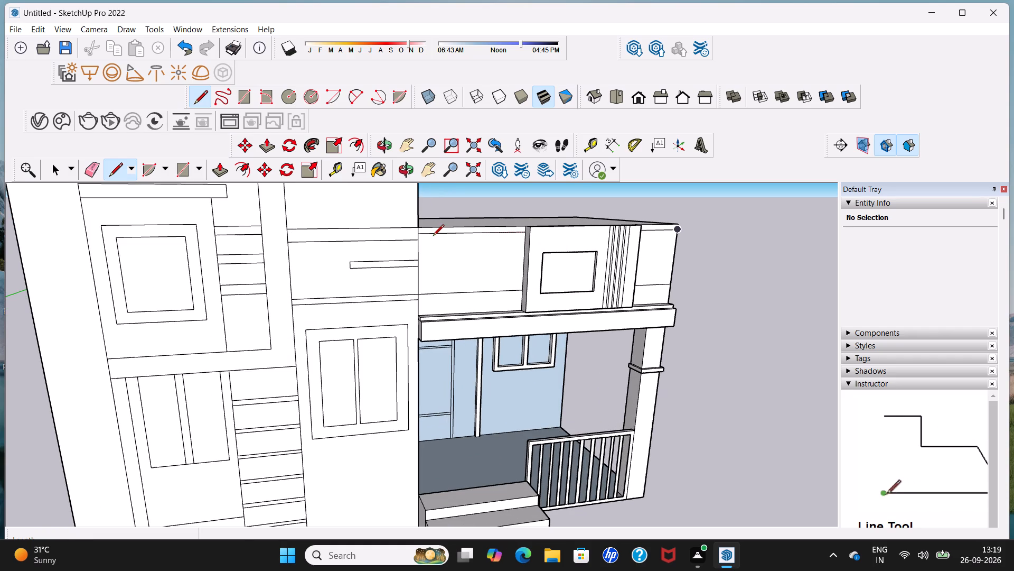
{"action": "left_click", "coordinate": [434, 235]}
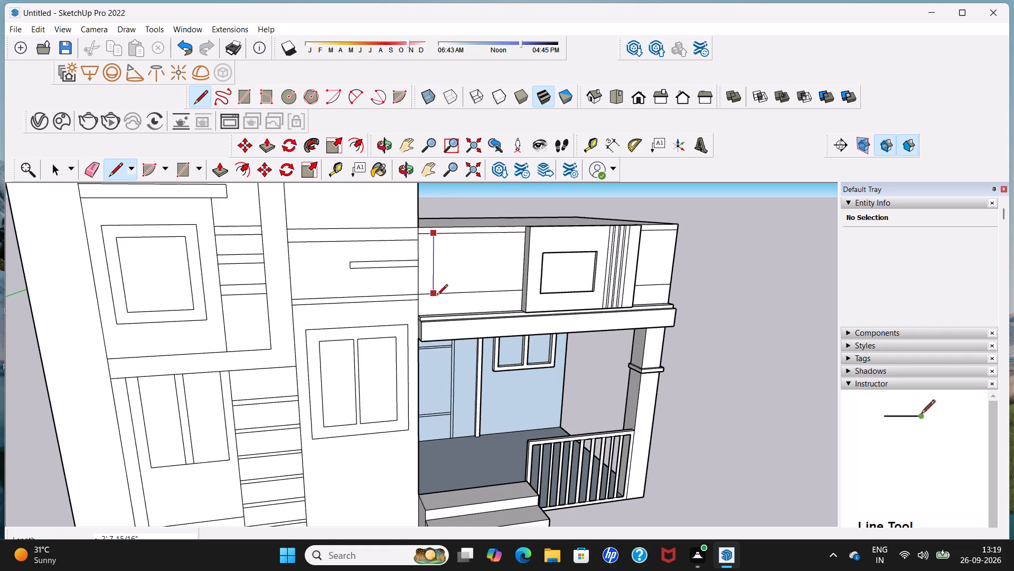
{"action": "left_click", "coordinate": [437, 296]}
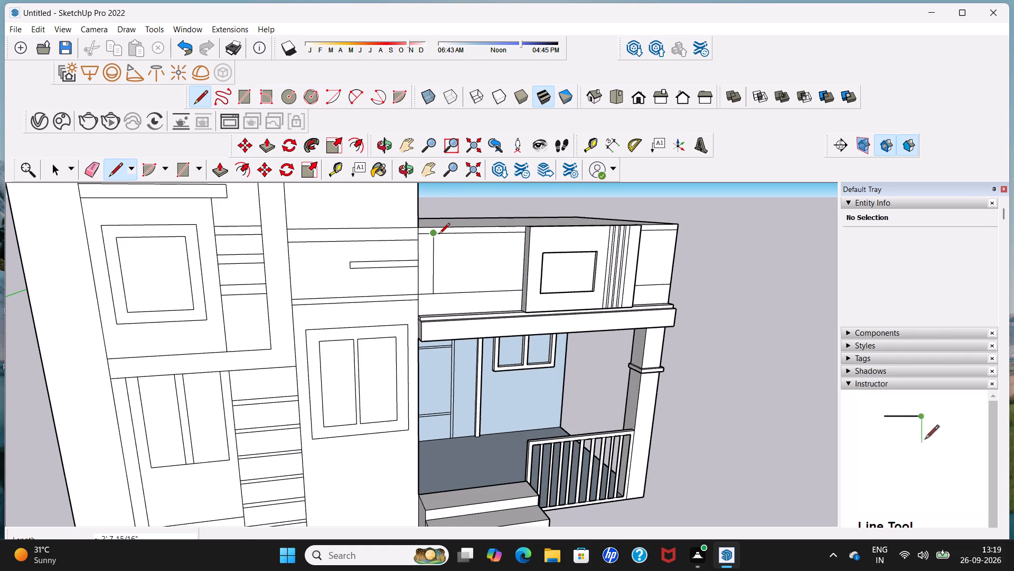
{"action": "left_click", "coordinate": [440, 234]}
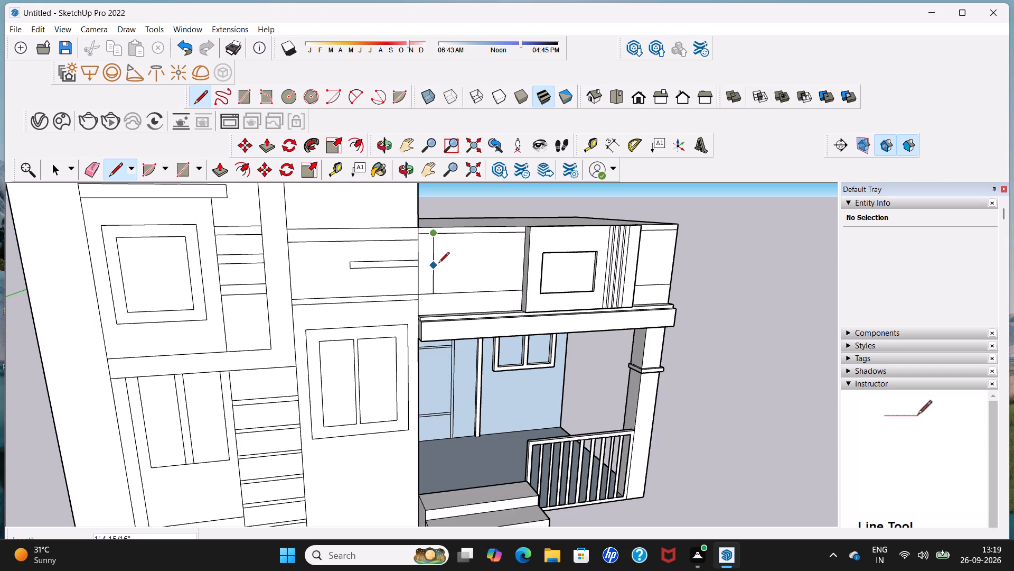
{"action": "scroll", "coordinate": [440, 233], "scroll_direction": "up", "scroll_amount": 4}
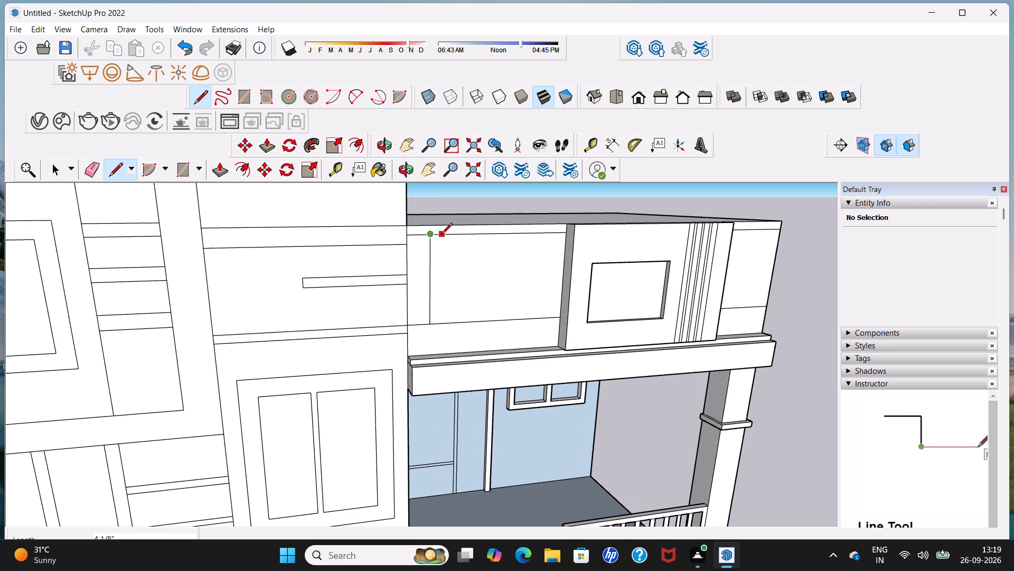
{"action": "left_click", "coordinate": [442, 235]}
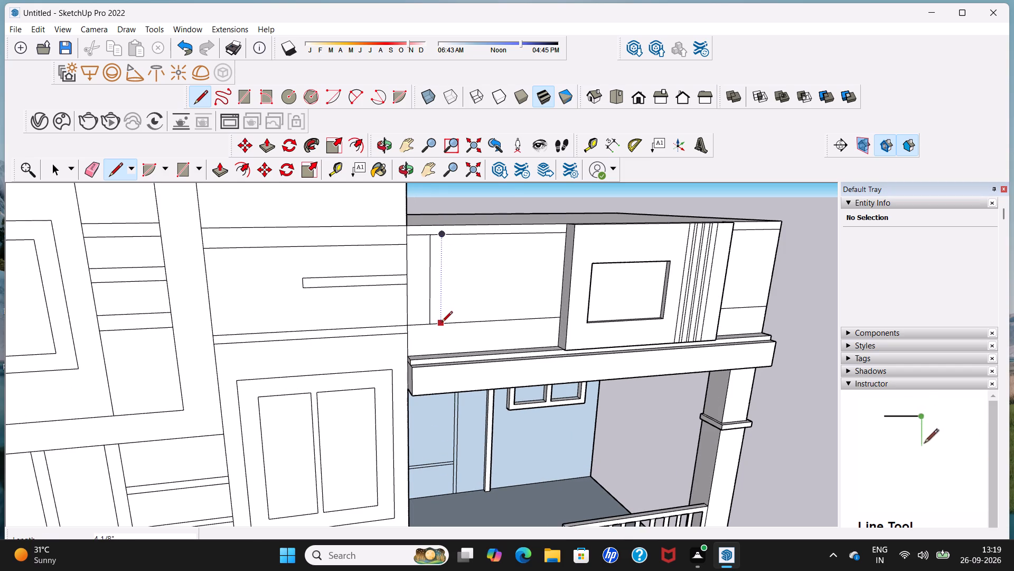
{"action": "left_click", "coordinate": [442, 323]}
Draw a second narrow pair of vertical lines about 2' 8" high between the parapet's horizontal lines, next to the first pair.
{"action": "left_click", "coordinate": [447, 237]}
{"action": "left_click", "coordinate": [465, 237]}
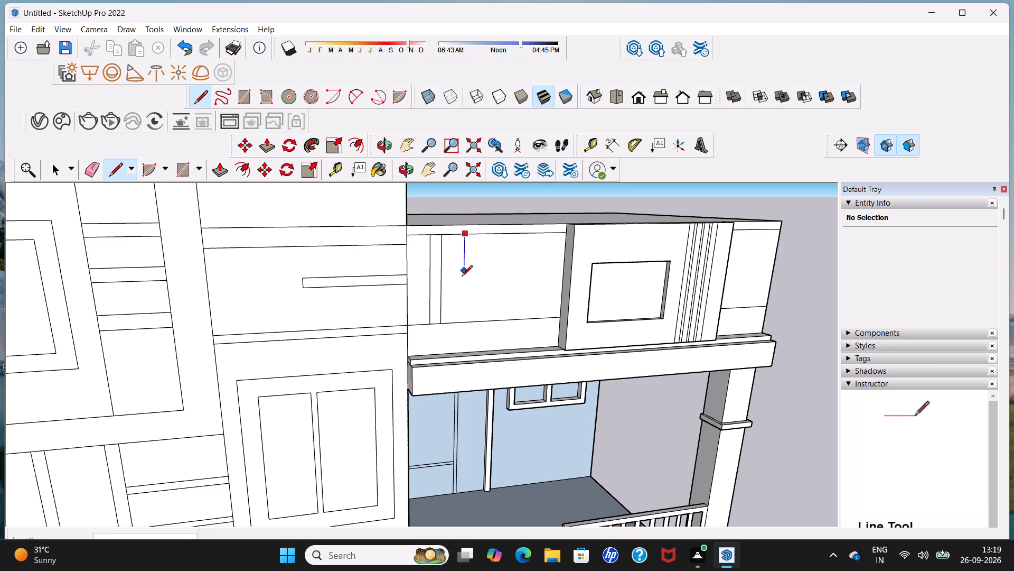
{"action": "left_click", "coordinate": [467, 320]}
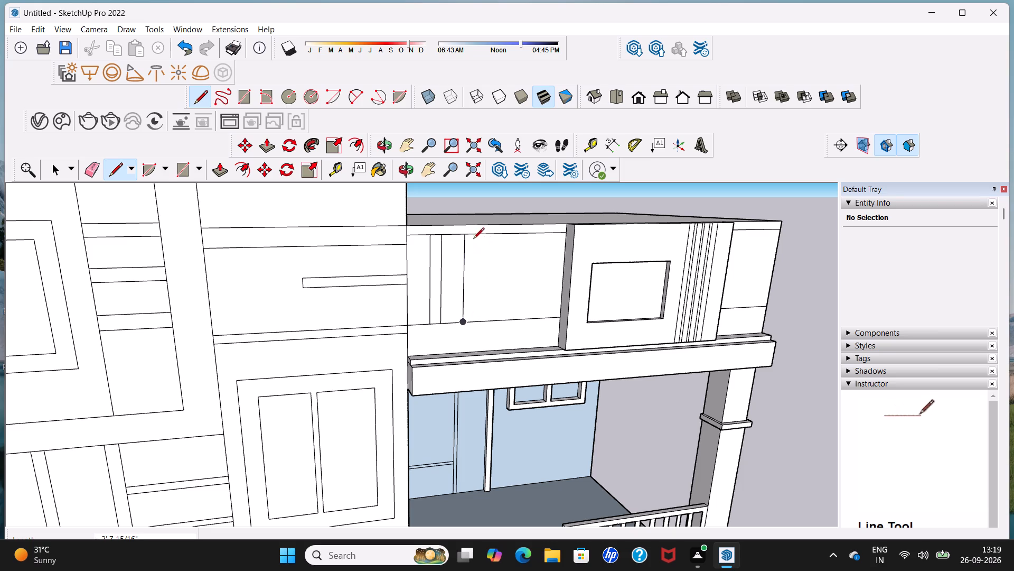
{"action": "left_click", "coordinate": [475, 235]}
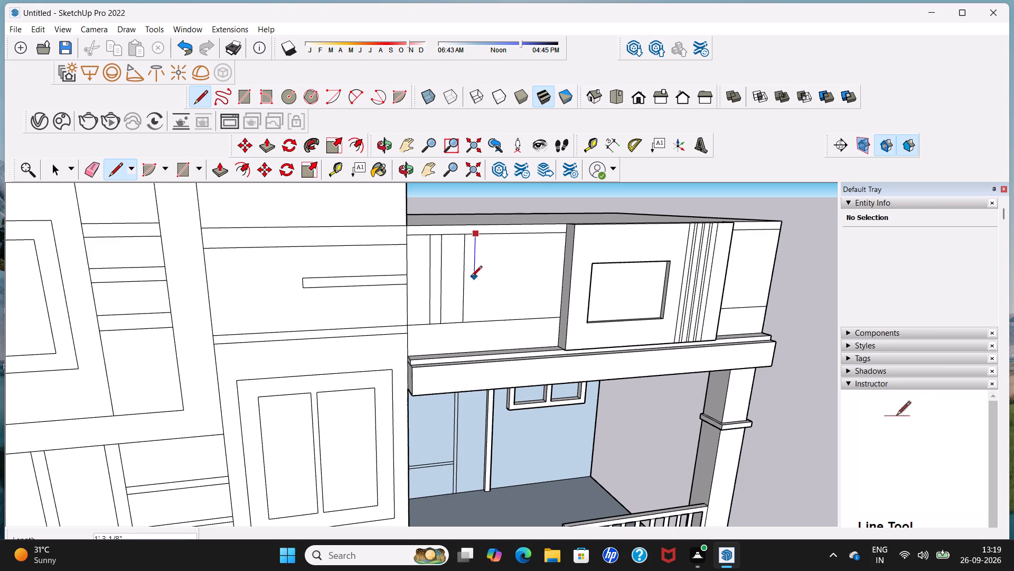
{"action": "left_click", "coordinate": [471, 323]}
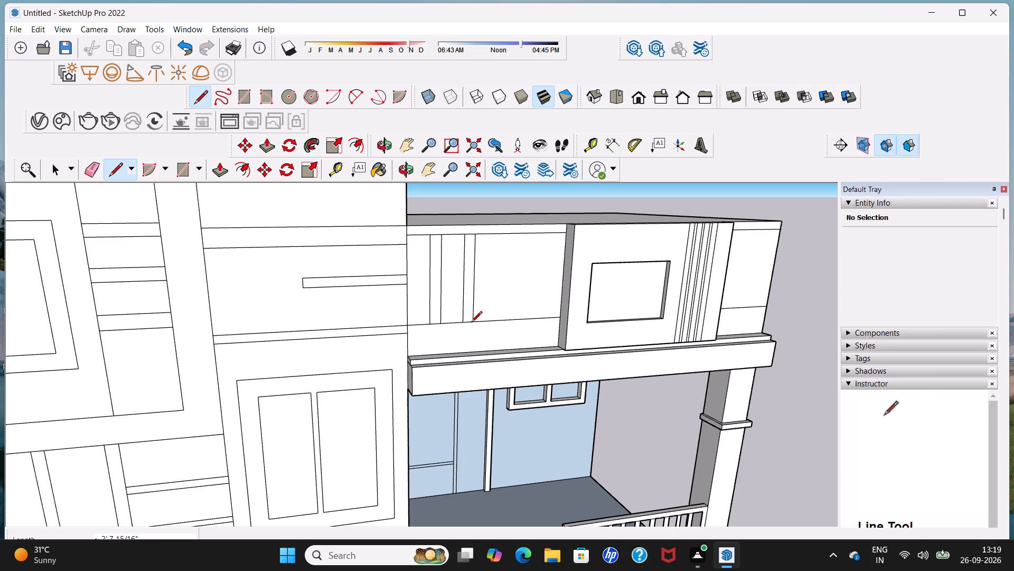
Draw a third narrow pair of full-height vertical lines between the parapet's horizontal lines, spaced like the previous pairs.
{"action": "left_click", "coordinate": [501, 235]}
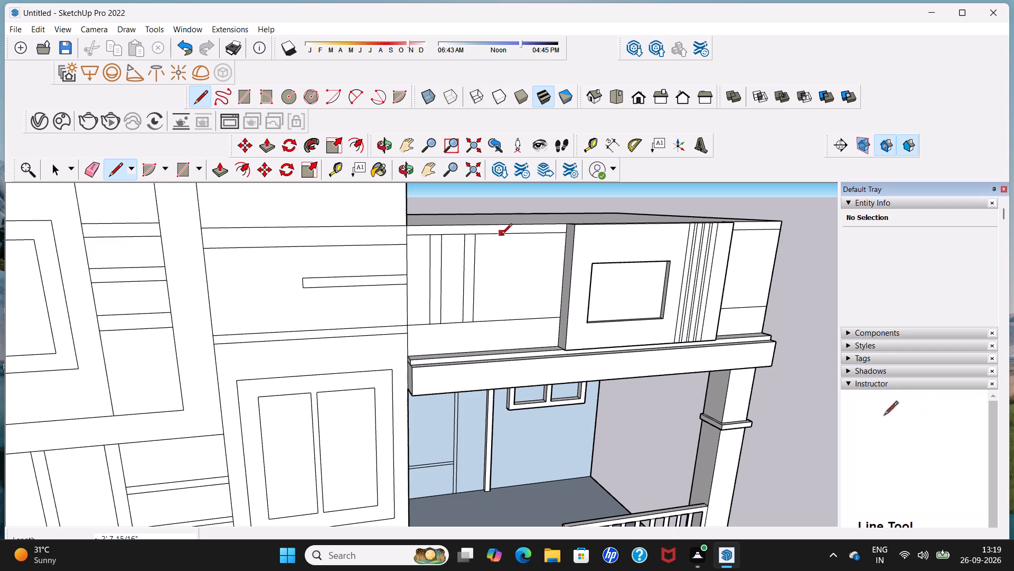
{"action": "left_click", "coordinate": [493, 319]}
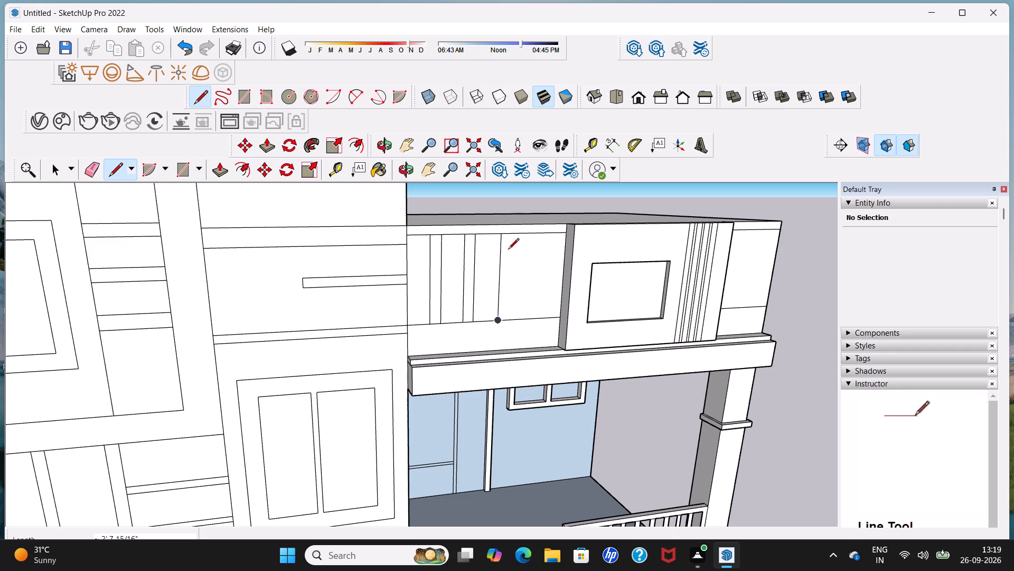
{"action": "left_click", "coordinate": [512, 236]}
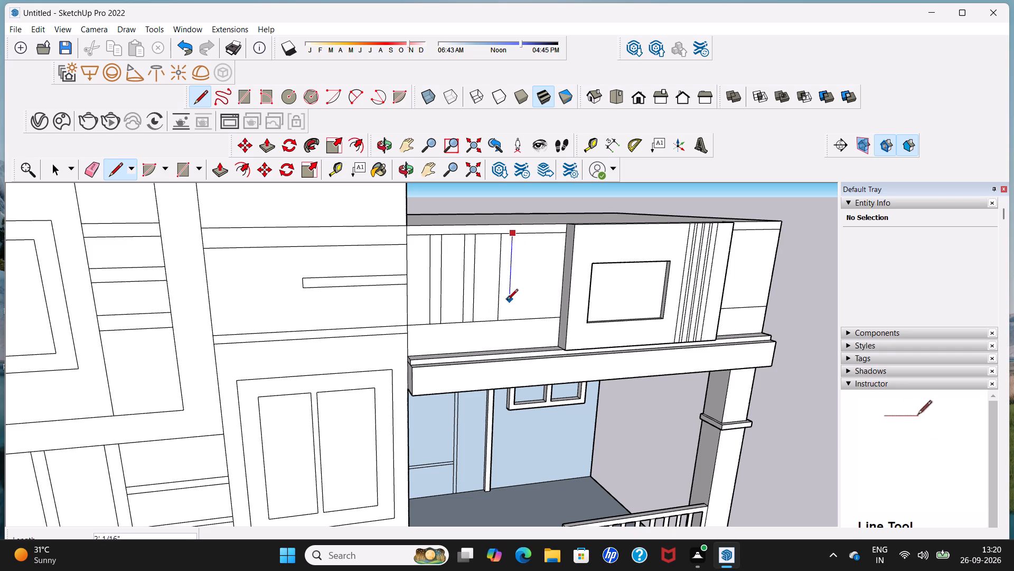
{"action": "left_click", "coordinate": [508, 317]}
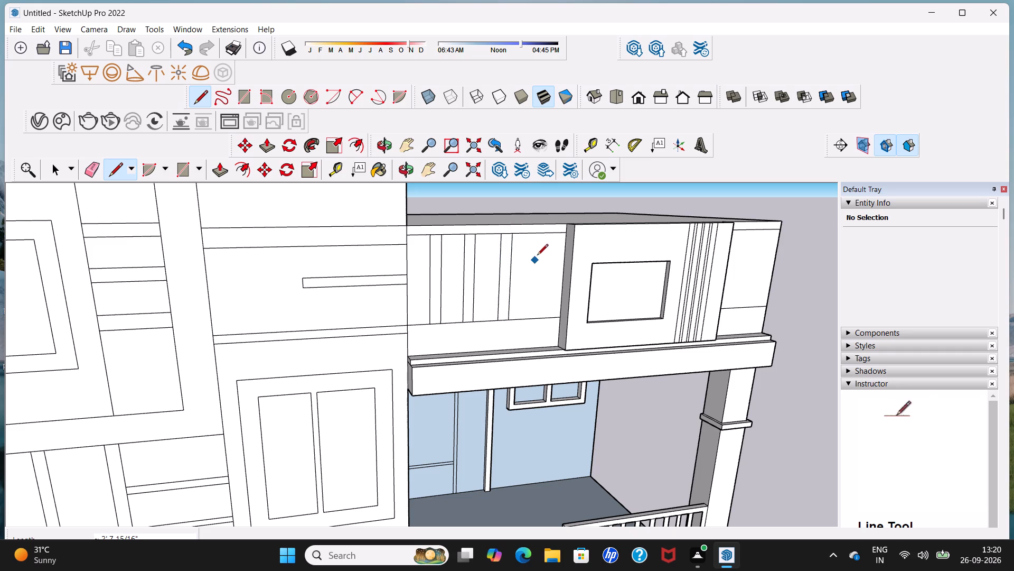
Draw a fourth pair of vertical lines about 2' 8" high between the parapet's horizontal lines, close to the raised panel.
{"action": "scroll", "coordinate": [538, 235], "scroll_direction": "up", "scroll_amount": 4}
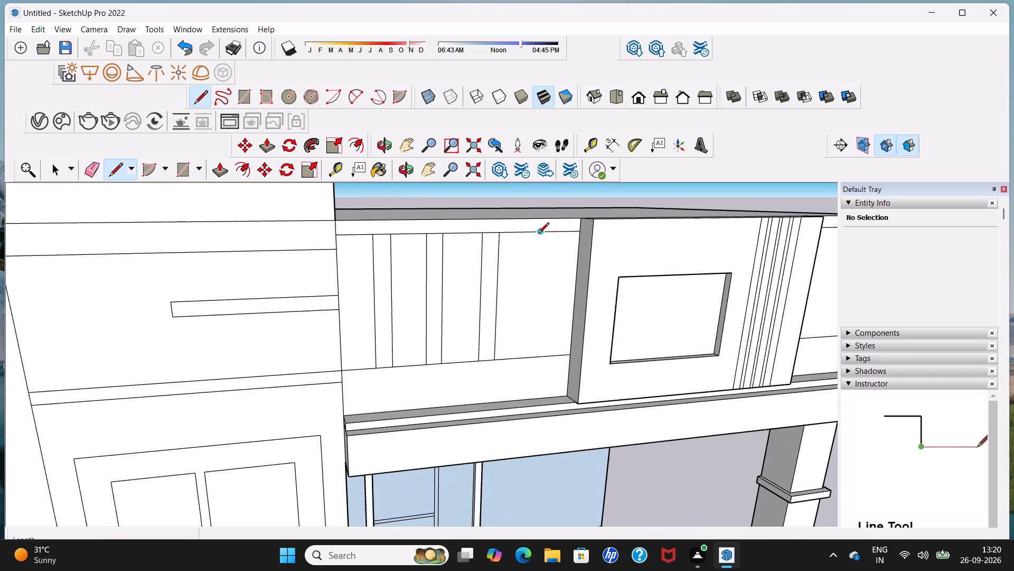
{"action": "scroll", "coordinate": [534, 234], "scroll_direction": "up", "scroll_amount": 2}
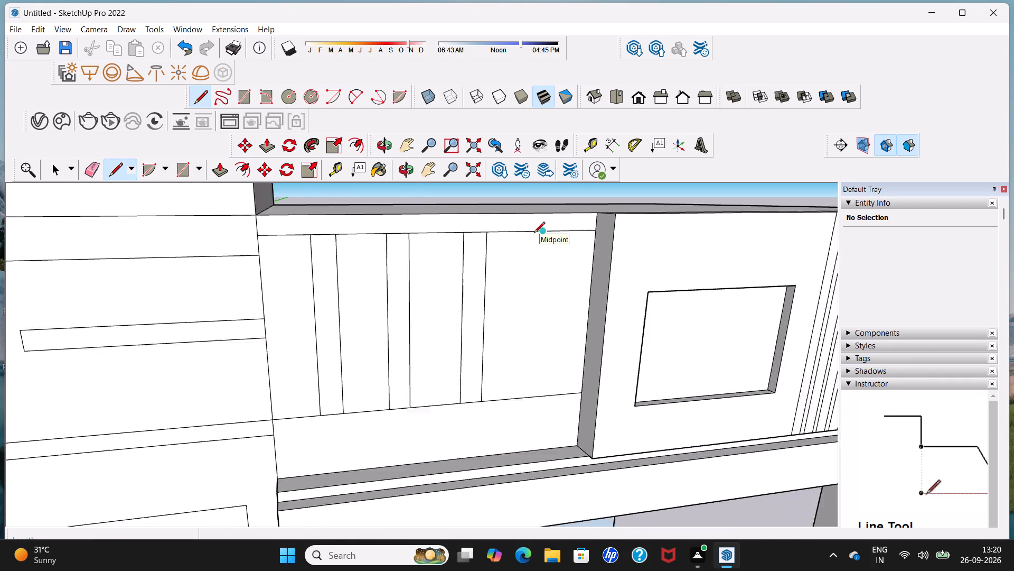
{"action": "scroll", "coordinate": [534, 234], "scroll_direction": "up", "scroll_amount": 2}
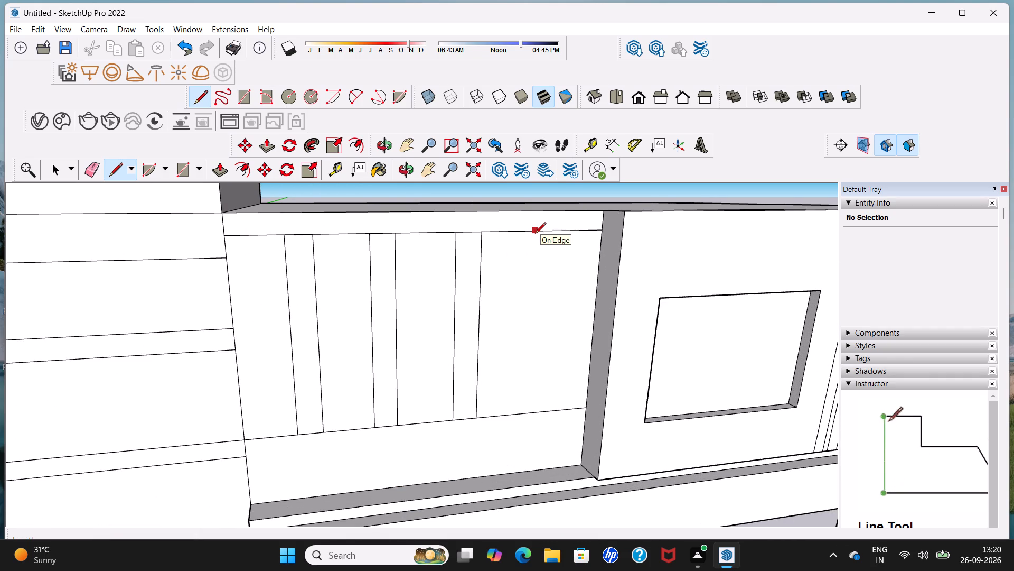
{"action": "left_click", "coordinate": [535, 234]}
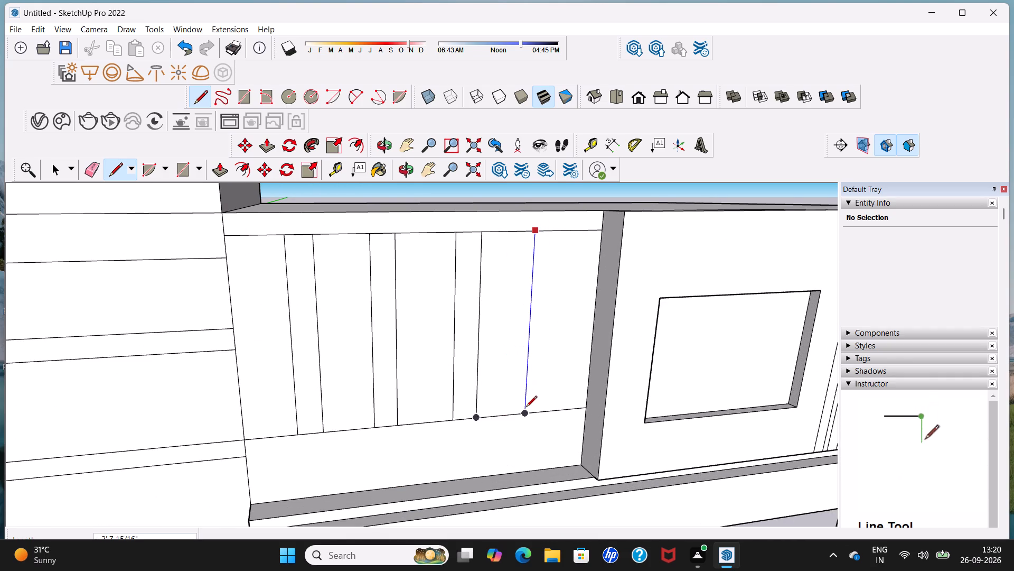
{"action": "left_click", "coordinate": [527, 411]}
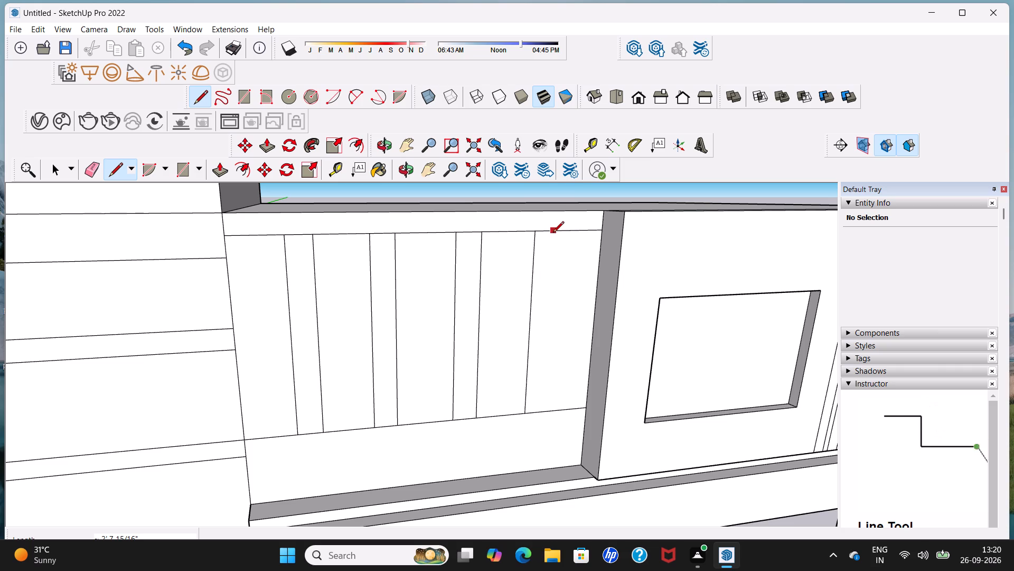
{"action": "left_click", "coordinate": [553, 233]}
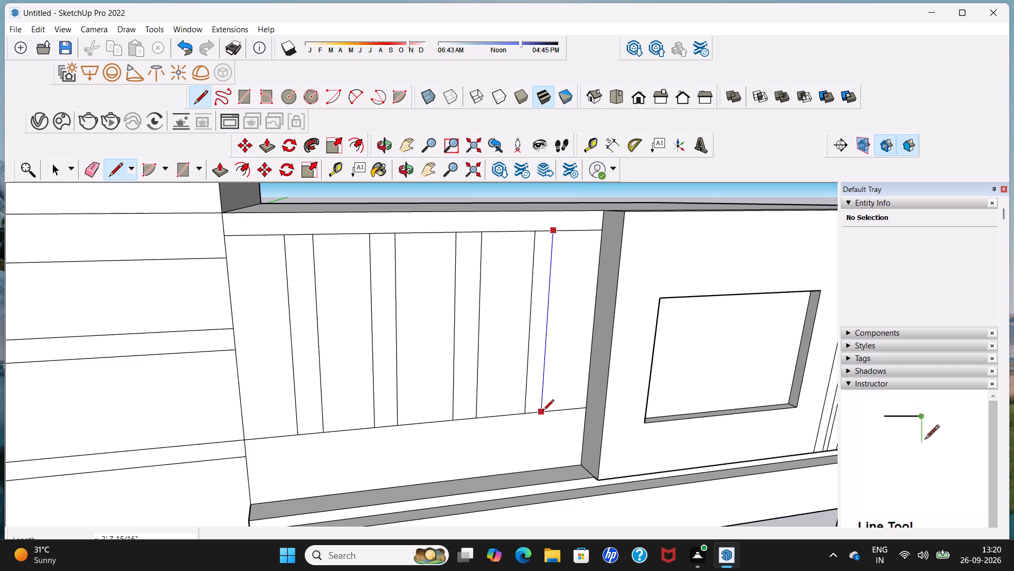
{"action": "left_click", "coordinate": [543, 411]}
Draw a pair of vertical lines about 2' 8" high between the horizontal lines of the outer parapet section, beside the raised panel.
{"action": "scroll", "coordinate": [552, 399], "scroll_direction": "down", "scroll_amount": 11}
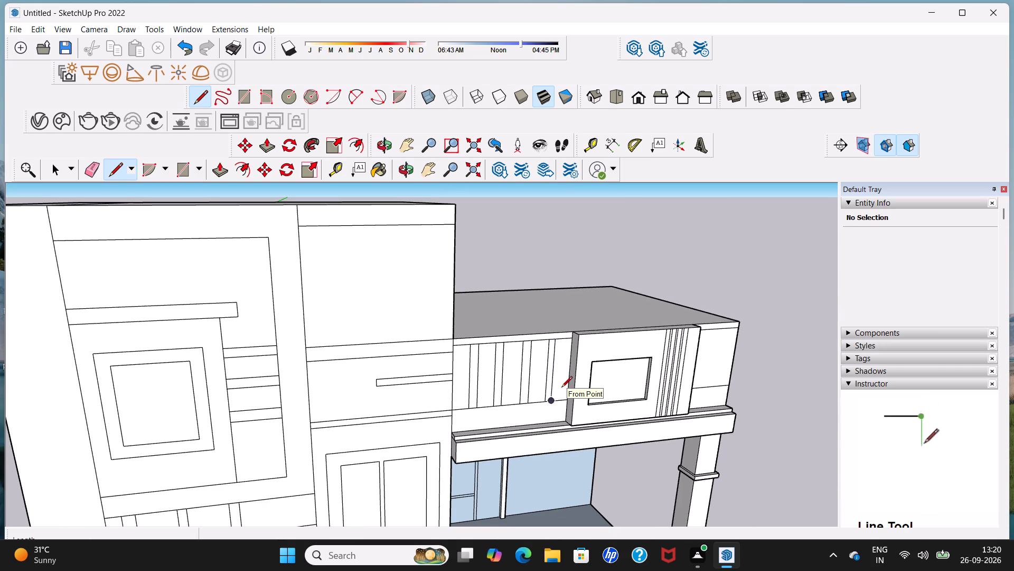
{"action": "middle_click_drag", "start_coordinate": [557, 385], "coordinate": [344, 337], "text": "shift"}
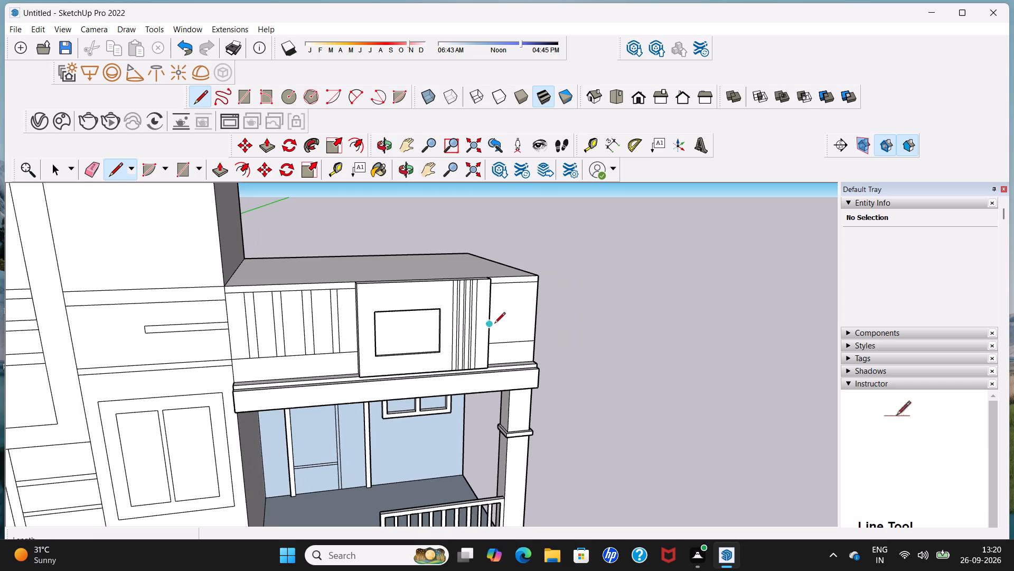
{"action": "middle_click_drag", "start_coordinate": [499, 324], "coordinate": [467, 319]}
{"action": "scroll", "coordinate": [518, 300], "scroll_direction": "up", "scroll_amount": 3}
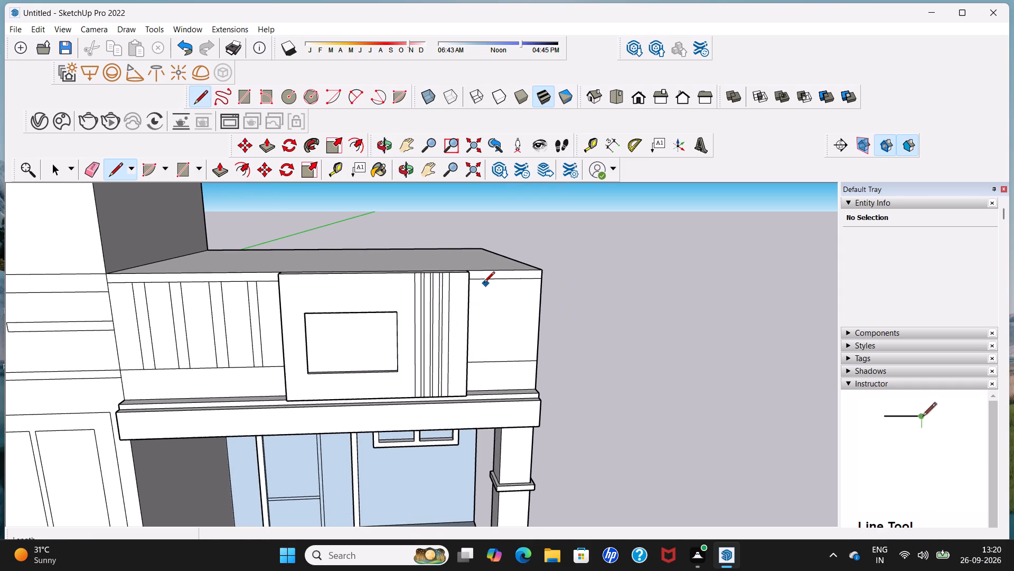
{"action": "left_click", "coordinate": [485, 281]}
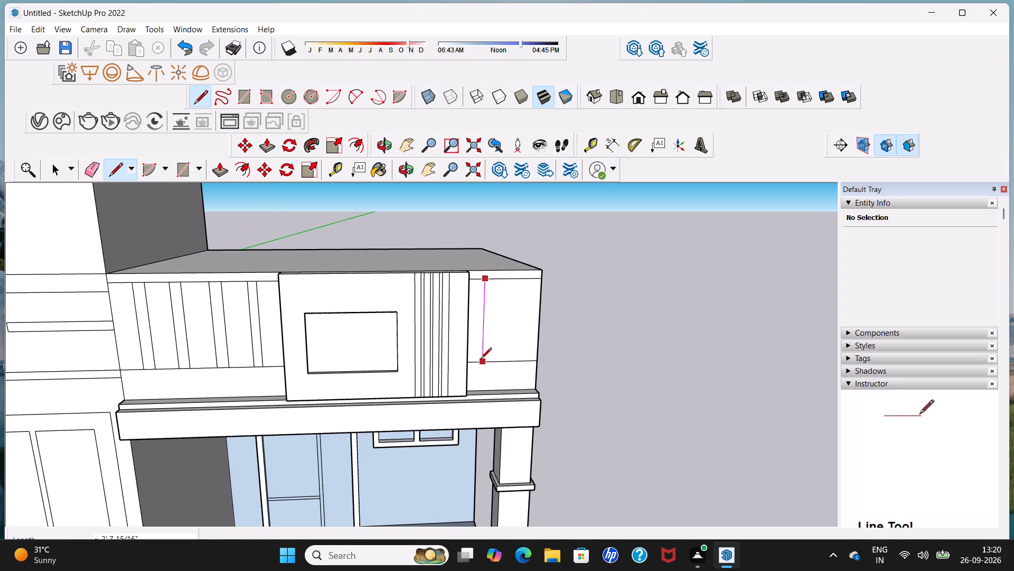
{"action": "left_click", "coordinate": [481, 360]}
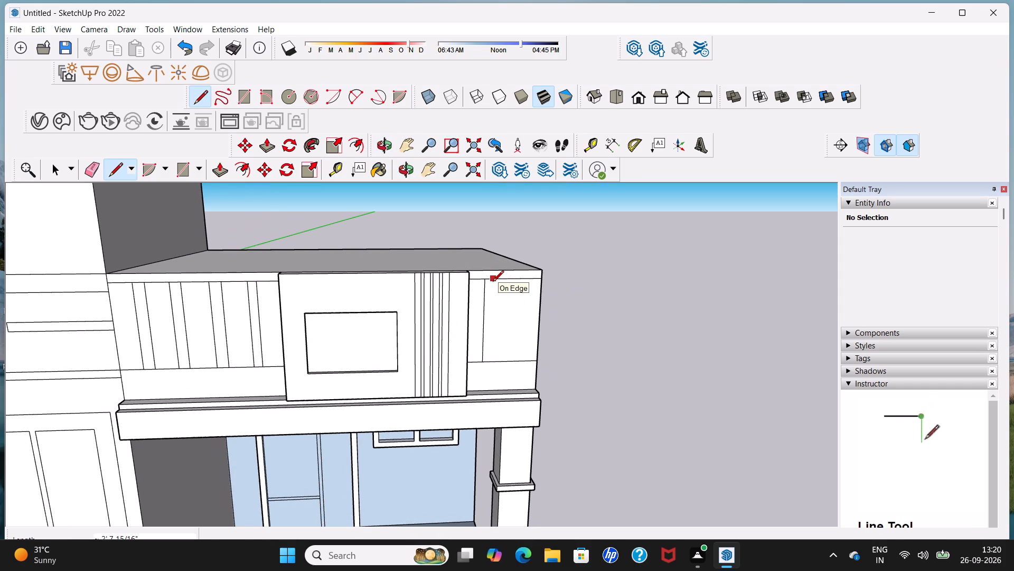
{"action": "left_click", "coordinate": [493, 282]}
{"action": "left_click", "coordinate": [490, 361]}
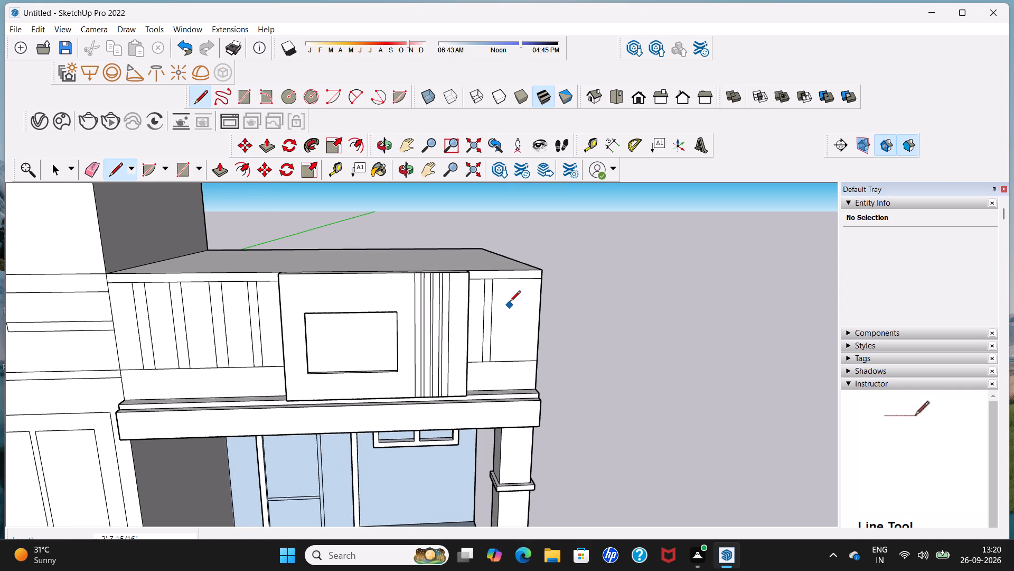
Draw a second pair of vertical lines about 2' 8" high on the outer parapet section, nearer the outer corner.
{"action": "scroll", "coordinate": [508, 282], "scroll_direction": "up", "scroll_amount": 3}
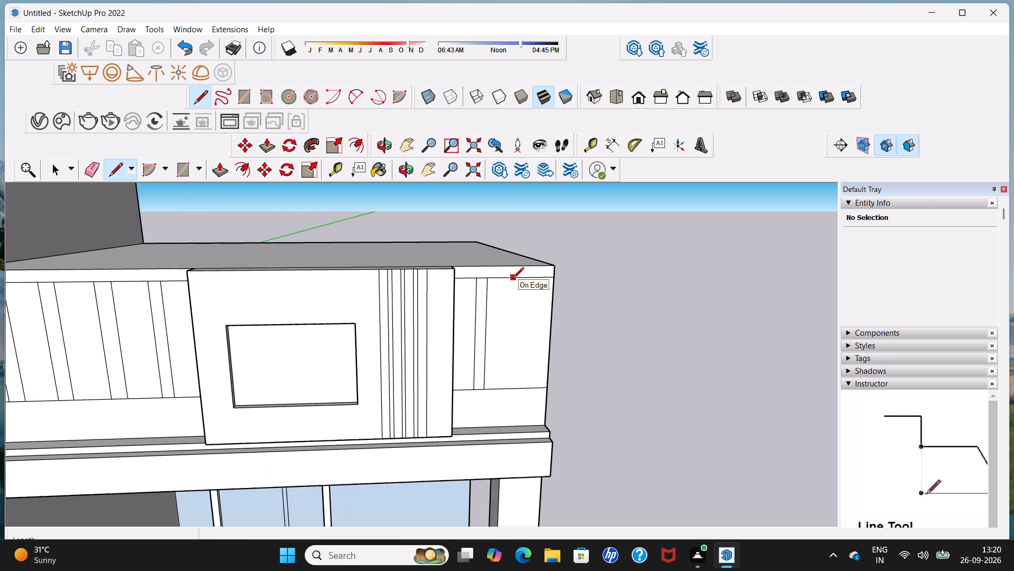
{"action": "left_click", "coordinate": [513, 279]}
{"action": "left_click", "coordinate": [509, 385]}
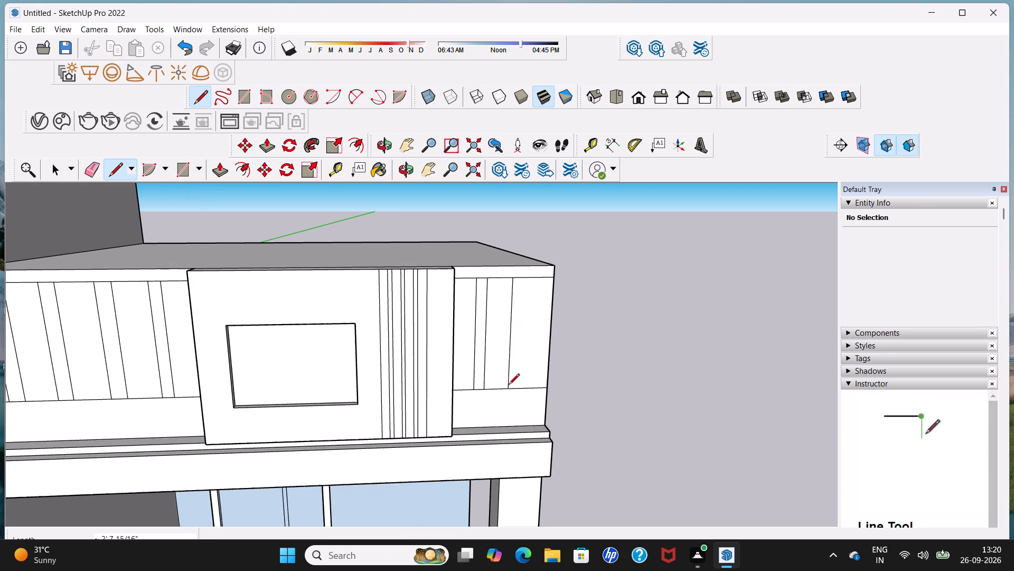
{"action": "left_click", "coordinate": [522, 281]}
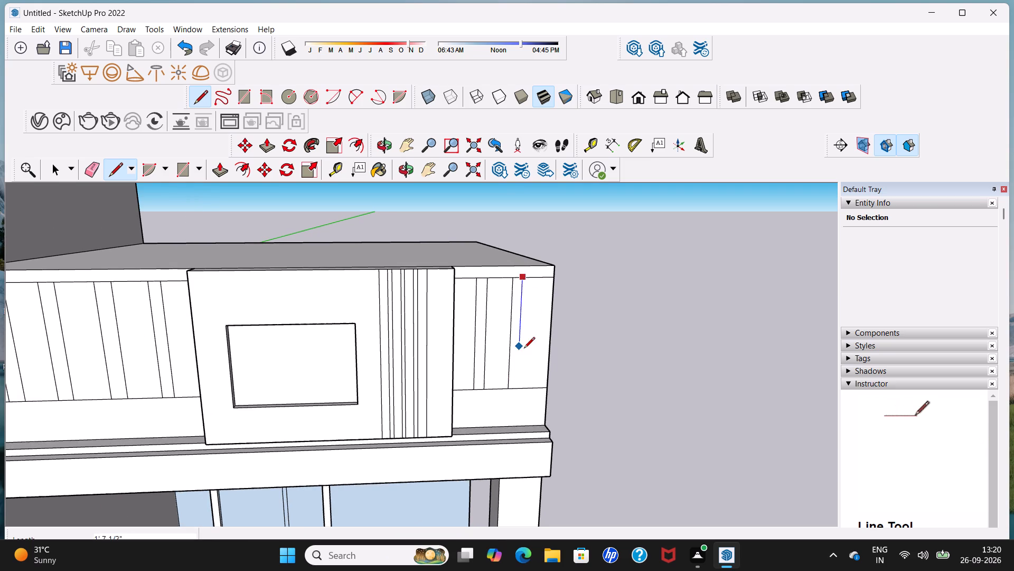
{"action": "left_click", "coordinate": [523, 383]}
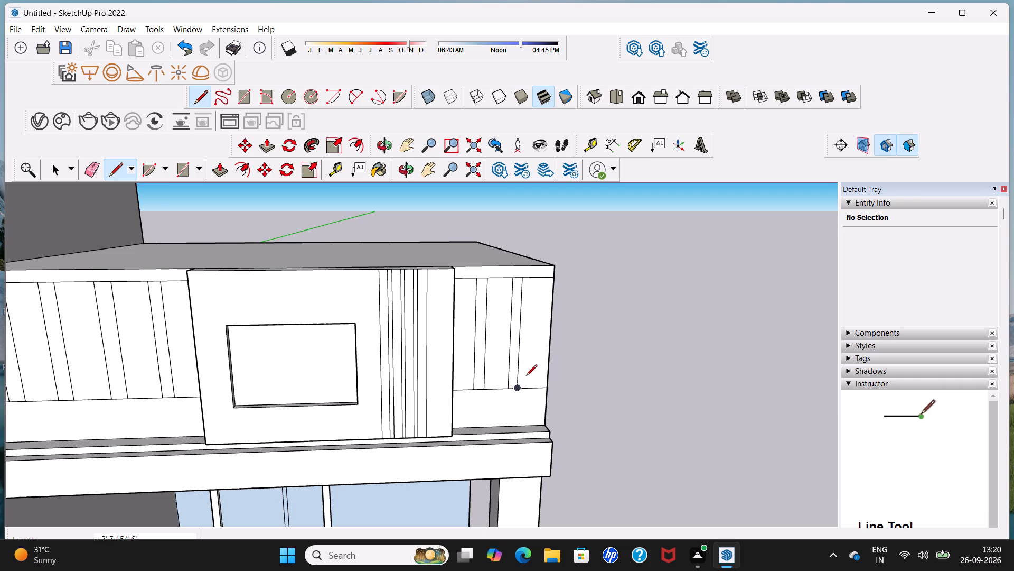
Delete the three wide faces between the vertical strips on the outer parapet section, leaving the narrow strips as balusters.
{"action": "key", "text": "space"}
{"action": "left_click", "coordinate": [526, 356]}
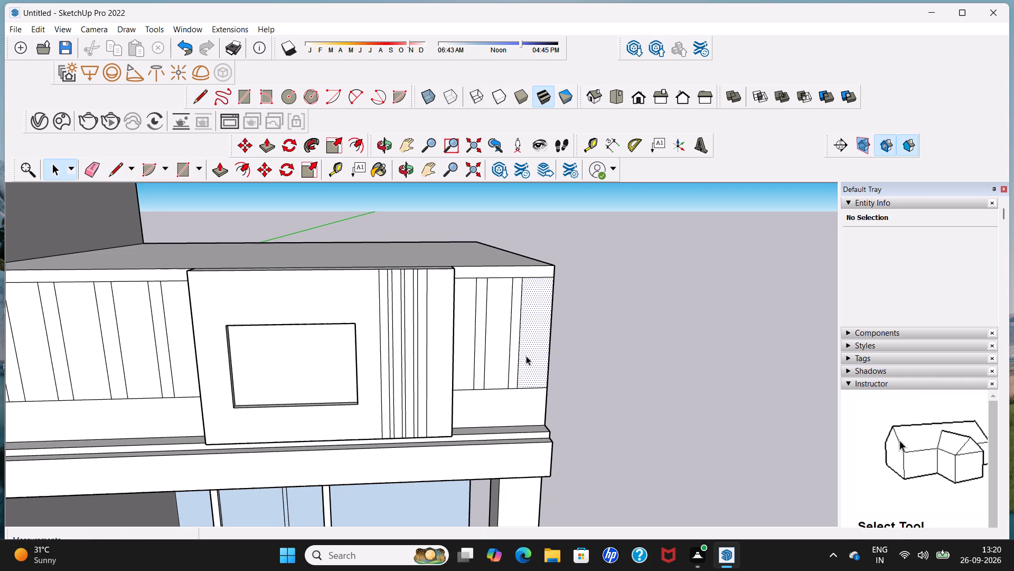
{"action": "key", "text": "Delete"}
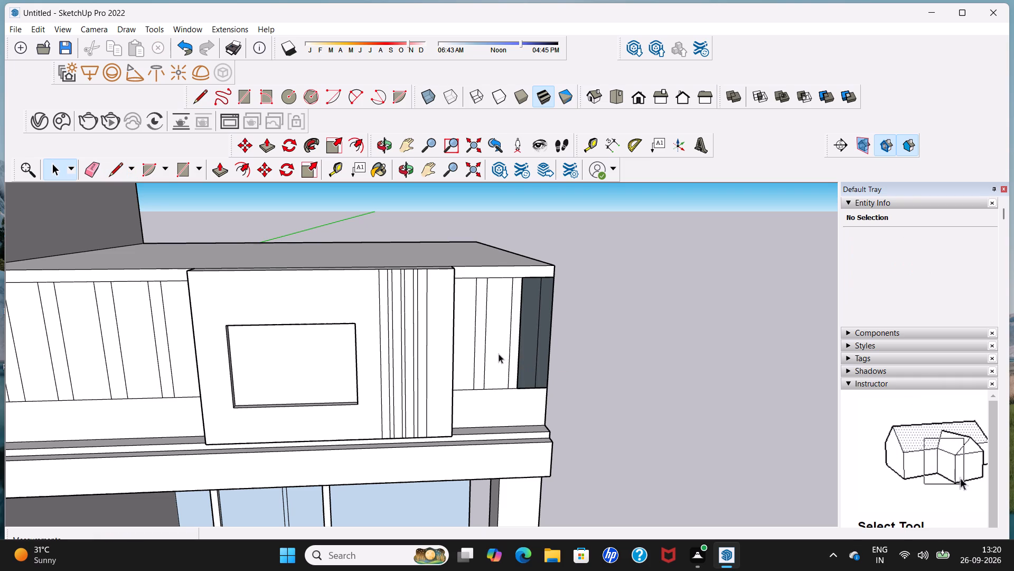
{"action": "left_click", "coordinate": [499, 354]}
{"action": "key", "text": "Delete"}
{"action": "left_click", "coordinate": [462, 358]}
{"action": "key", "text": "Delete"}
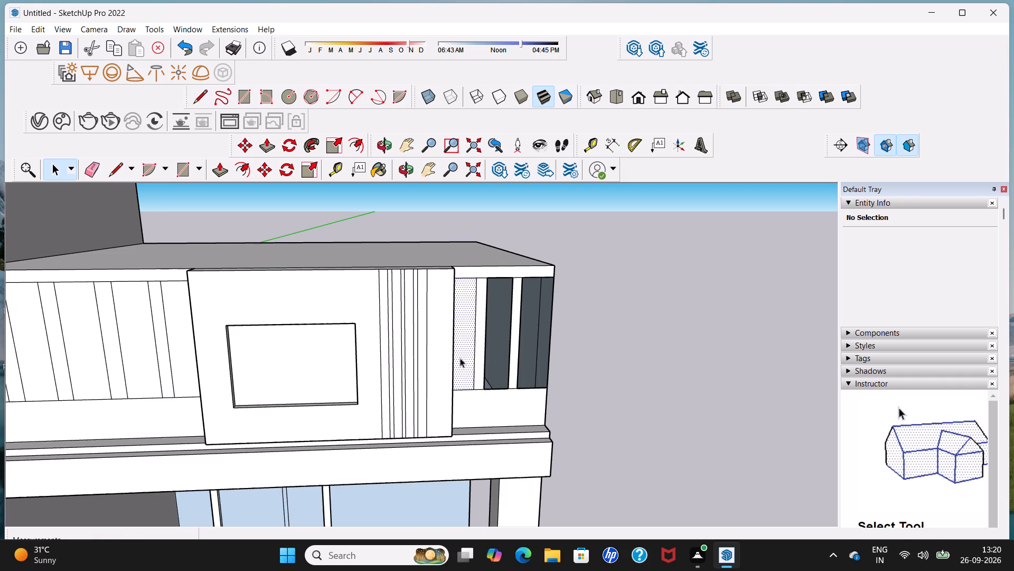
{"action": "key", "text": "Delete"}
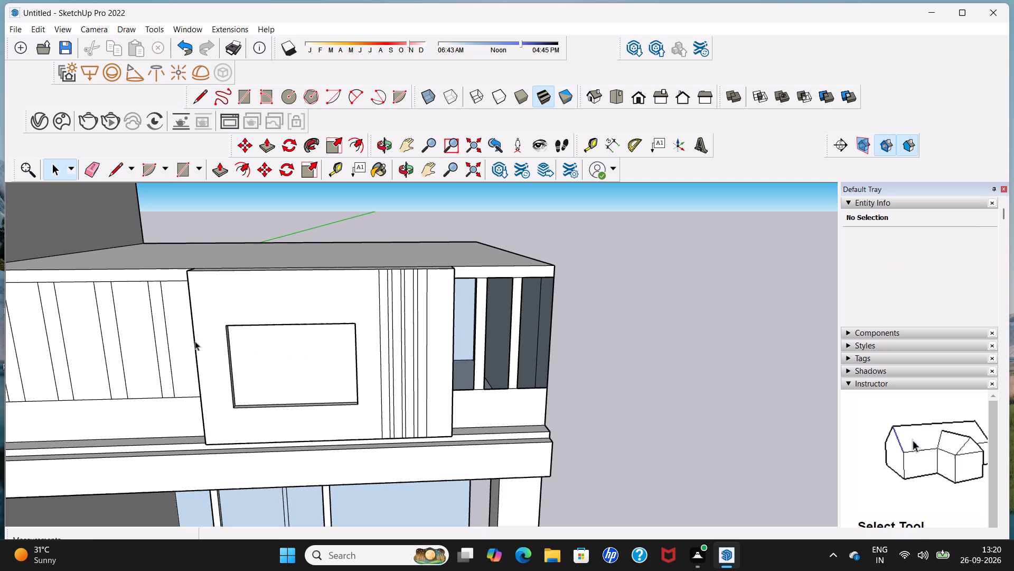
Delete the five wide faces between the vertical strips on the parapet section between the raised panel and the main block.
{"action": "left_click", "coordinate": [180, 345]}
{"action": "key", "text": "Delete"}
{"action": "left_click", "coordinate": [145, 351]}
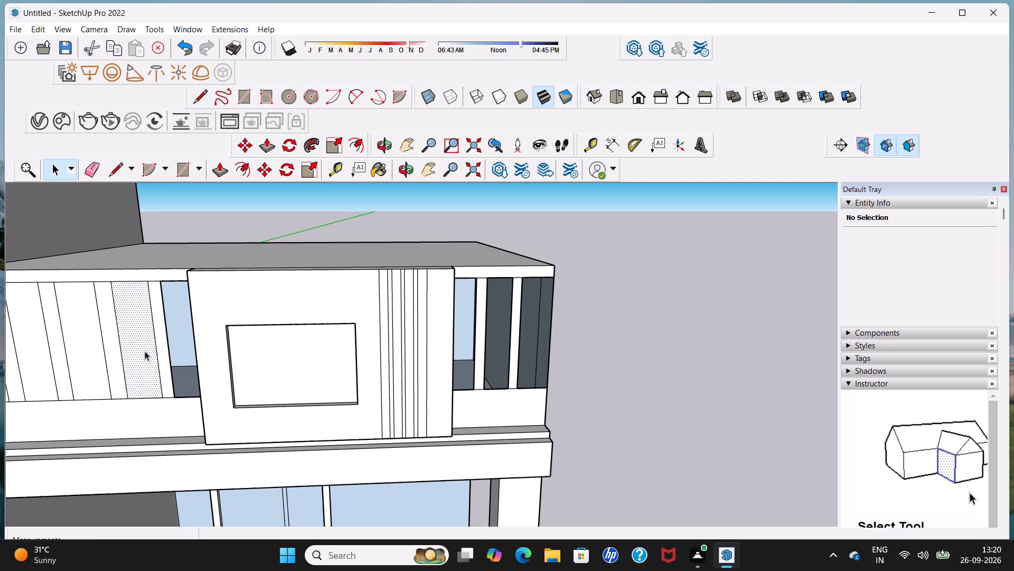
{"action": "key", "text": "Delete"}
{"action": "left_click", "coordinate": [96, 358]}
{"action": "key", "text": "Delete"}
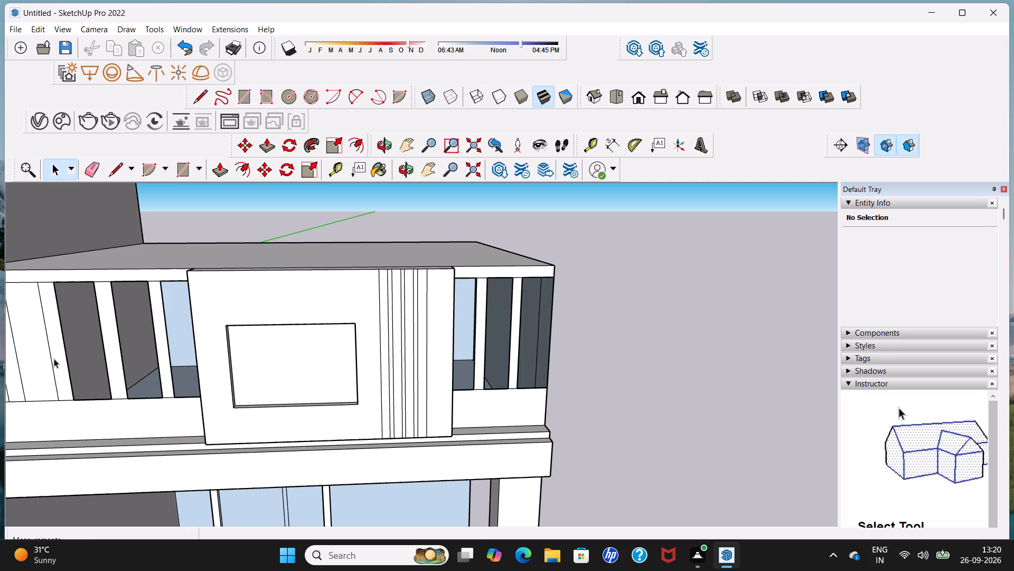
{"action": "left_click", "coordinate": [41, 361]}
{"action": "key", "text": "Delete"}
{"action": "scroll", "coordinate": [44, 357], "scroll_direction": "down", "scroll_amount": 7}
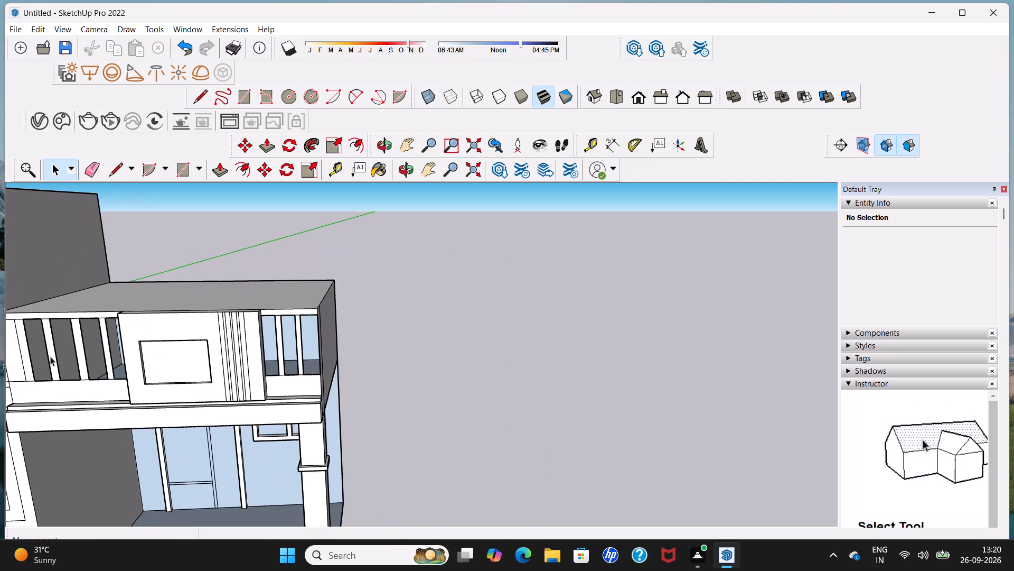
{"action": "scroll", "coordinate": [50, 356], "scroll_direction": "down", "scroll_amount": 2}
{"action": "middle_click_drag", "start_coordinate": [55, 357], "coordinate": [258, 351], "text": "shift"}
{"action": "scroll", "coordinate": [230, 353], "scroll_direction": "up", "scroll_amount": 1}
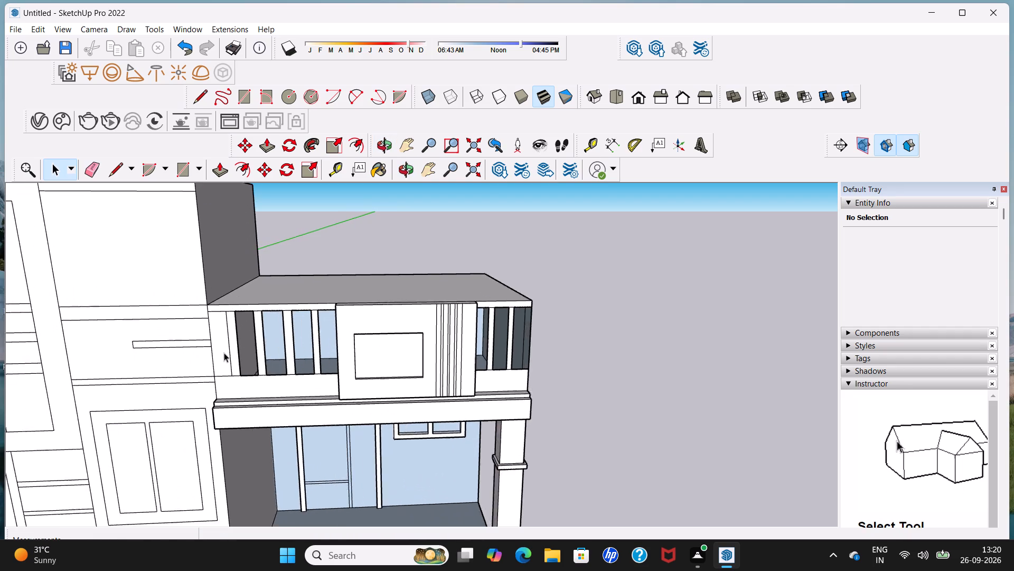
{"action": "scroll", "coordinate": [224, 353], "scroll_direction": "up", "scroll_amount": 2}
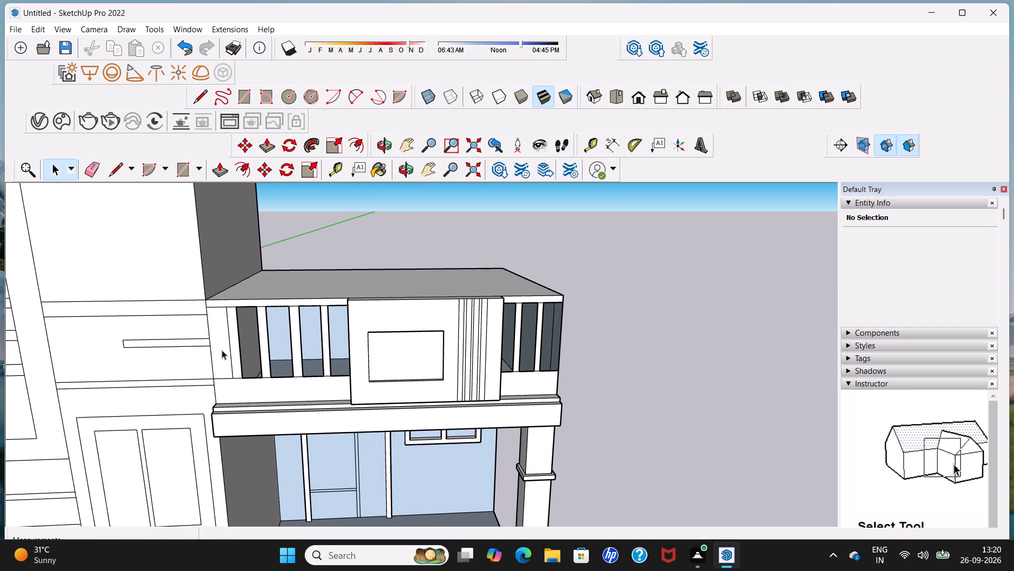
{"action": "left_click", "coordinate": [222, 350]}
{"action": "key", "text": "Delete"}
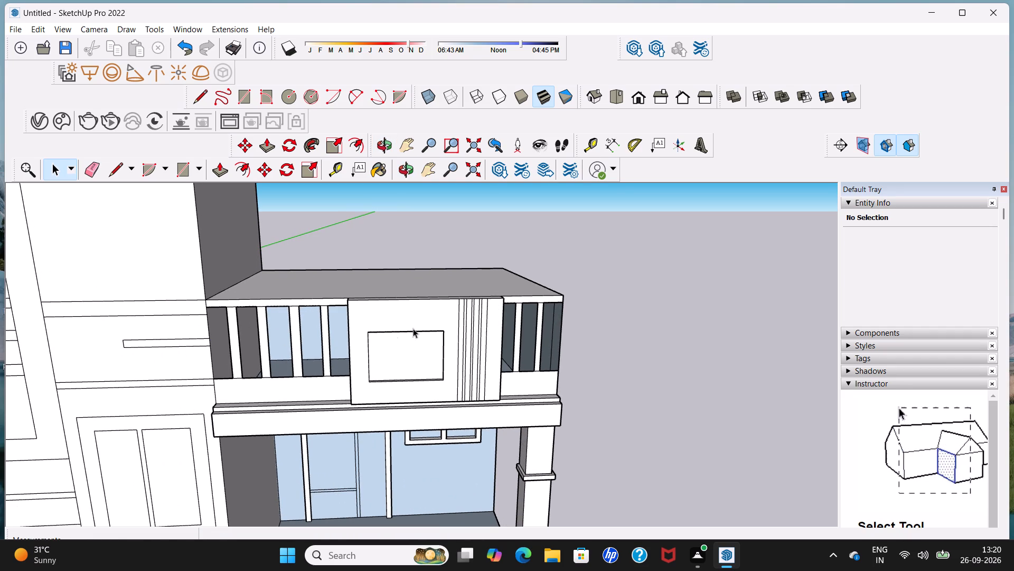
Delete the top face covering the porch's upper level to open up the balcony behind the parapet.
{"action": "middle_click_drag", "start_coordinate": [425, 327], "coordinate": [128, 343]}
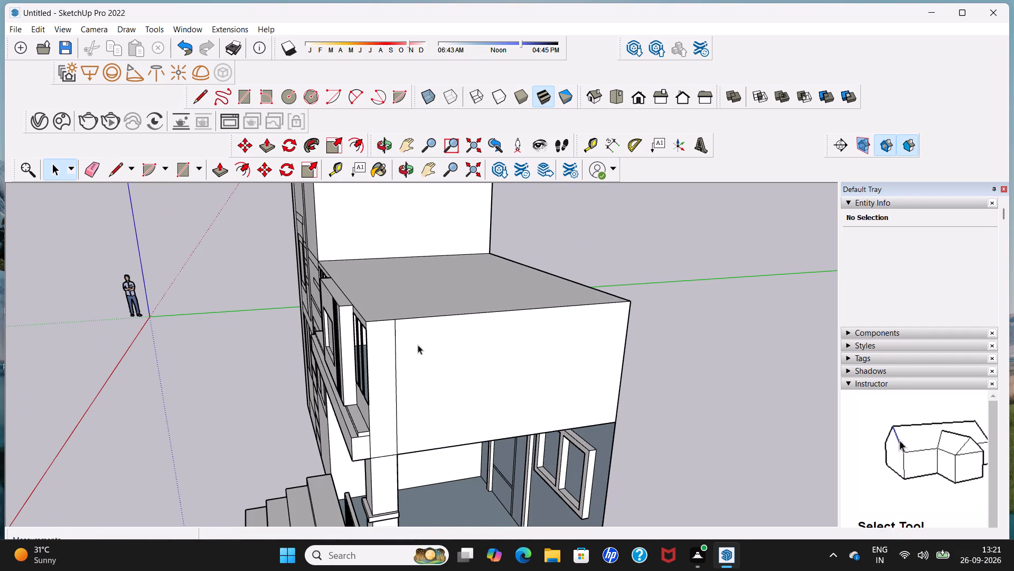
{"action": "middle_click_drag", "start_coordinate": [335, 355], "coordinate": [474, 333]}
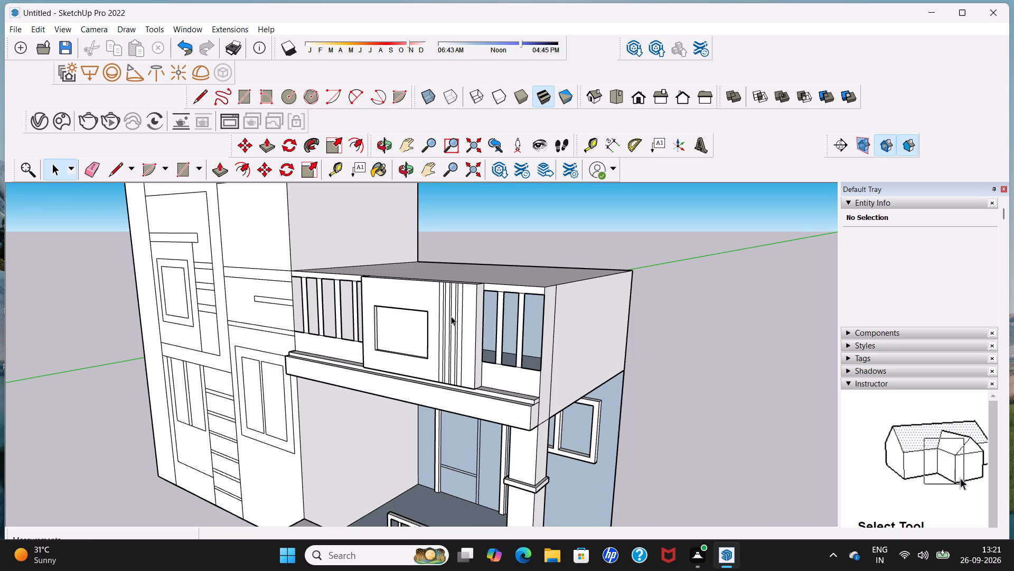
{"action": "scroll", "coordinate": [451, 316], "scroll_direction": "down", "scroll_amount": 5}
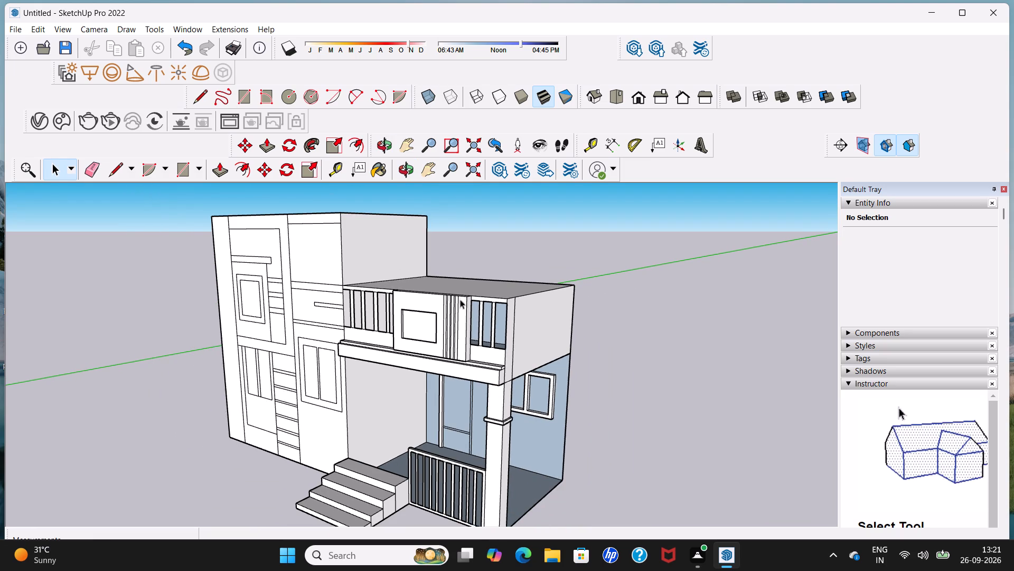
{"action": "middle_click_drag", "start_coordinate": [493, 280], "coordinate": [452, 381]}
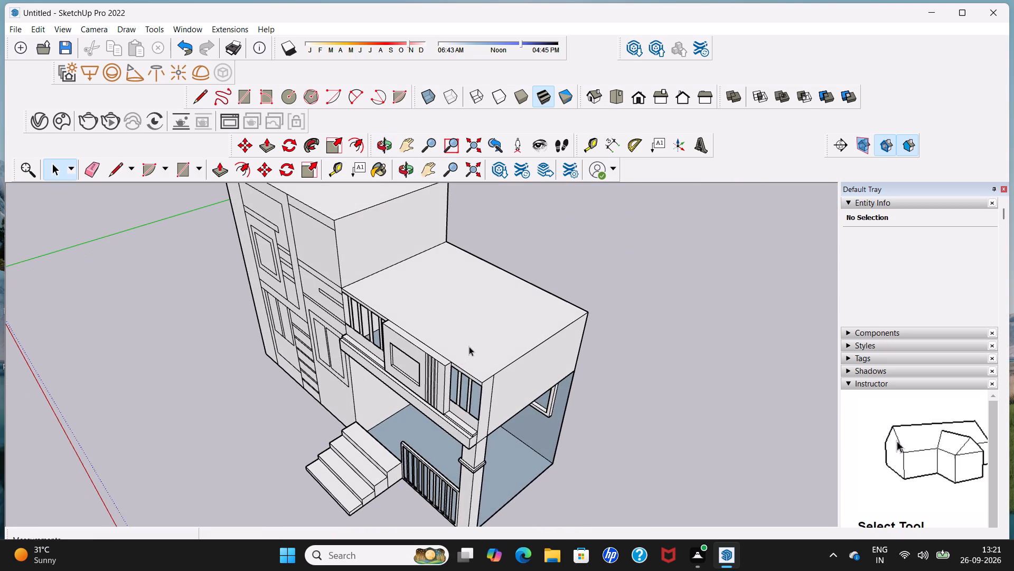
{"action": "left_click", "coordinate": [471, 344]}
{"action": "key", "text": "Delete"}
Draw horizontal lines just below the taller block's roof edge, 10' across the balcony-side wall and 13' along the adjoining rear wall.
{"action": "middle_click_drag", "start_coordinate": [406, 402], "coordinate": [552, 290]}
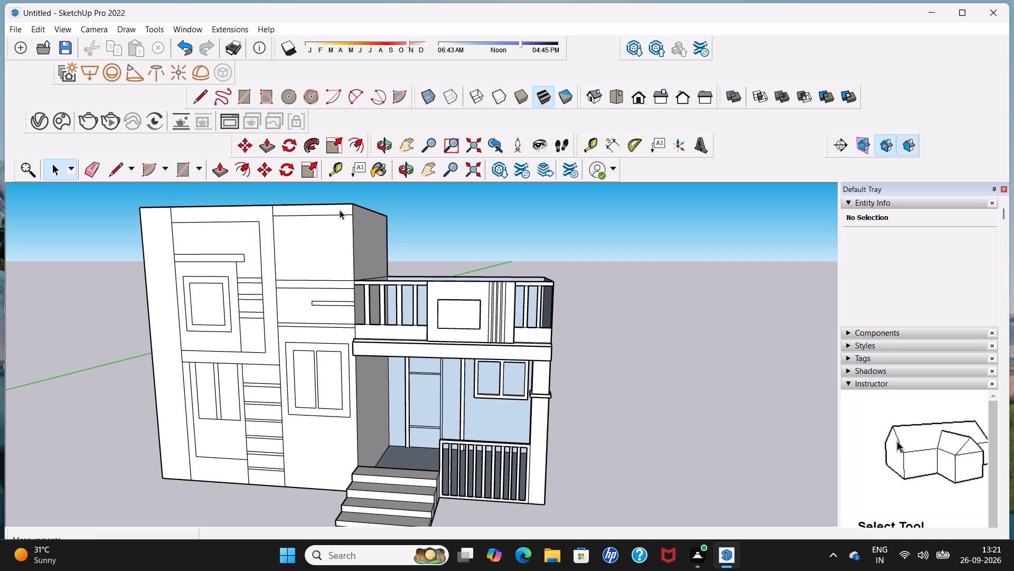
{"action": "middle_click_drag", "start_coordinate": [342, 212], "coordinate": [132, 274]}
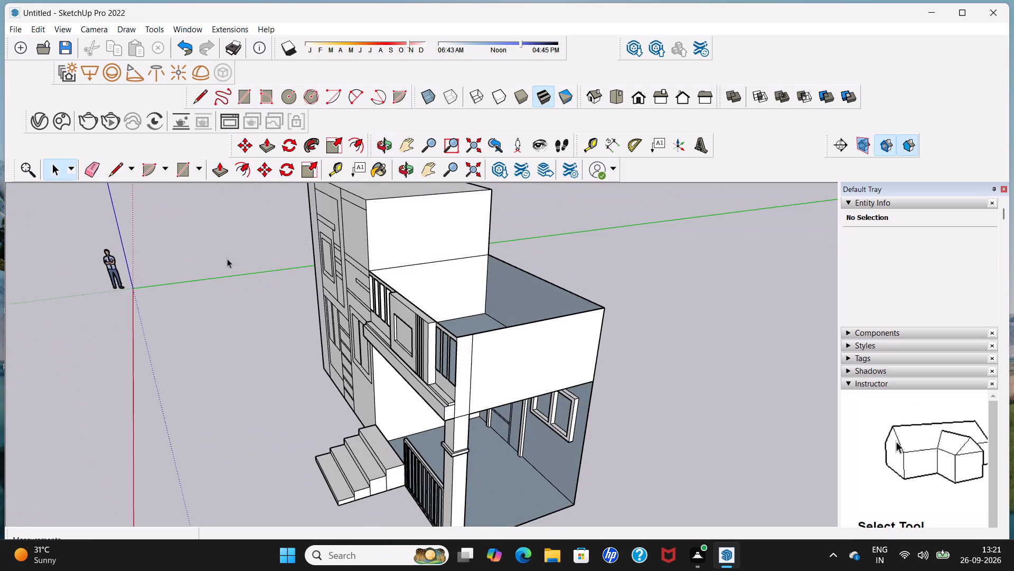
{"action": "middle_click_drag", "start_coordinate": [497, 256], "coordinate": [446, 318]}
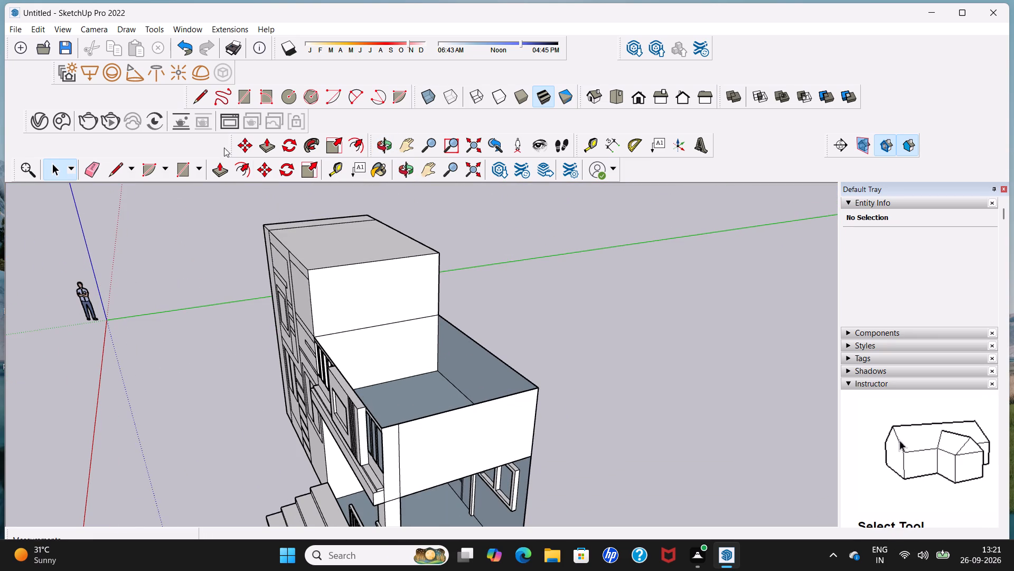
{"action": "left_click", "coordinate": [204, 96]}
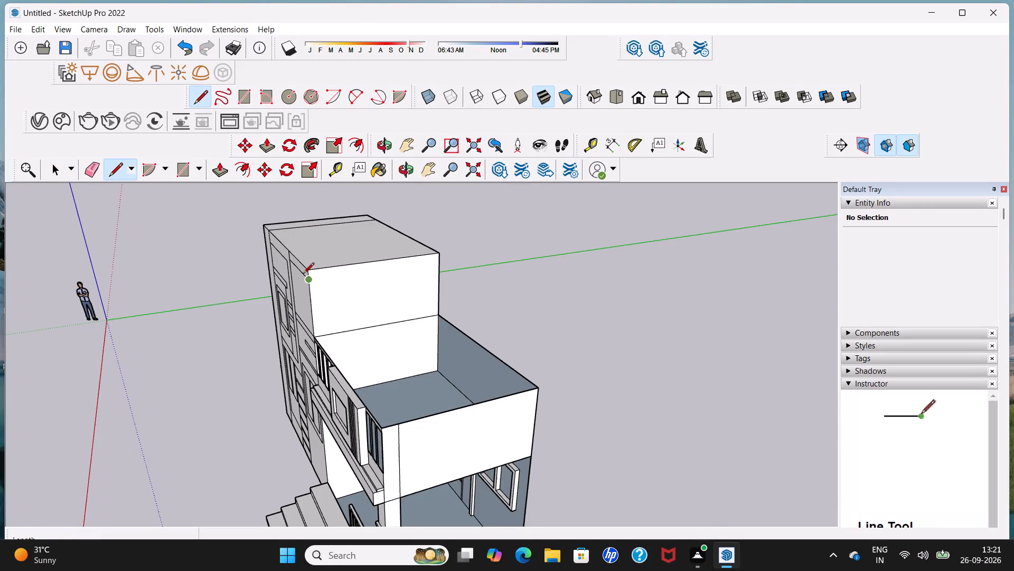
{"action": "scroll", "coordinate": [307, 288], "scroll_direction": "up", "scroll_amount": 5}
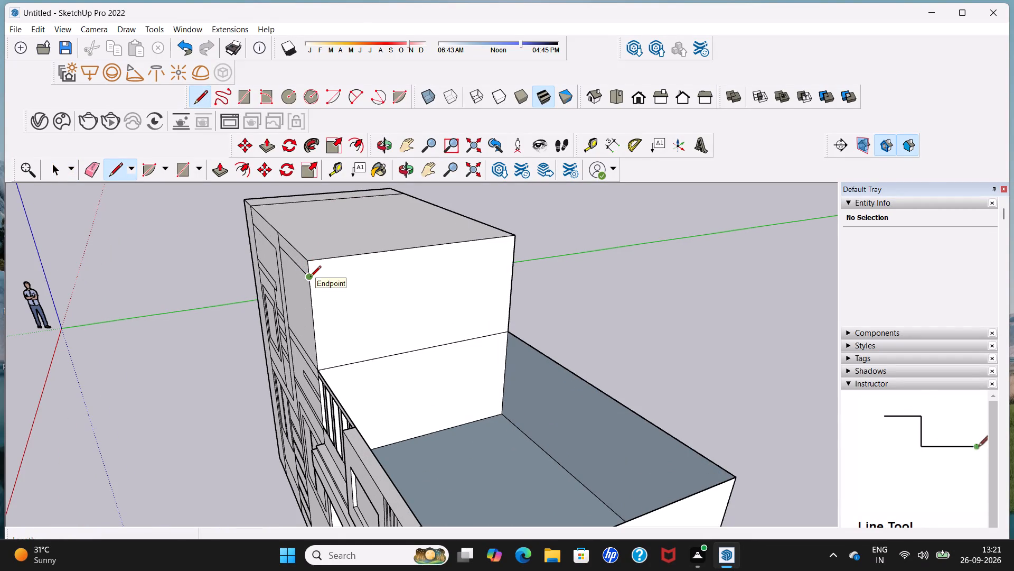
{"action": "left_click", "coordinate": [310, 278]}
{"action": "left_click", "coordinate": [517, 254]}
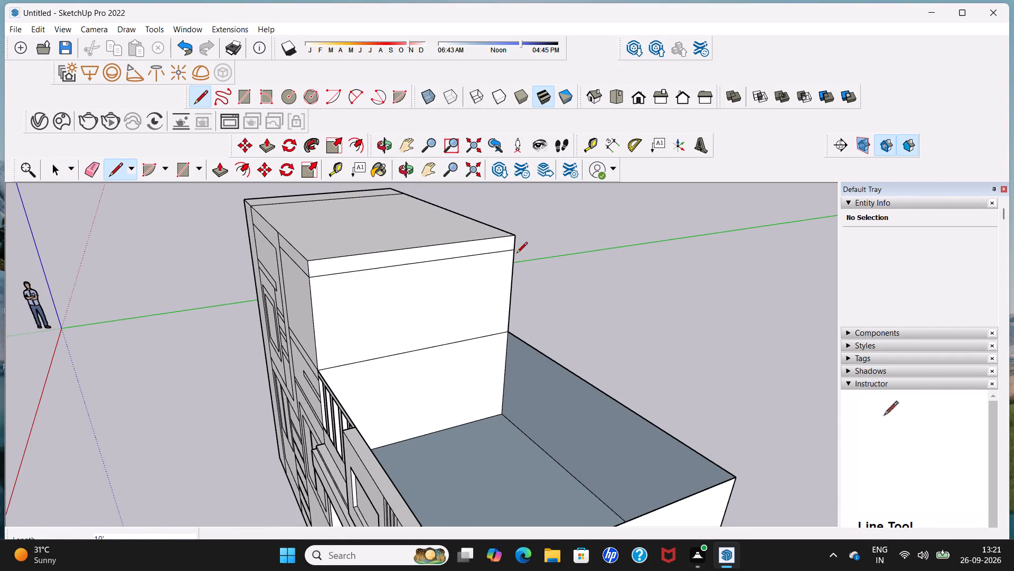
{"action": "middle_click_drag", "start_coordinate": [517, 254], "coordinate": [238, 259]}
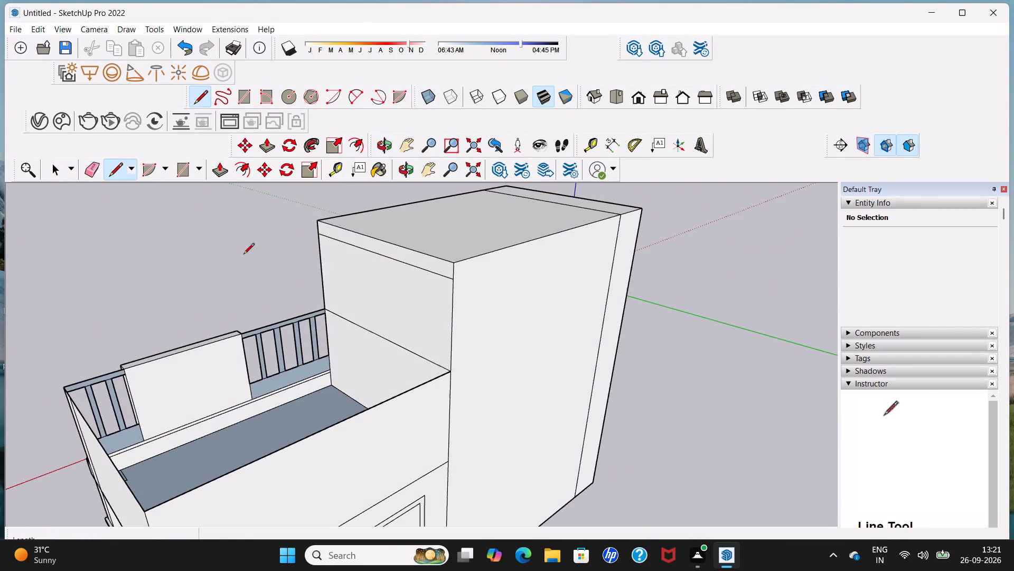
{"action": "left_click", "coordinate": [455, 280]}
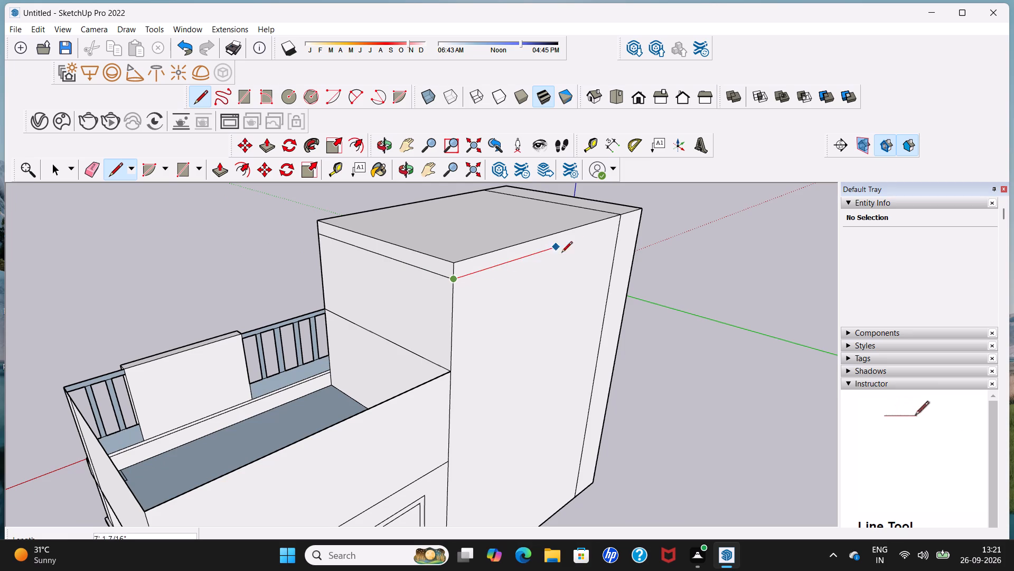
{"action": "left_click", "coordinate": [620, 231]}
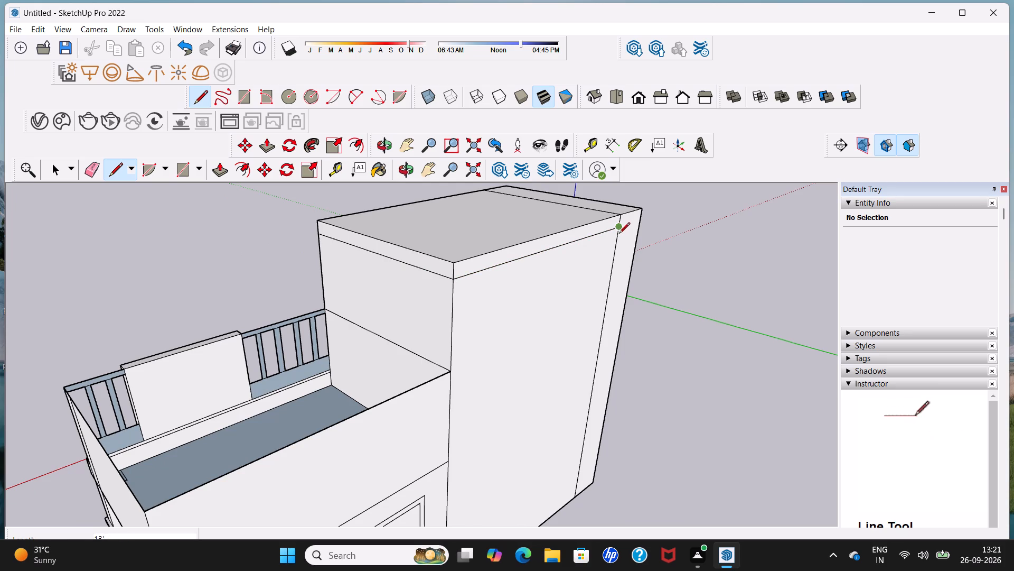
{"action": "key", "text": "space"}
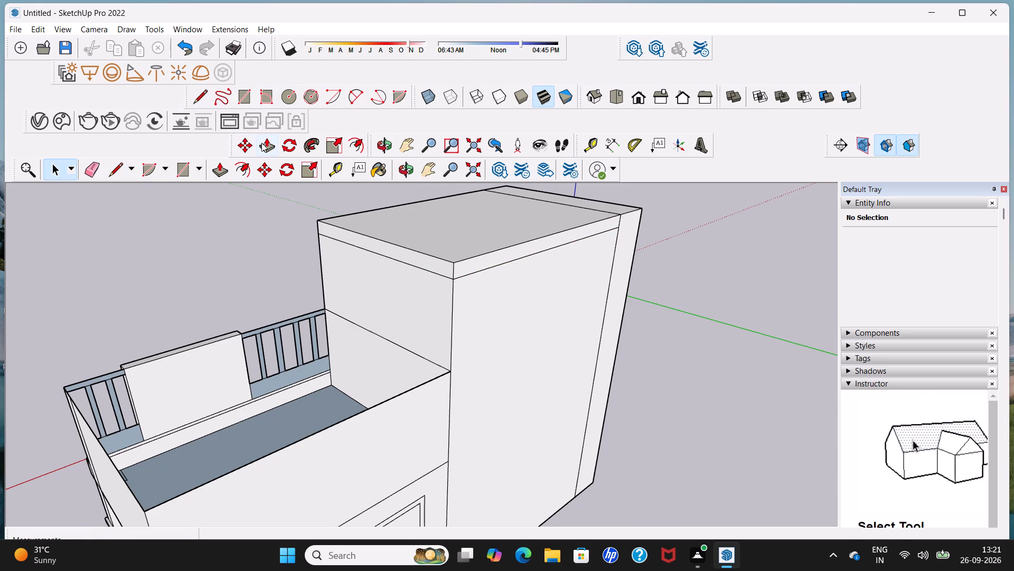
Push/Pull the narrow band at the top of the taller block's balcony-side wall outward as a roof slab spanning the balcony.
{"action": "left_click", "coordinate": [265, 149]}
{"action": "scroll", "coordinate": [388, 245], "scroll_direction": "up", "scroll_amount": 4}
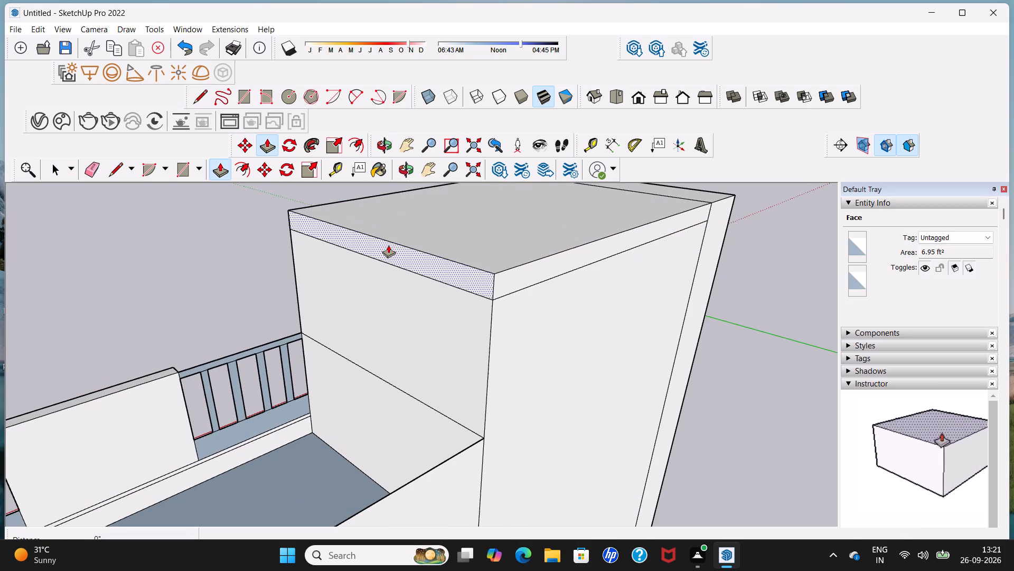
{"action": "left_click", "coordinate": [389, 245]}
{"action": "scroll", "coordinate": [234, 260], "scroll_direction": "down", "scroll_amount": 5}
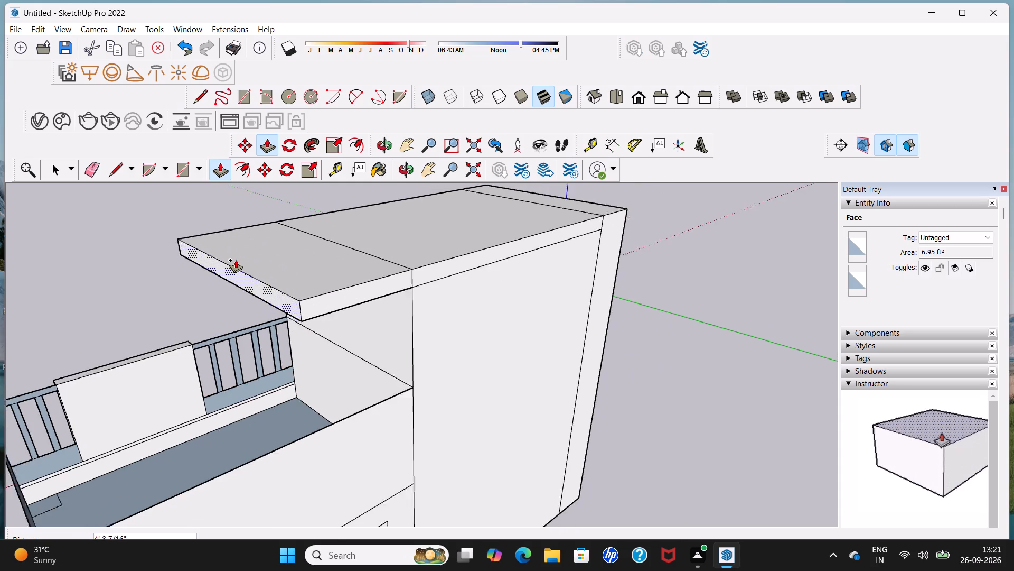
{"action": "scroll", "coordinate": [239, 256], "scroll_direction": "down", "scroll_amount": 2}
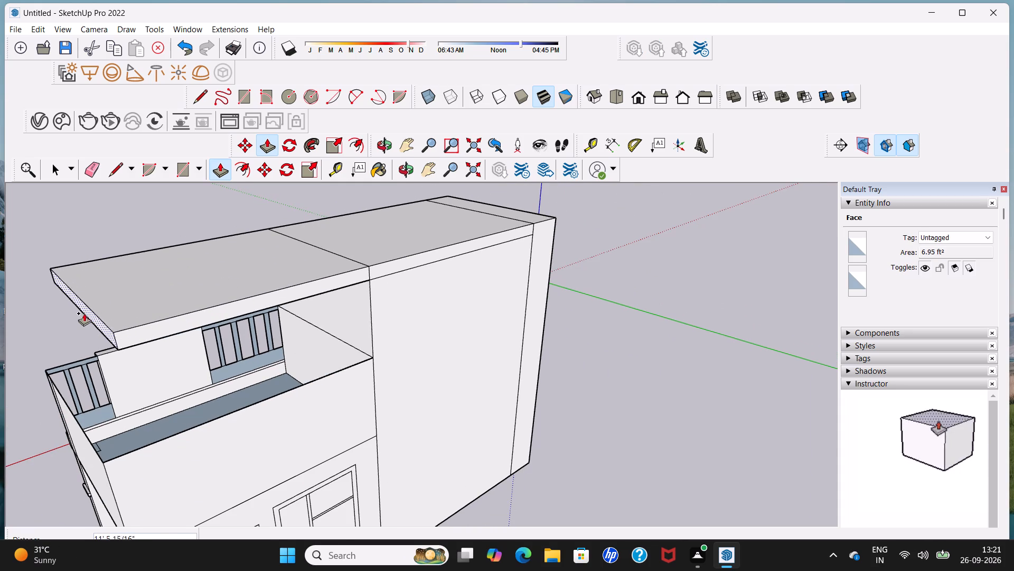
{"action": "left_click", "coordinate": [67, 317]}
{"action": "key", "text": "space"}
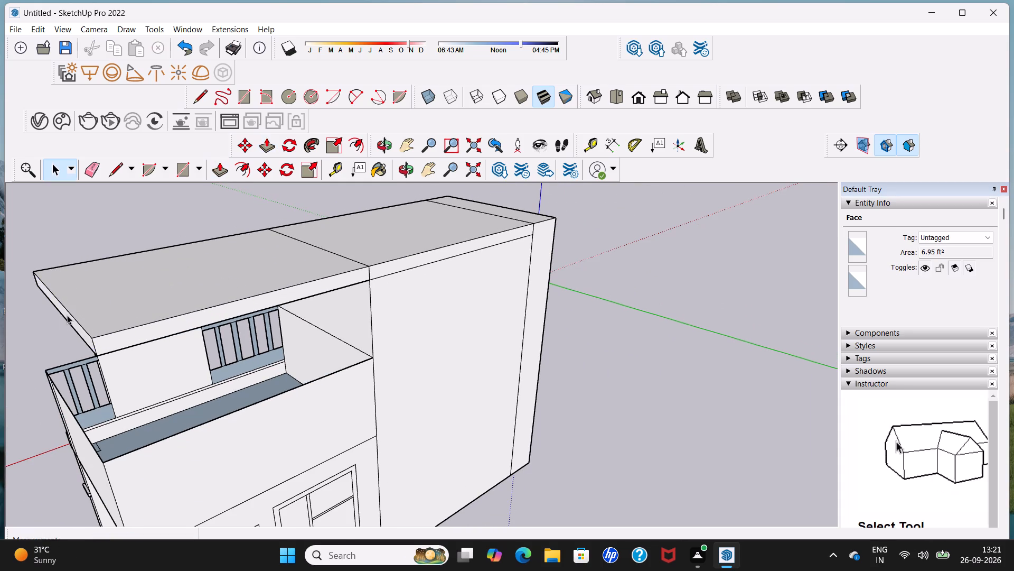
Examine the overhanging roof slab and open balcony railing from the front, side, above and below.
{"action": "middle_click_drag", "start_coordinate": [67, 315], "coordinate": [364, 306]}
{"action": "scroll", "coordinate": [365, 306], "scroll_direction": "down", "scroll_amount": 7}
{"action": "middle_click_drag", "start_coordinate": [297, 387], "coordinate": [323, 391]}
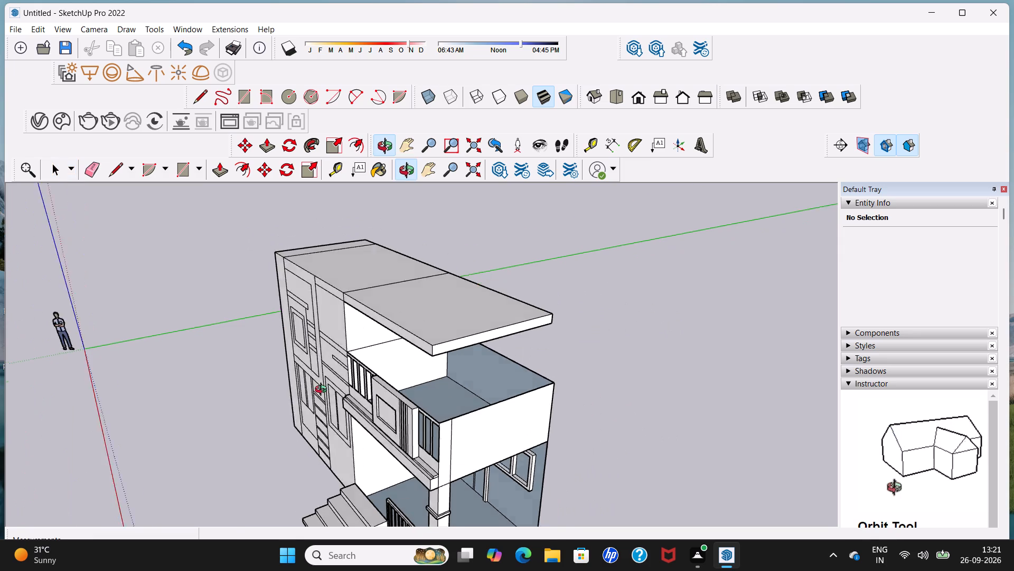
{"action": "middle_click_drag", "start_coordinate": [323, 391], "coordinate": [547, 334]}
{"action": "middle_click_drag", "start_coordinate": [503, 350], "coordinate": [495, 307], "text": "shift"}
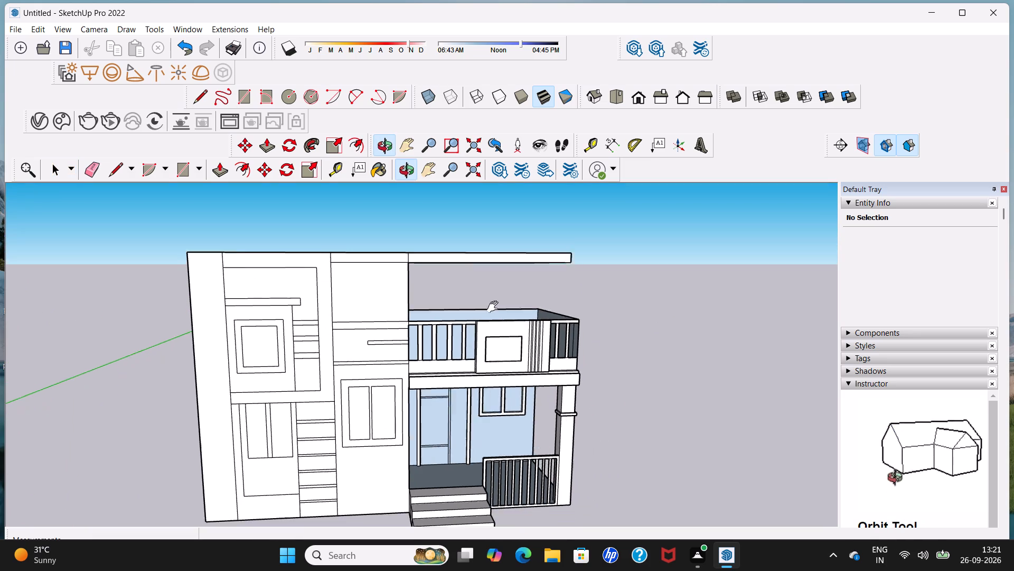
{"action": "middle_click_drag", "start_coordinate": [495, 307], "coordinate": [492, 283], "text": "shift"}
{"action": "scroll", "coordinate": [489, 284], "scroll_direction": "down", "scroll_amount": 4}
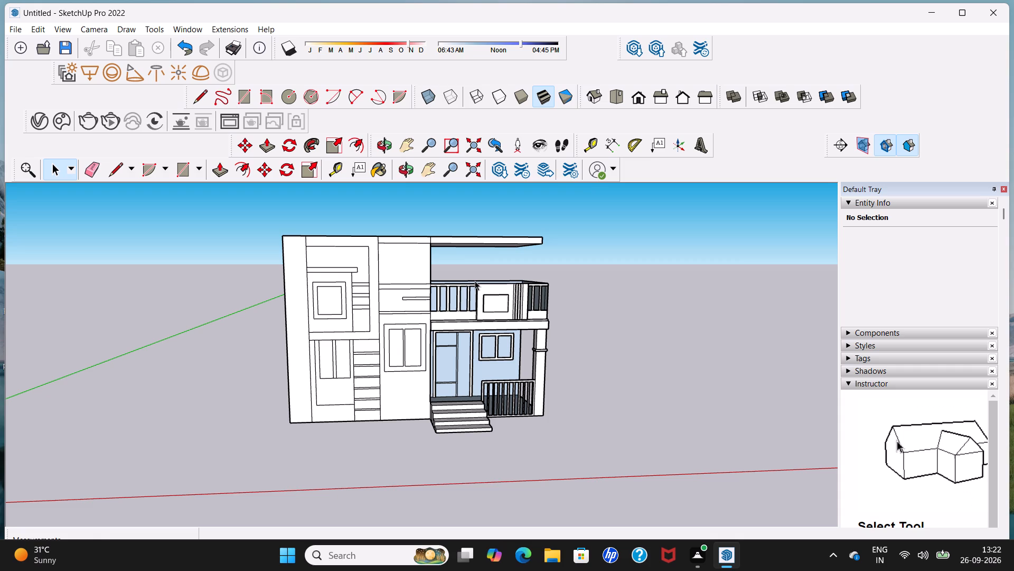
{"action": "middle_click_drag", "start_coordinate": [475, 281], "coordinate": [370, 299]}
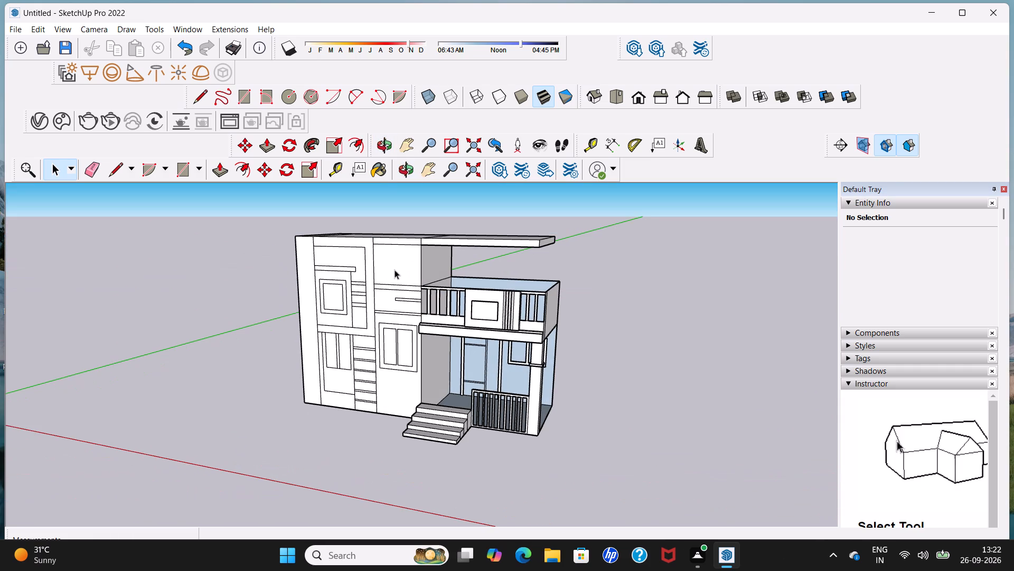
{"action": "middle_click_drag", "start_coordinate": [397, 266], "coordinate": [437, 246]}
{"action": "scroll", "coordinate": [447, 232], "scroll_direction": "up", "scroll_amount": 1}
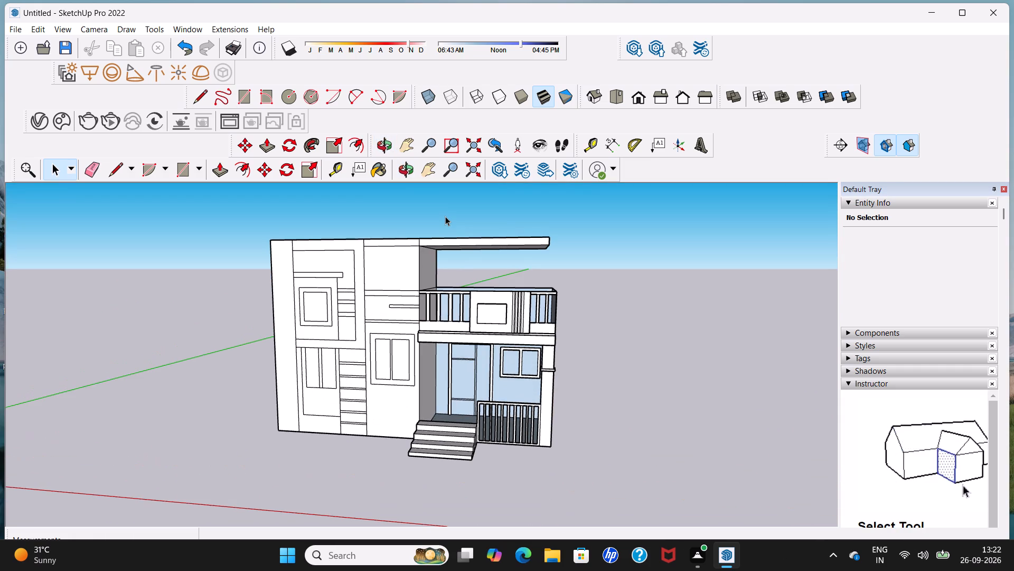
{"action": "middle_click_drag", "start_coordinate": [454, 209], "coordinate": [454, 252]}
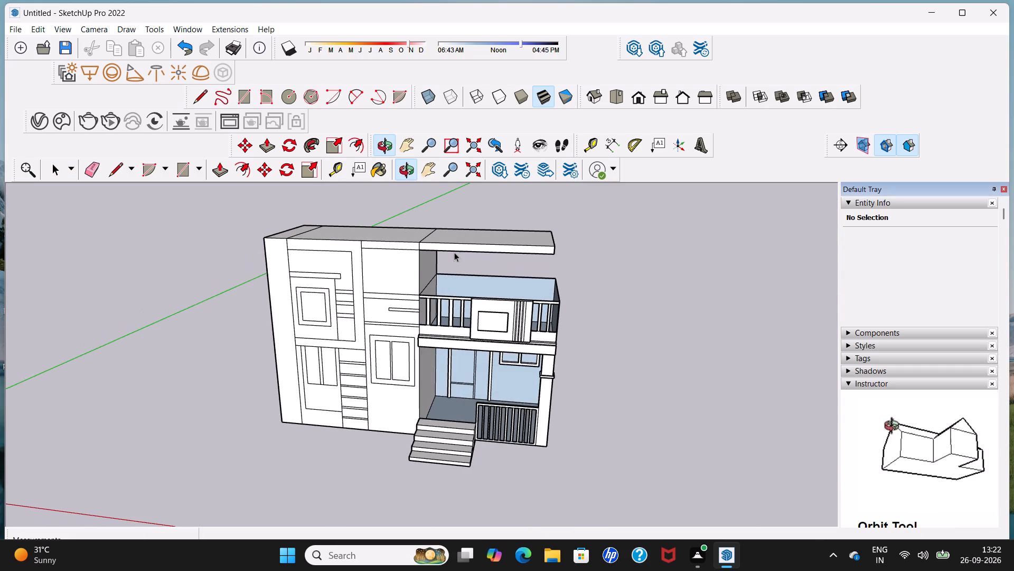
{"action": "scroll", "coordinate": [454, 252], "scroll_direction": "up", "scroll_amount": 4}
{"action": "scroll", "coordinate": [454, 250], "scroll_direction": "down", "scroll_amount": 4}
{"action": "middle_click_drag", "start_coordinate": [454, 250], "coordinate": [471, 201]}
{"action": "scroll", "coordinate": [474, 241], "scroll_direction": "up", "scroll_amount": 2}
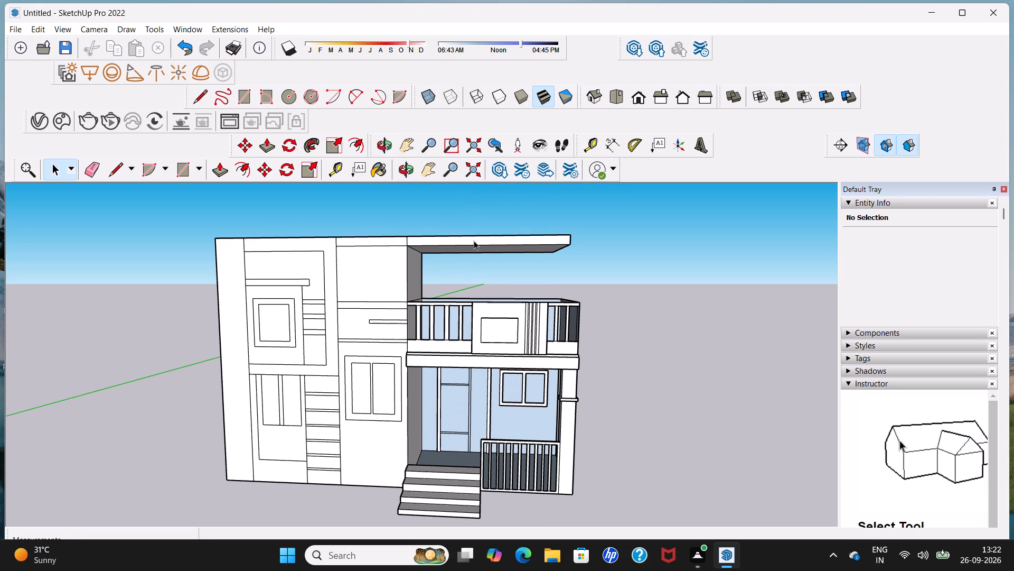
Examine the house's front elevation, with its roof slab and balcony railing, from the front, a distance and an angle.
{"action": "middle_click_drag", "start_coordinate": [474, 241], "coordinate": [490, 215]}
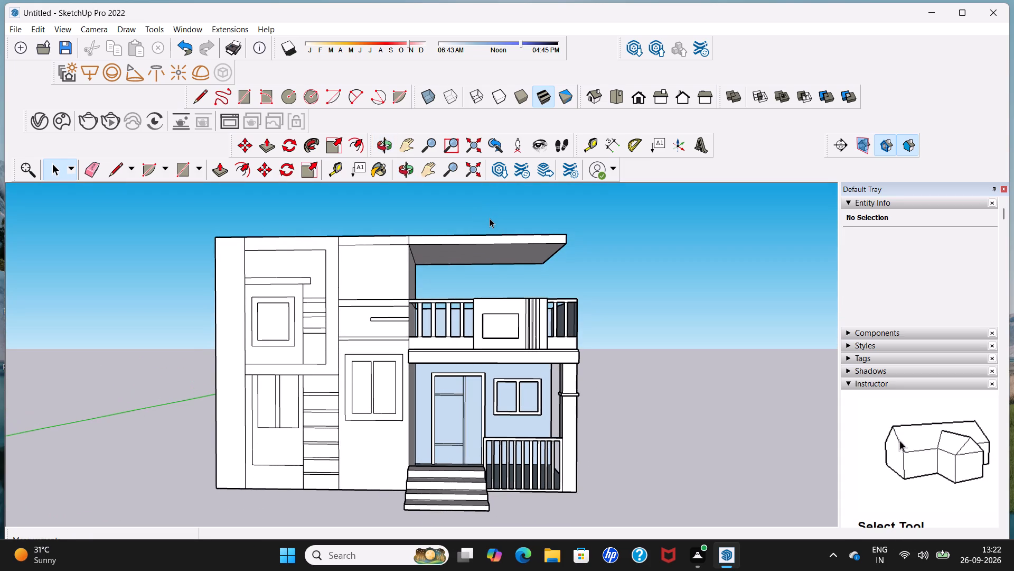
{"action": "scroll", "coordinate": [490, 218], "scroll_direction": "down", "scroll_amount": 4}
{"action": "middle_click_drag", "start_coordinate": [491, 219], "coordinate": [493, 206]}
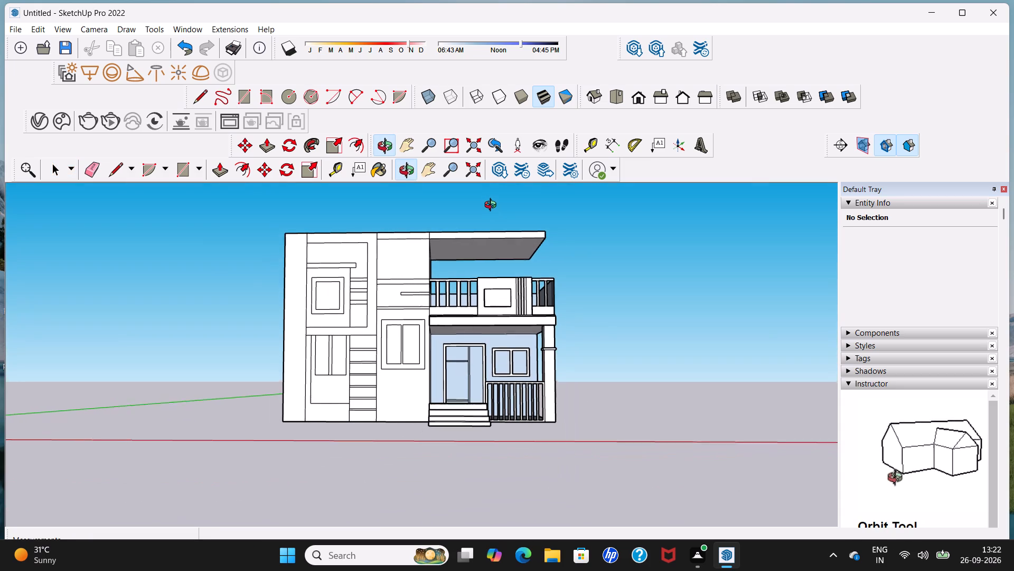
{"action": "middle_click_drag", "start_coordinate": [493, 206], "coordinate": [493, 205]}
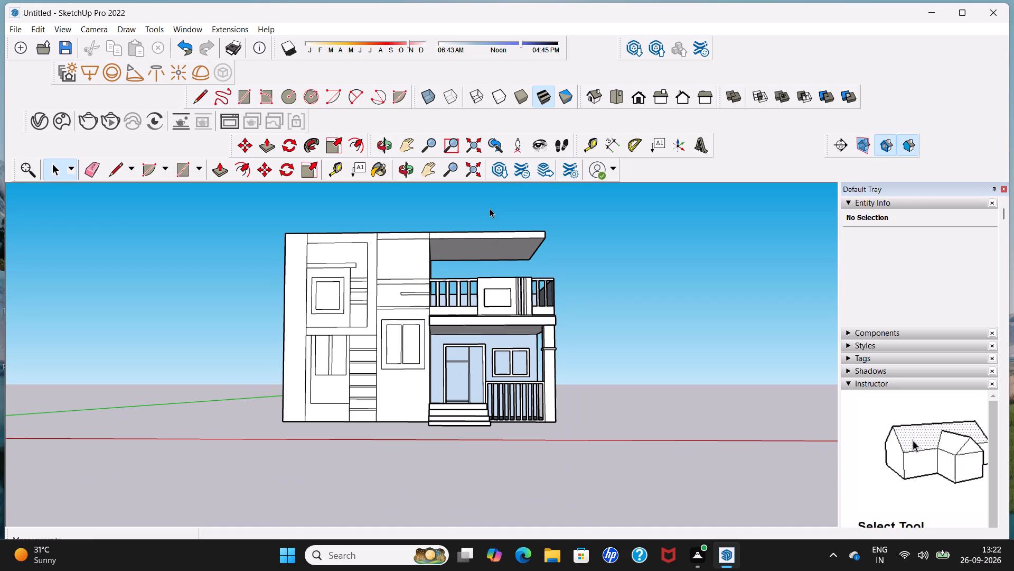
{"action": "scroll", "coordinate": [487, 213], "scroll_direction": "down", "scroll_amount": 4}
{"action": "scroll", "coordinate": [483, 245], "scroll_direction": "up", "scroll_amount": 5}
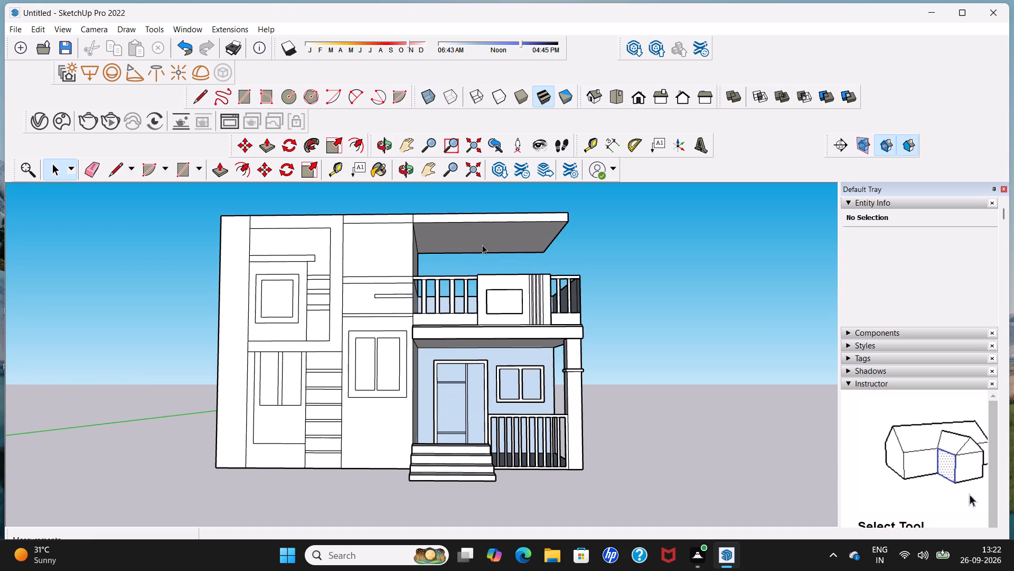
{"action": "scroll", "coordinate": [490, 242], "scroll_direction": "down", "scroll_amount": 5}
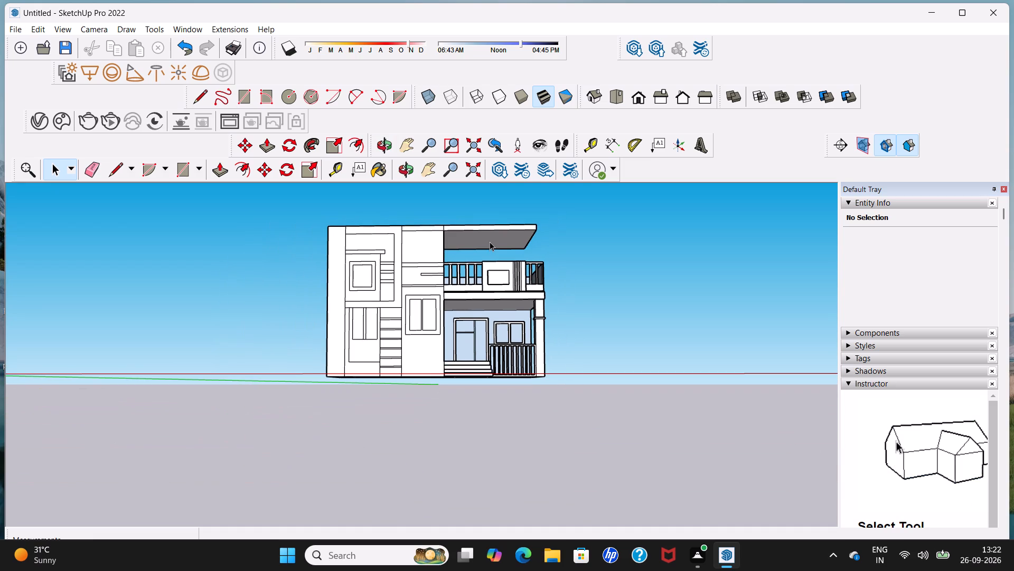
{"action": "scroll", "coordinate": [490, 242], "scroll_direction": "up", "scroll_amount": 5}
{"action": "scroll", "coordinate": [490, 241], "scroll_direction": "down", "scroll_amount": 8}
{"action": "scroll", "coordinate": [490, 240], "scroll_direction": "up", "scroll_amount": 5}
{"action": "scroll", "coordinate": [495, 221], "scroll_direction": "down", "scroll_amount": 2}
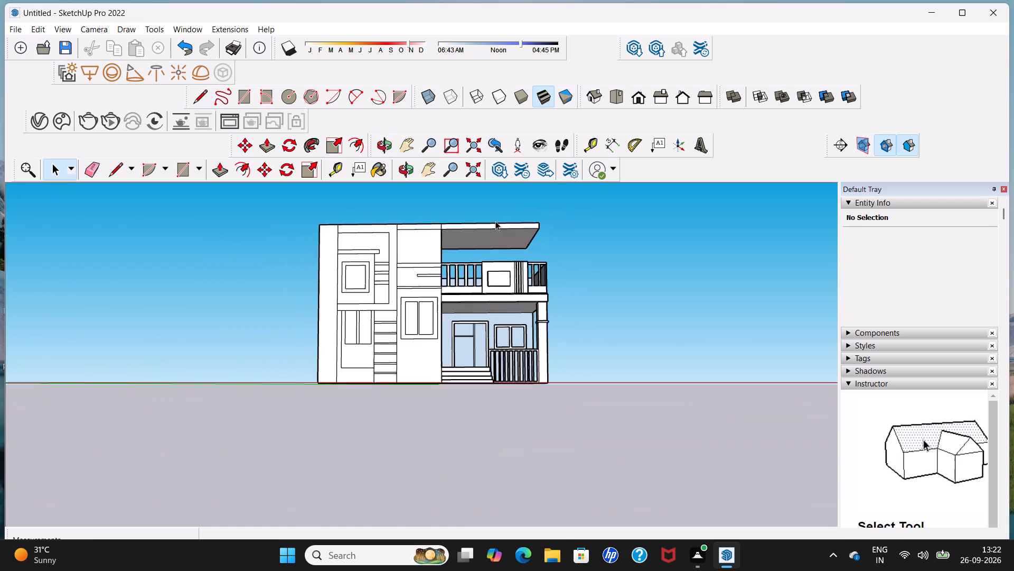
{"action": "scroll", "coordinate": [495, 221], "scroll_direction": "down", "scroll_amount": 2}
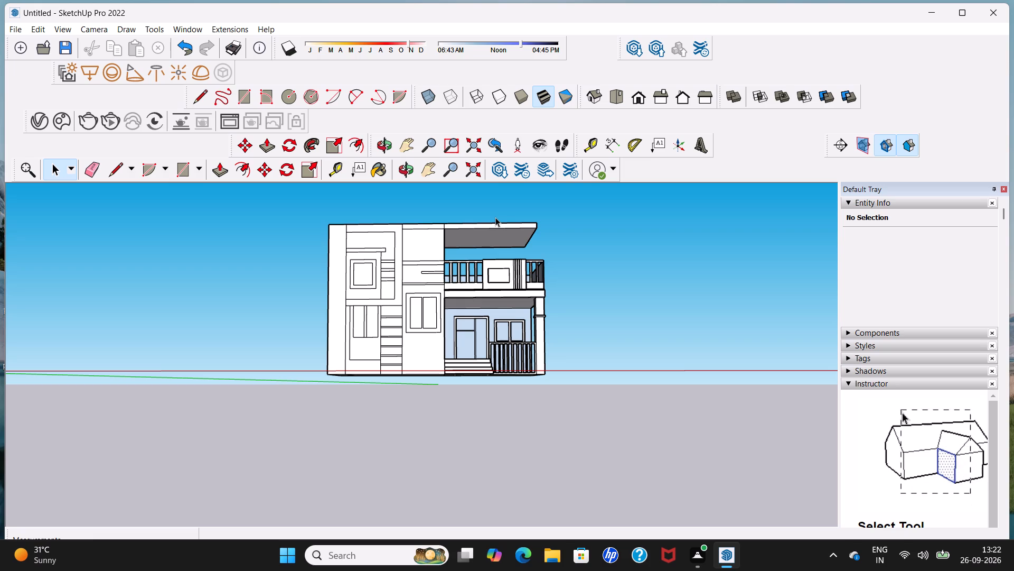
{"action": "scroll", "coordinate": [494, 216], "scroll_direction": "down", "scroll_amount": 5}
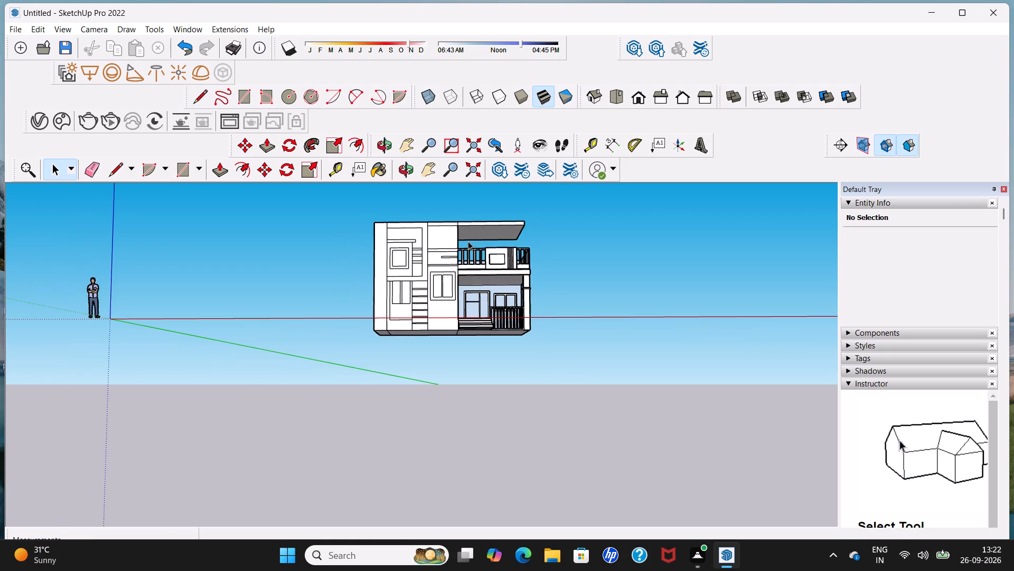
{"action": "middle_click_drag", "start_coordinate": [468, 241], "coordinate": [357, 285]}
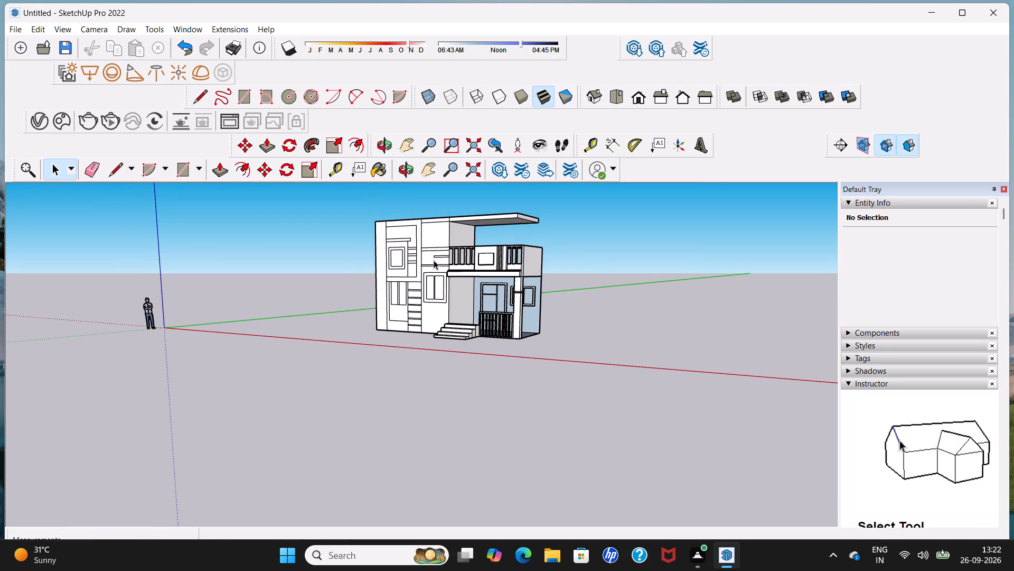
{"action": "middle_click_drag", "start_coordinate": [433, 260], "coordinate": [426, 261]}
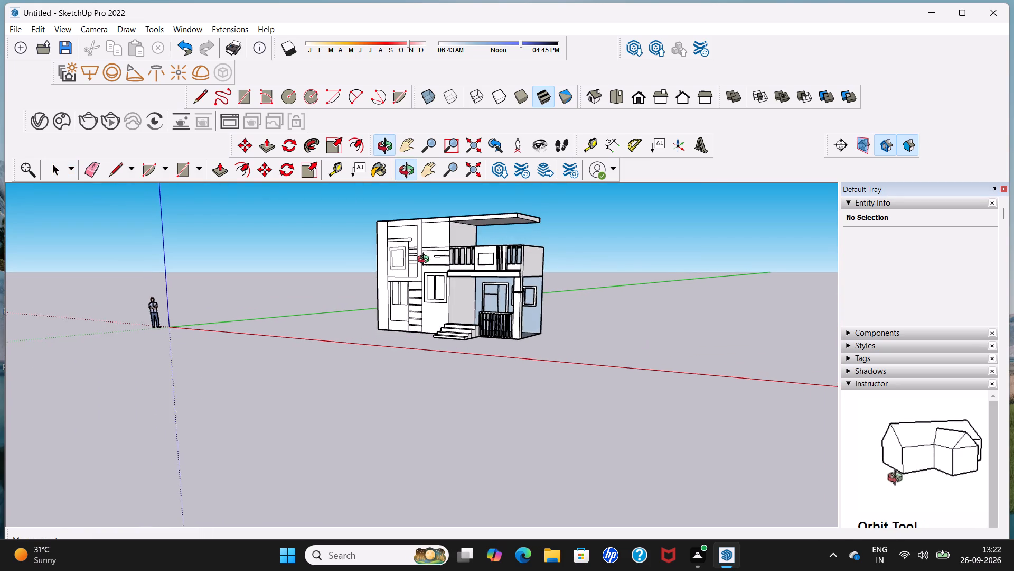
{"action": "middle_click_drag", "start_coordinate": [426, 261], "coordinate": [419, 263]}
Push/Pull the horizontal band above the taller block's upper window outward about 11 15/16" as a projecting ledge.
{"action": "scroll", "coordinate": [414, 264], "scroll_direction": "up", "scroll_amount": 5}
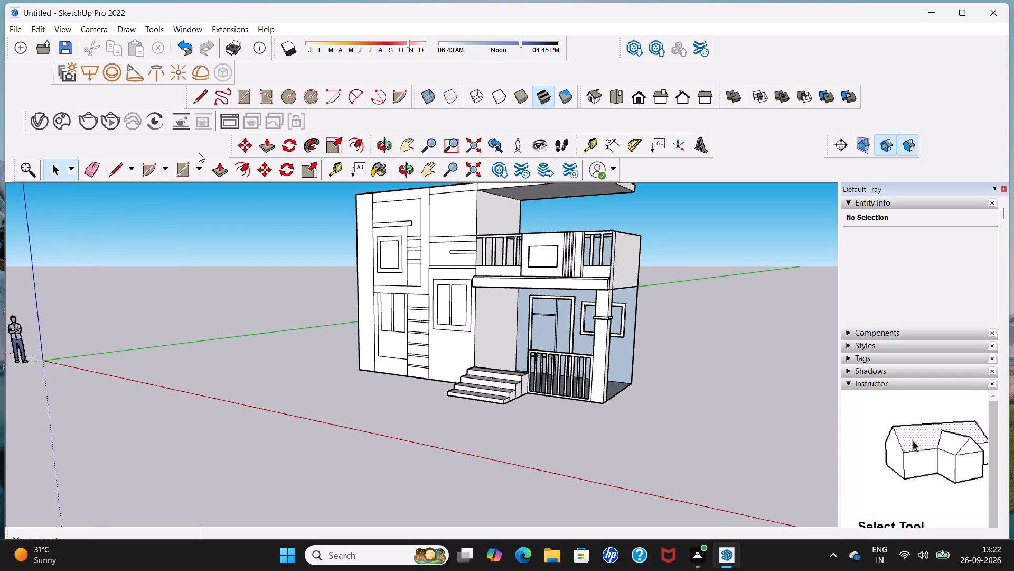
{"action": "left_click", "coordinate": [224, 173]}
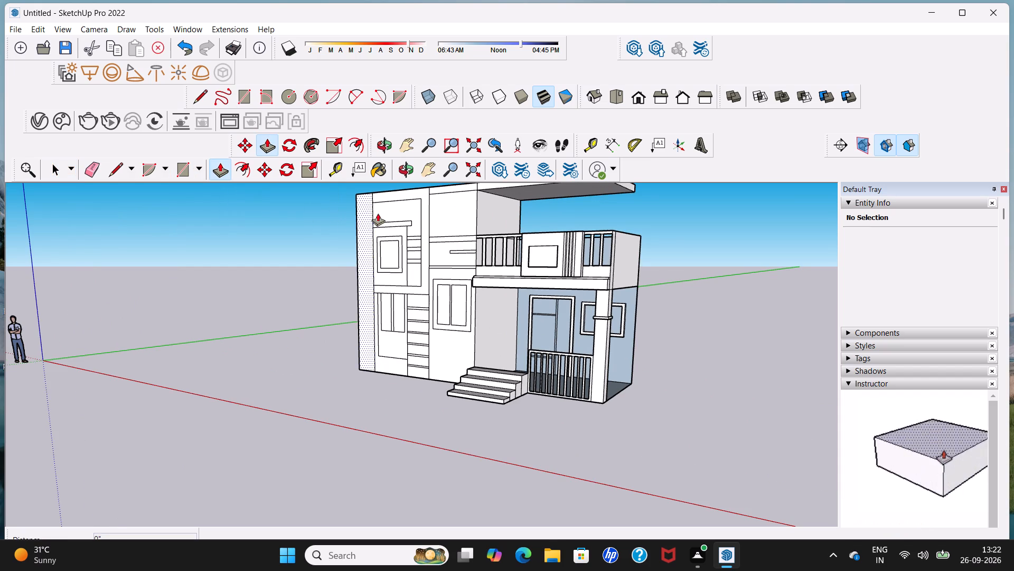
{"action": "scroll", "coordinate": [379, 213], "scroll_direction": "up", "scroll_amount": 7}
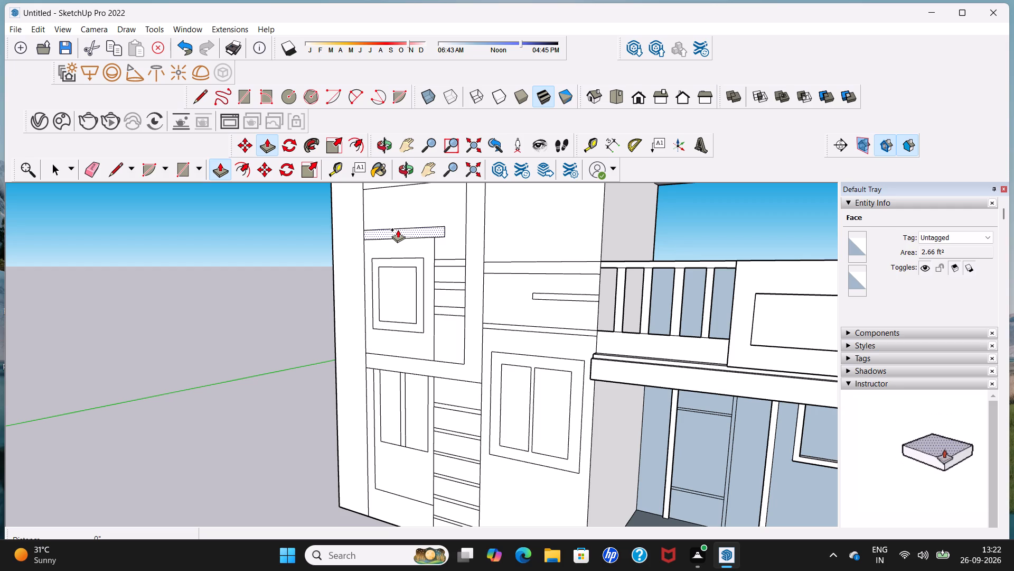
{"action": "left_click", "coordinate": [398, 229]}
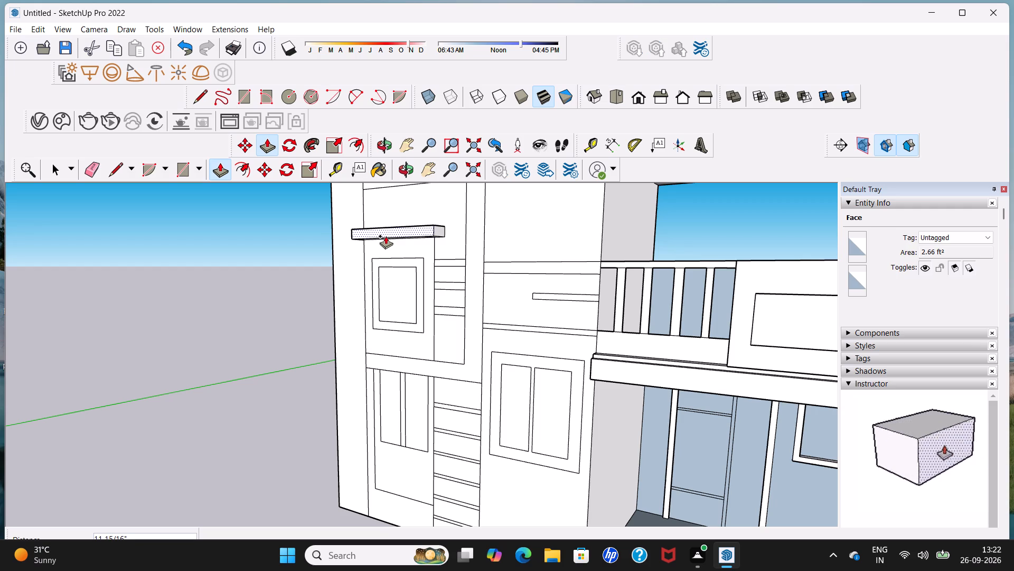
{"action": "left_click", "coordinate": [386, 236]}
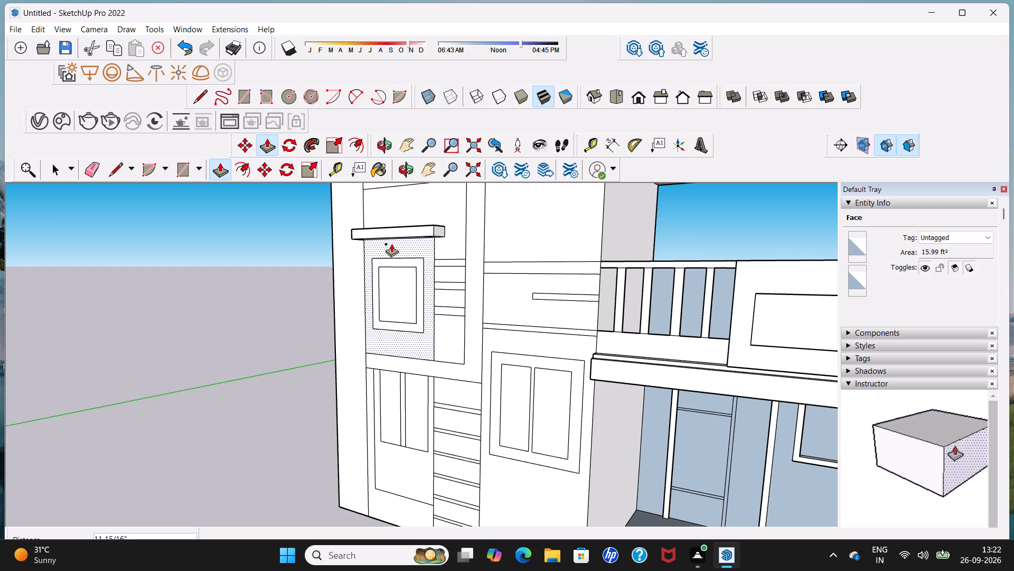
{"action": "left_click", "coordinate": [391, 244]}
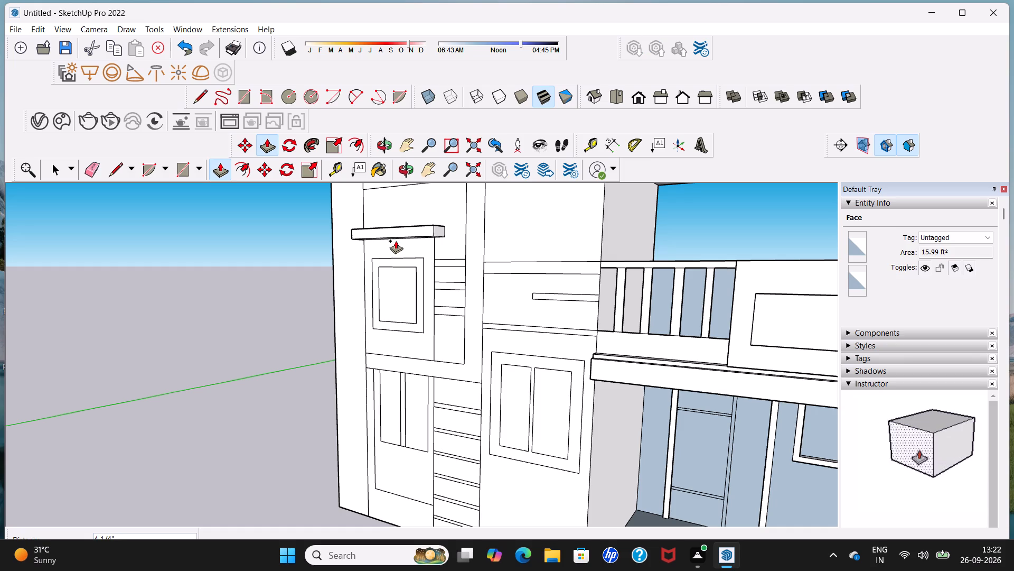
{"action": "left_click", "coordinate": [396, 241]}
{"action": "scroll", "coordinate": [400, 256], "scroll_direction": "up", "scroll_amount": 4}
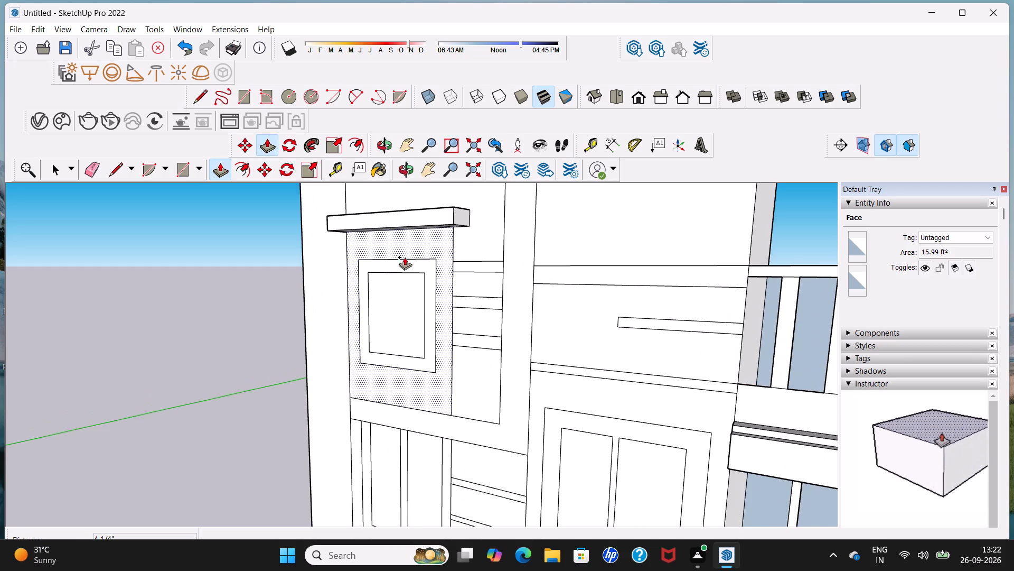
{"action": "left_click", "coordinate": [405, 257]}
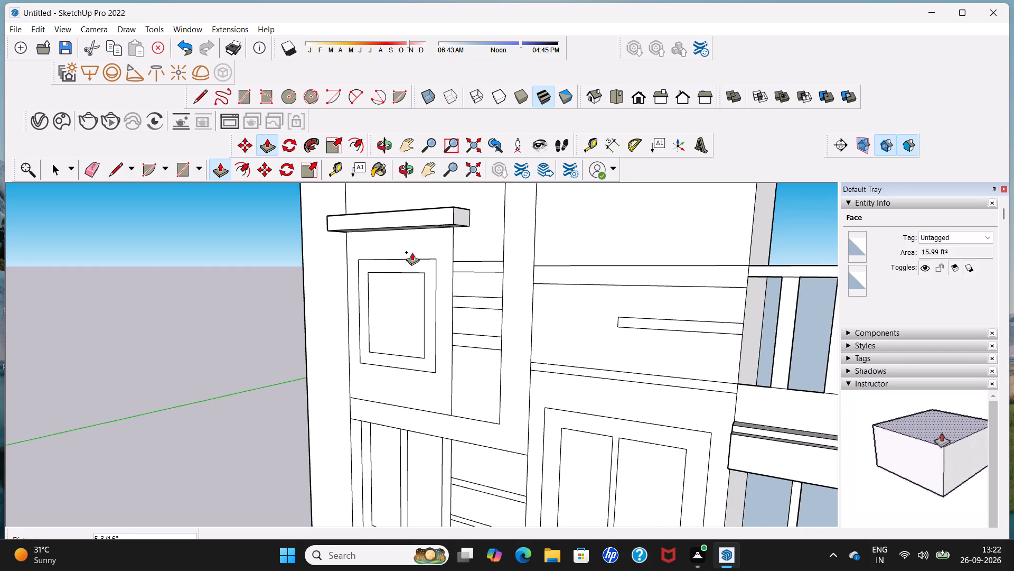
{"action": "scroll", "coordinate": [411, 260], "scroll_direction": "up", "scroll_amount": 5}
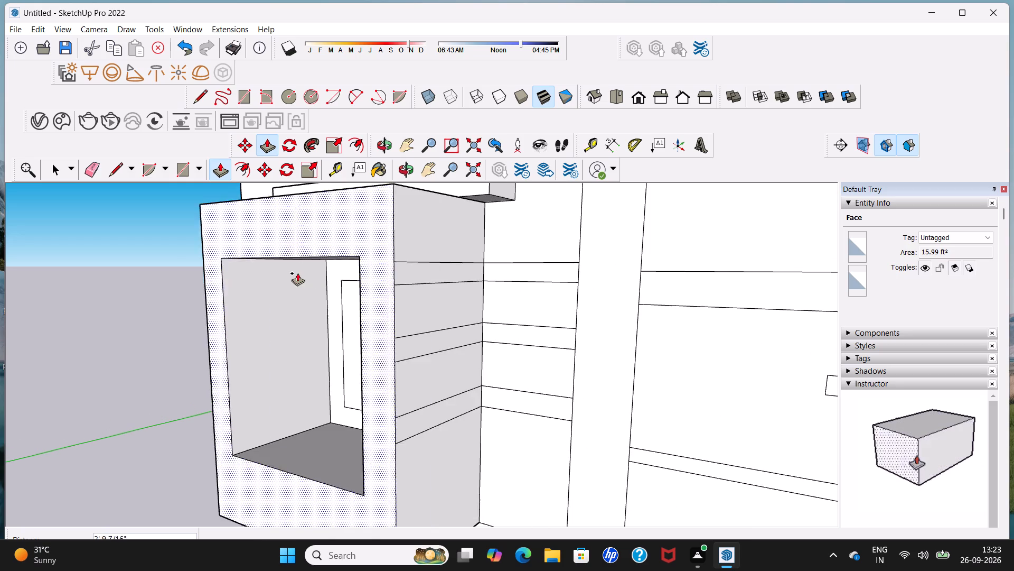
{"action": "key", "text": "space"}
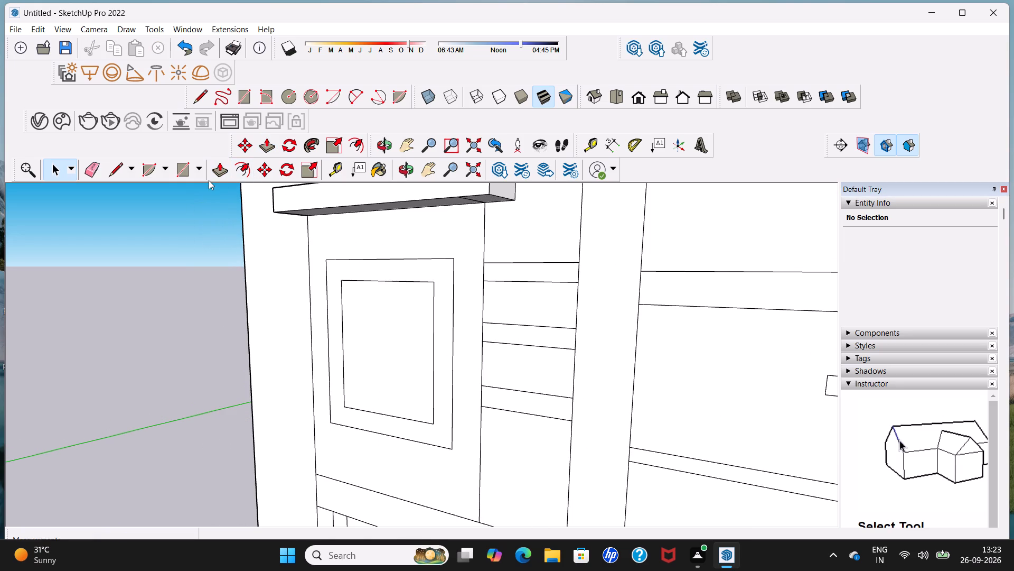
Push/Pull the frame around the taller block's upper window outward about 6 1/8".
{"action": "left_click", "coordinate": [217, 174]}
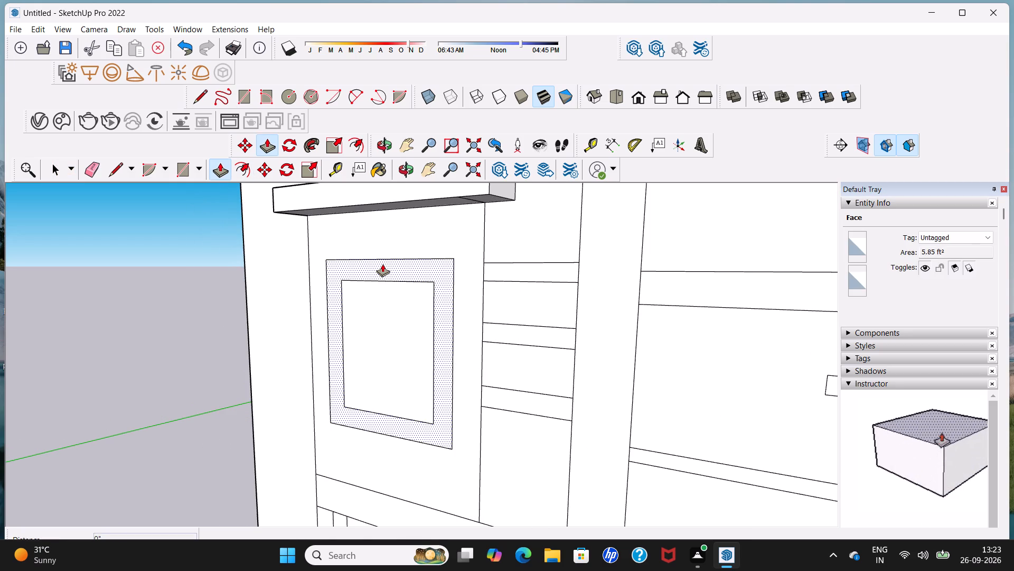
{"action": "left_click", "coordinate": [382, 264]}
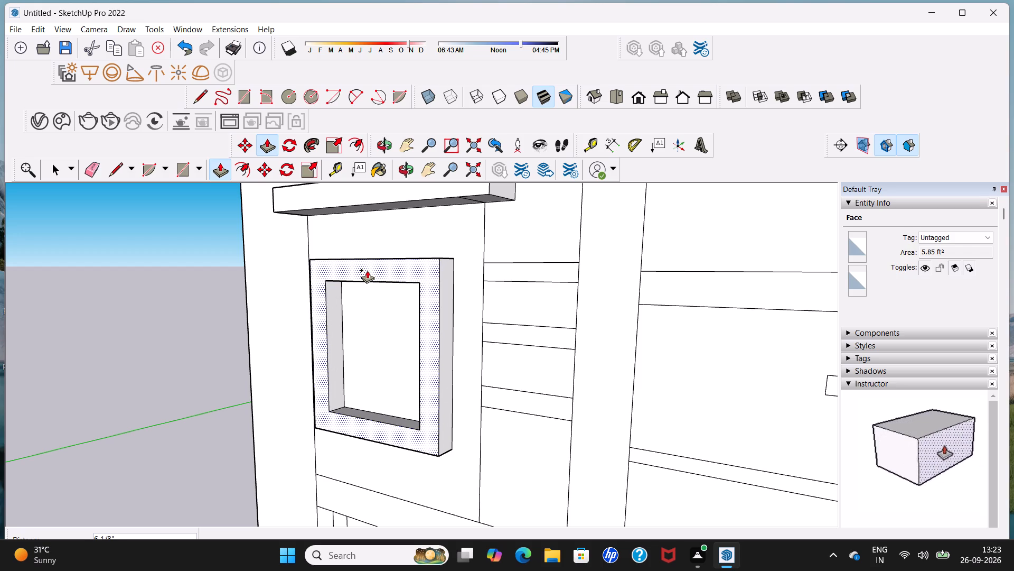
{"action": "left_click", "coordinate": [367, 270]}
Push/Pull the wall panel surrounding the framed upper window outward about 1 7/8".
{"action": "scroll", "coordinate": [368, 266], "scroll_direction": "down", "scroll_amount": 6}
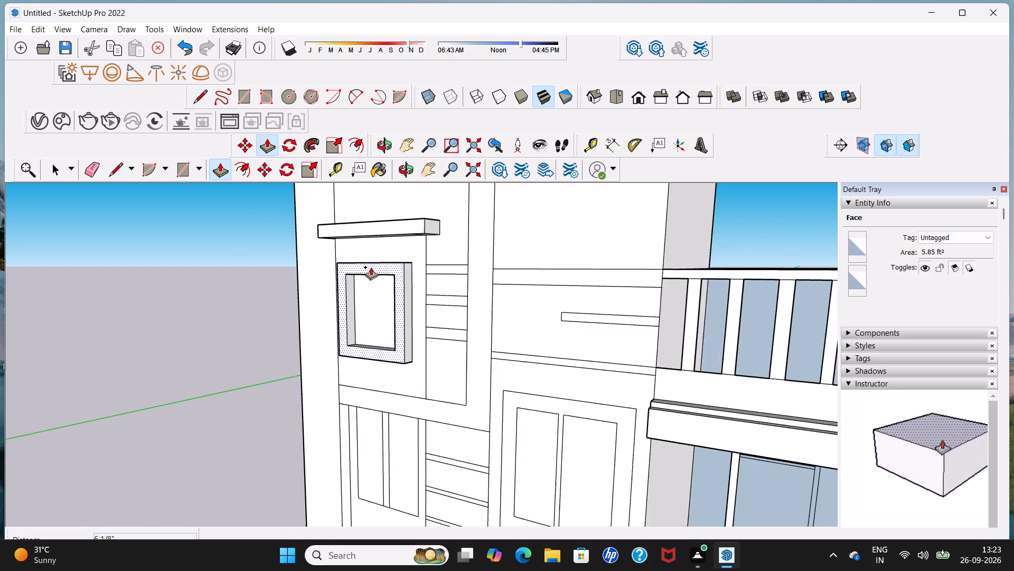
{"action": "scroll", "coordinate": [371, 267], "scroll_direction": "down", "scroll_amount": 5}
{"action": "middle_click_drag", "start_coordinate": [371, 266], "coordinate": [467, 254]}
{"action": "scroll", "coordinate": [391, 292], "scroll_direction": "up", "scroll_amount": 4}
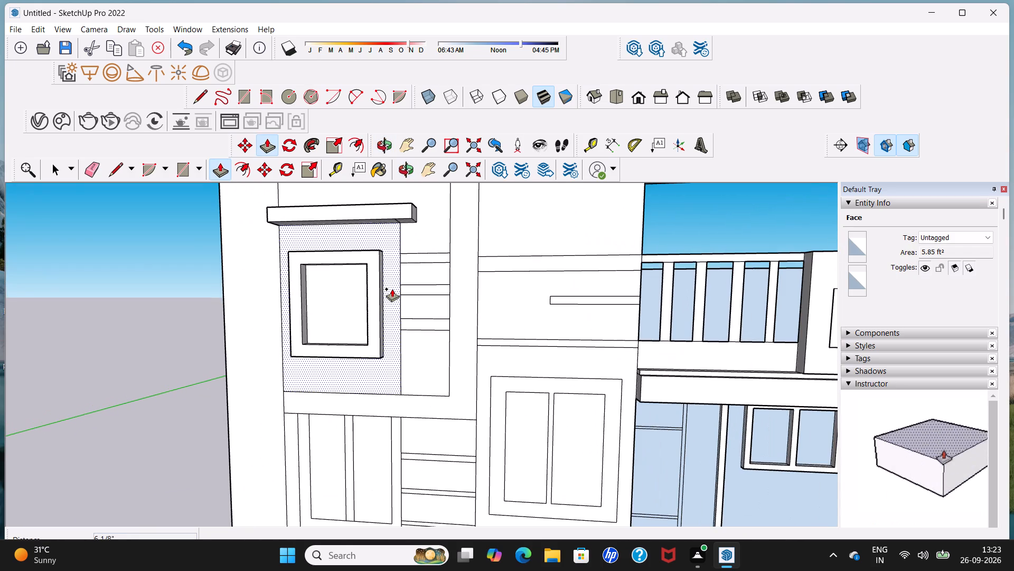
{"action": "left_click", "coordinate": [392, 289]}
{"action": "left_click", "coordinate": [391, 293]}
Push/Pull the three narrow horizontal bands beside the upper window outward about 7 1/16" each, matching their depths.
{"action": "scroll", "coordinate": [391, 291], "scroll_direction": "down", "scroll_amount": 6}
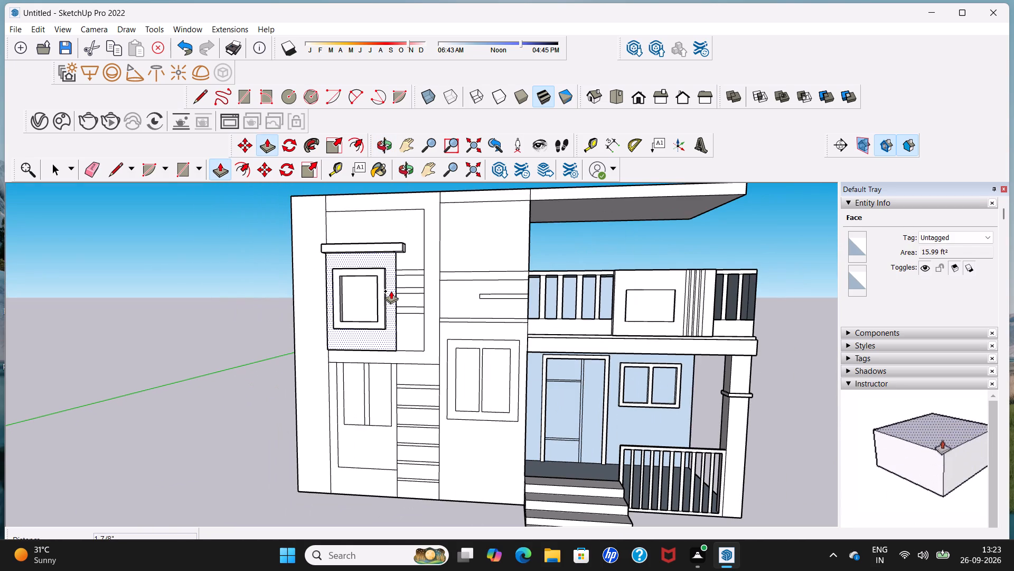
{"action": "scroll", "coordinate": [397, 282], "scroll_direction": "up", "scroll_amount": 3}
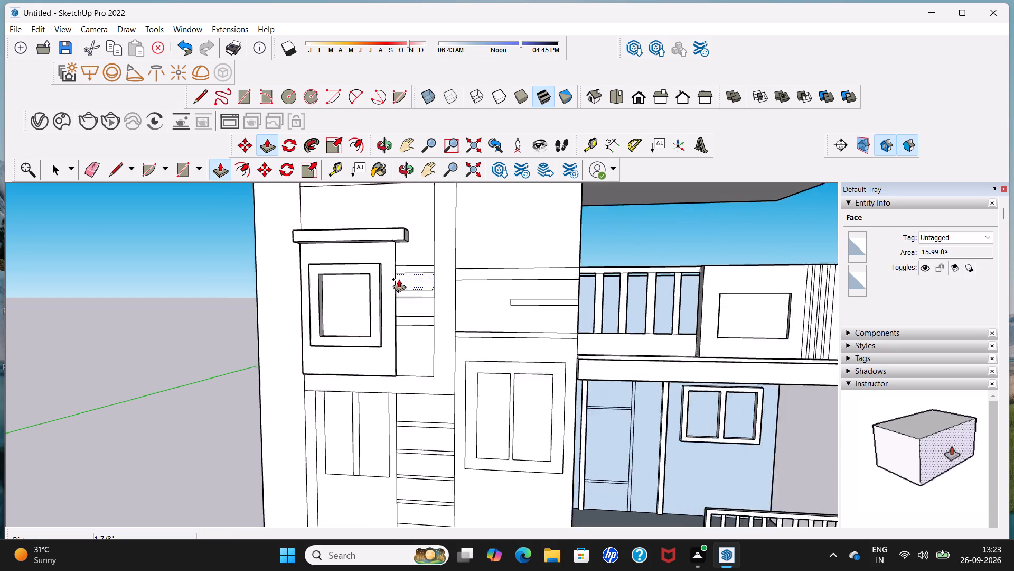
{"action": "scroll", "coordinate": [399, 279], "scroll_direction": "up", "scroll_amount": 2}
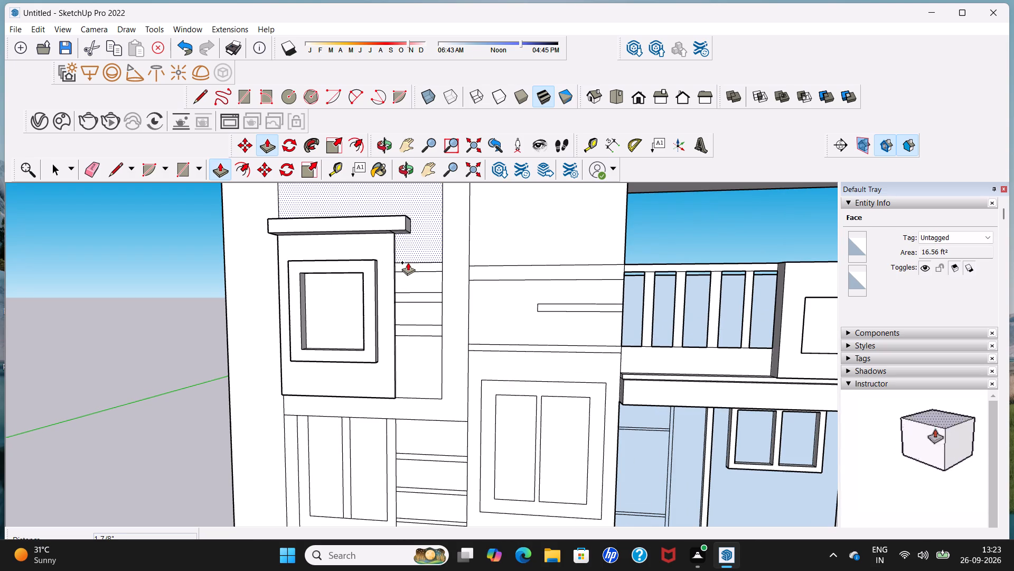
{"action": "scroll", "coordinate": [408, 262], "scroll_direction": "up", "scroll_amount": 3}
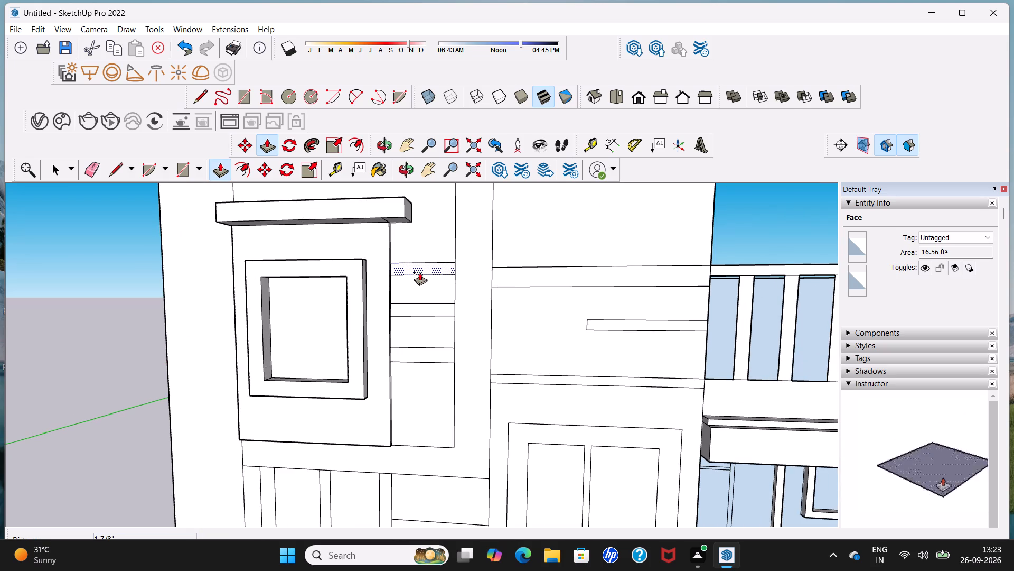
{"action": "left_click", "coordinate": [420, 267]}
{"action": "left_click", "coordinate": [415, 272]}
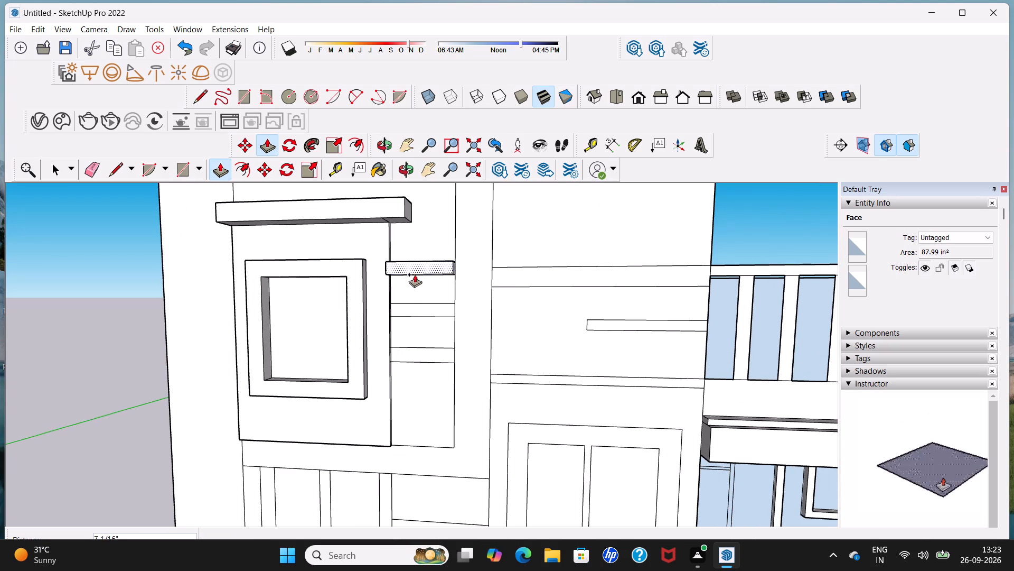
{"action": "left_click", "coordinate": [418, 306]}
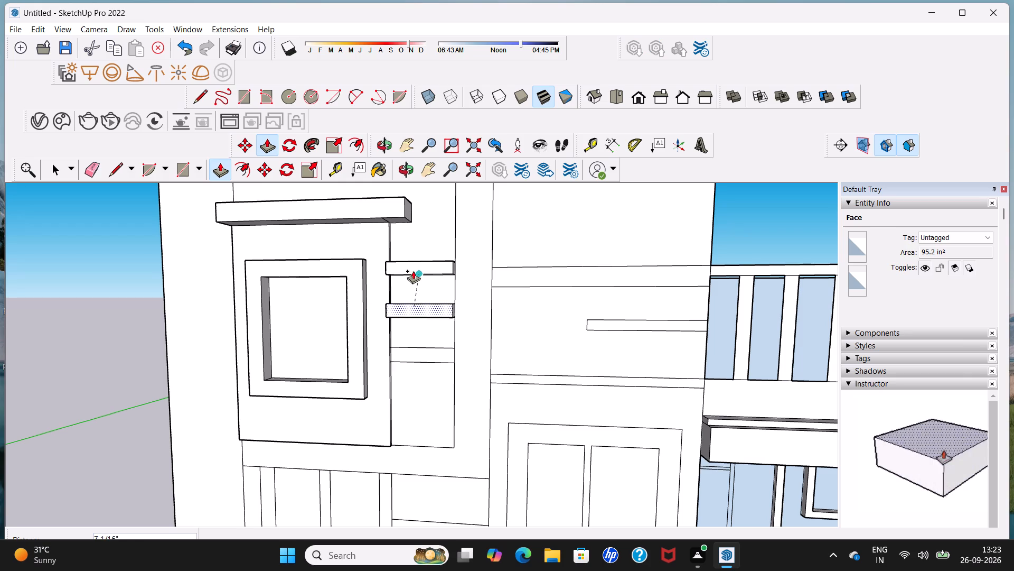
{"action": "left_click", "coordinate": [413, 271]}
{"action": "left_click", "coordinate": [426, 351]}
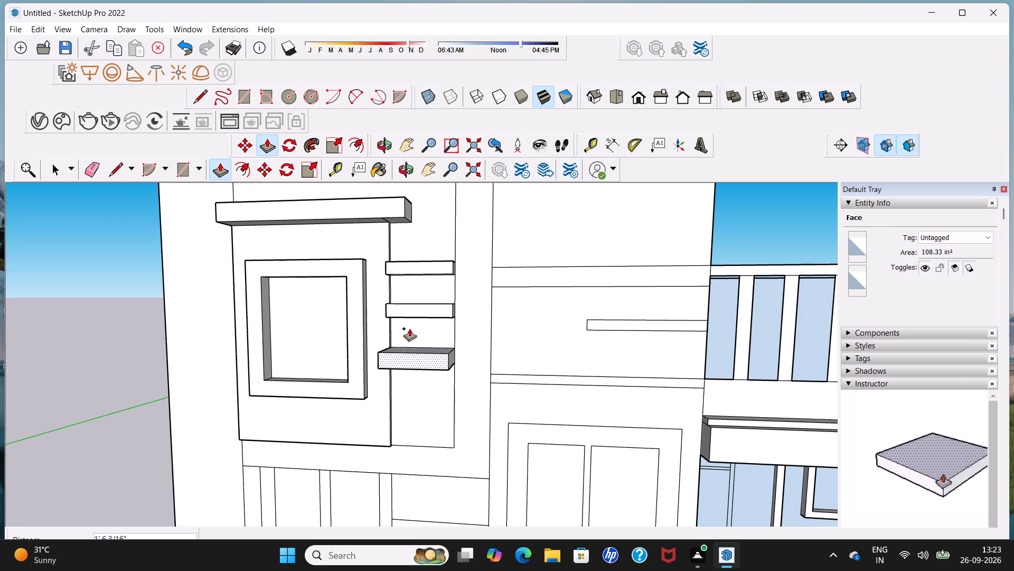
{"action": "left_click", "coordinate": [415, 312]}
Push/Pull the border strip running above, beside and below the upper window area outward about 2' 3 7/8".
{"action": "scroll", "coordinate": [420, 305], "scroll_direction": "down", "scroll_amount": 6}
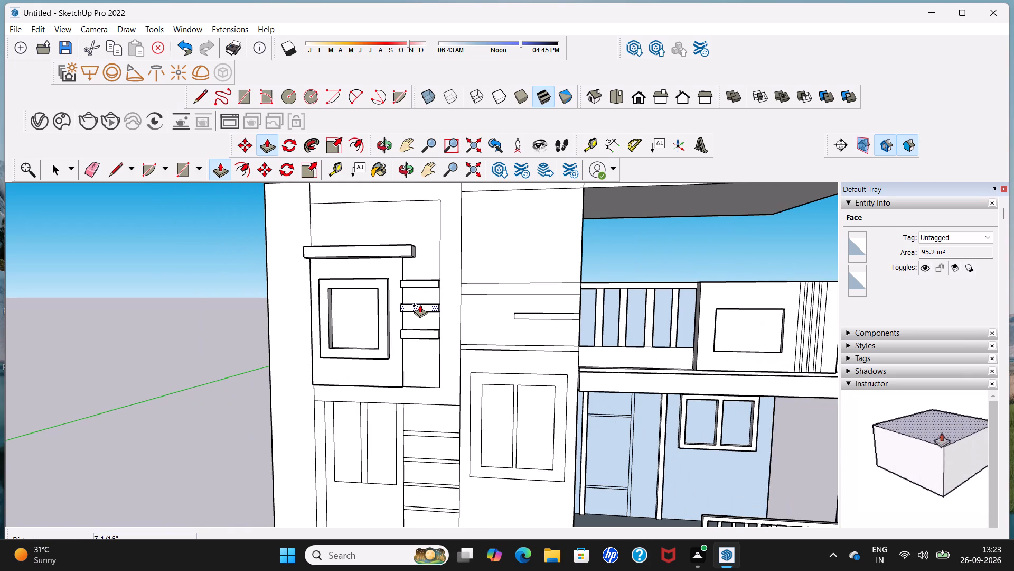
{"action": "left_click", "coordinate": [451, 333]}
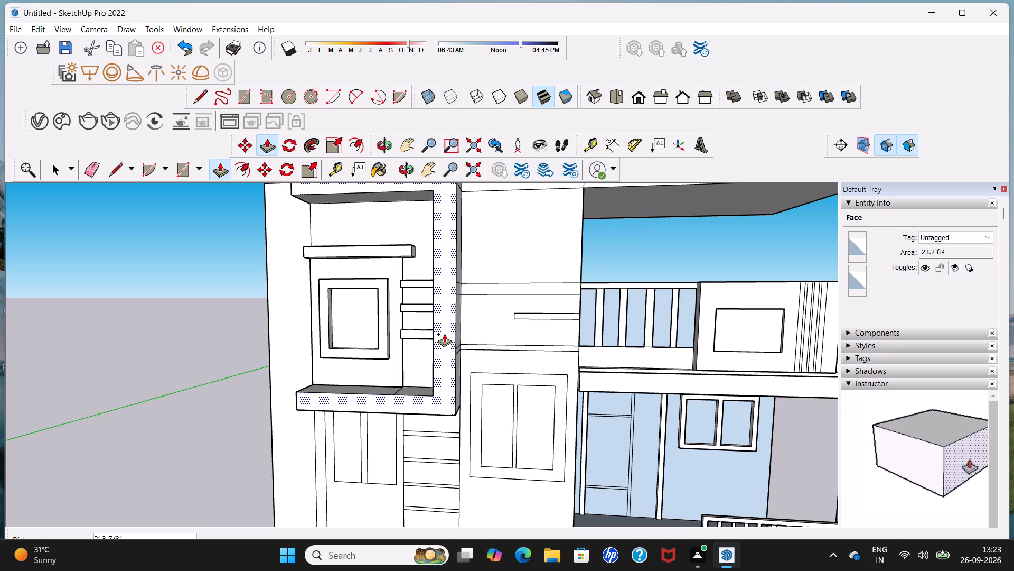
{"action": "left_click", "coordinate": [444, 334]}
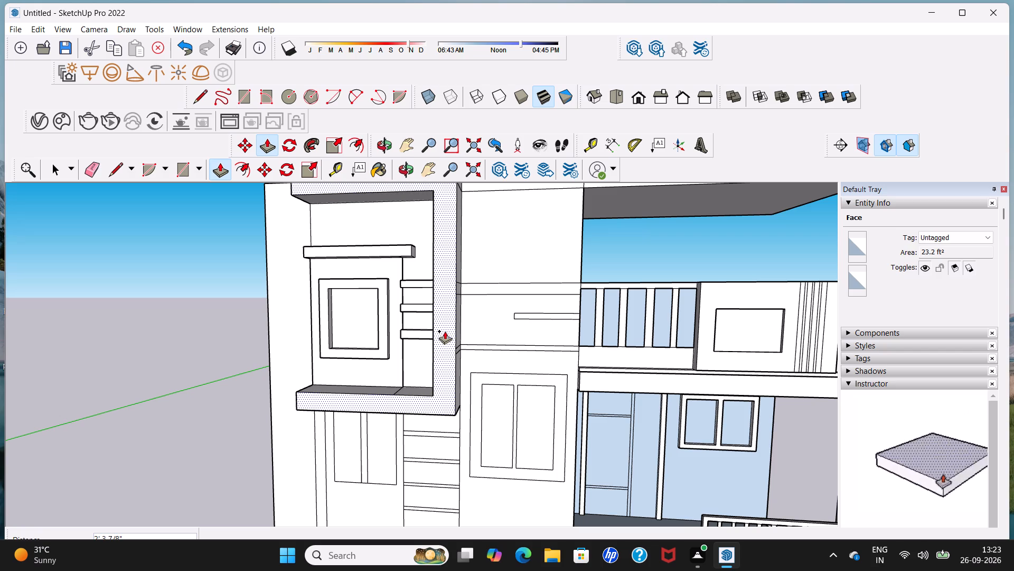
{"action": "scroll", "coordinate": [445, 331], "scroll_direction": "down", "scroll_amount": 7}
{"action": "middle_click_drag", "start_coordinate": [450, 331], "coordinate": [551, 305]}
{"action": "scroll", "coordinate": [480, 322], "scroll_direction": "up", "scroll_amount": 3}
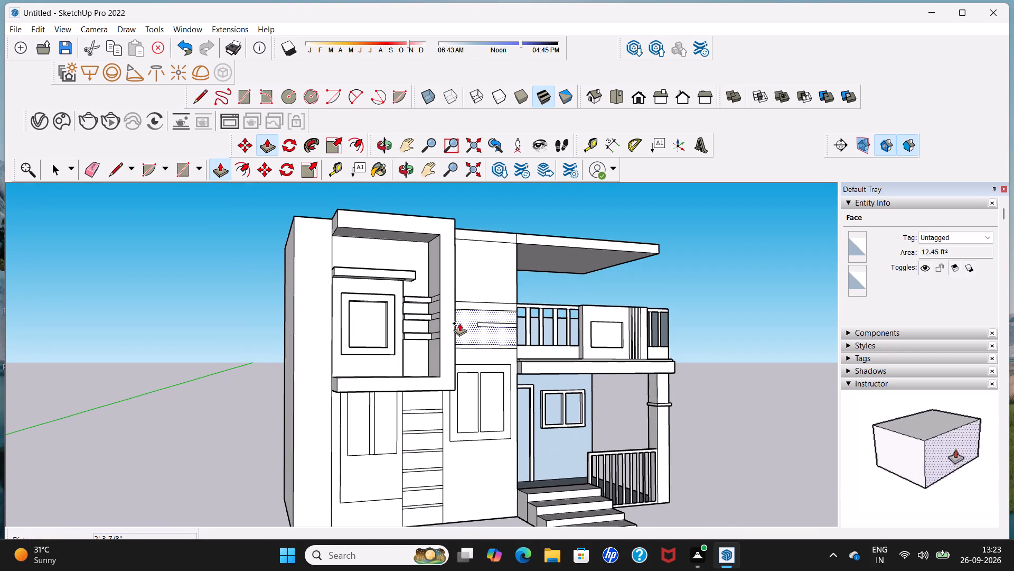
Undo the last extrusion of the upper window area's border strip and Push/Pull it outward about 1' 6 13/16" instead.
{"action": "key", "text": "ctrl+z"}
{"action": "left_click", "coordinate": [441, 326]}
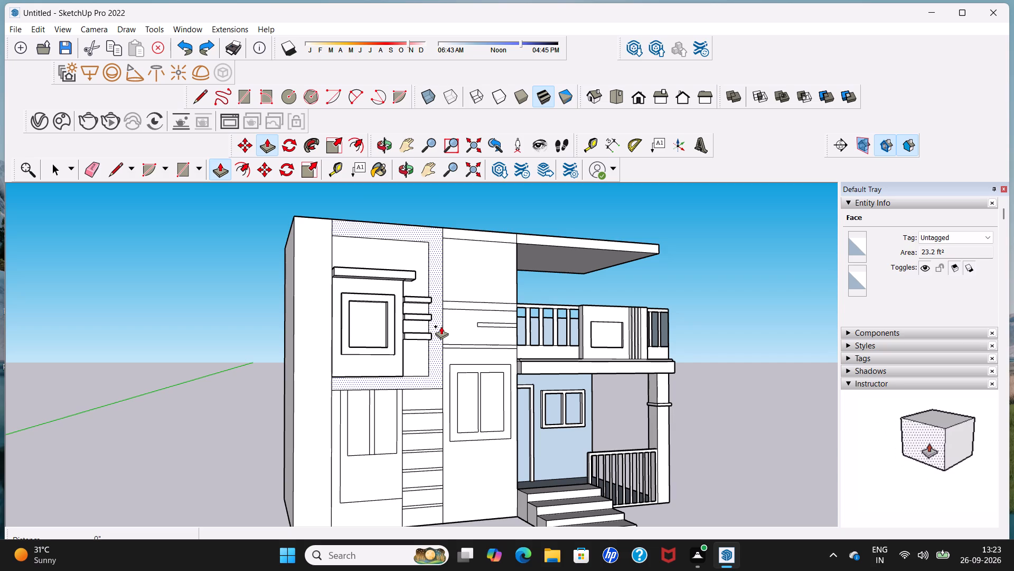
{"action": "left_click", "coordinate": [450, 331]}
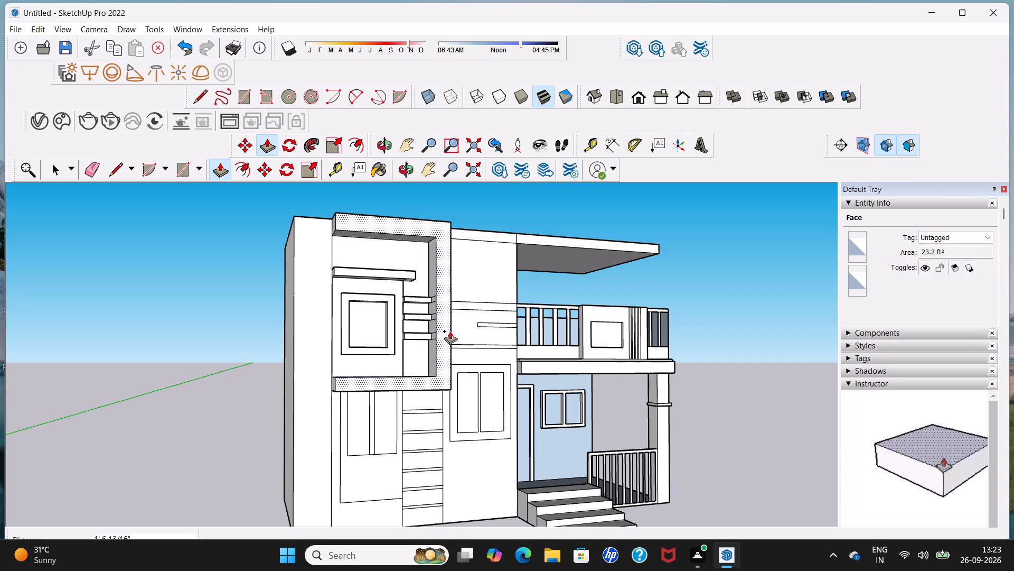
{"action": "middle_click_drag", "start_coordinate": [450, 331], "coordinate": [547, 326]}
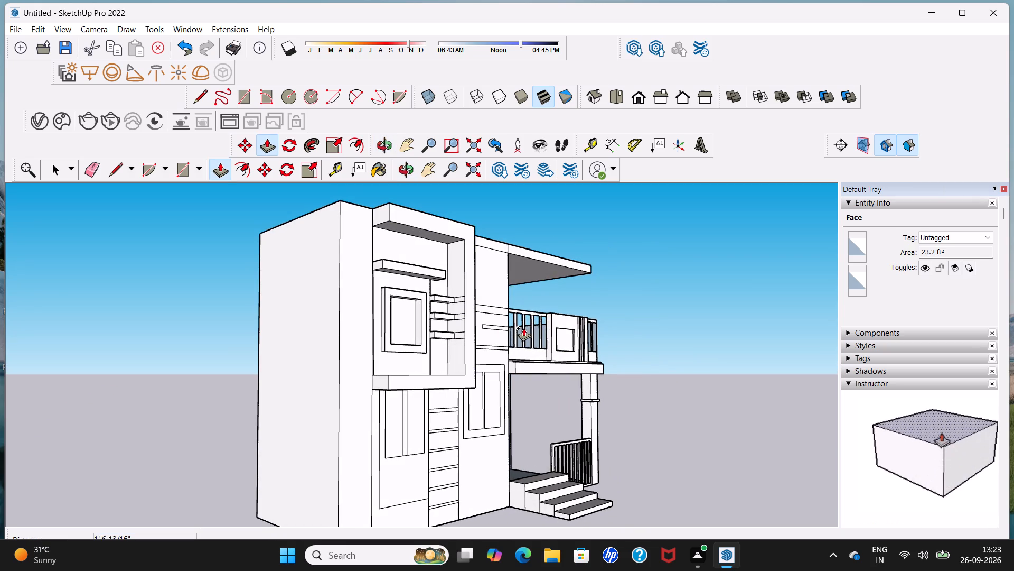
Undo the border strip's extrusion and Push/Pull the strip outward about 6 9/16" instead.
{"action": "key", "text": "ctrl+z"}
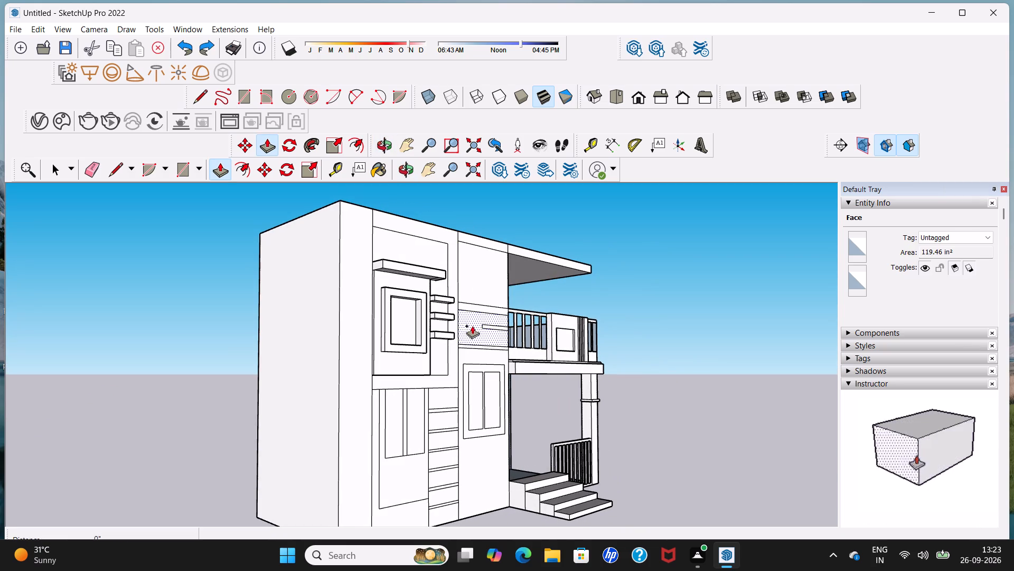
{"action": "left_click", "coordinate": [454, 341]}
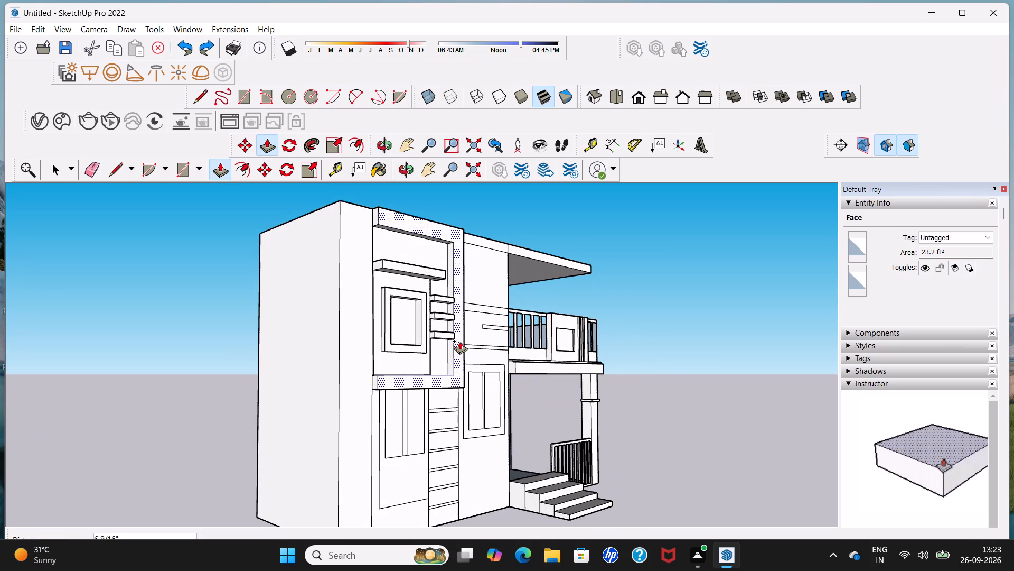
{"action": "left_click", "coordinate": [460, 341]}
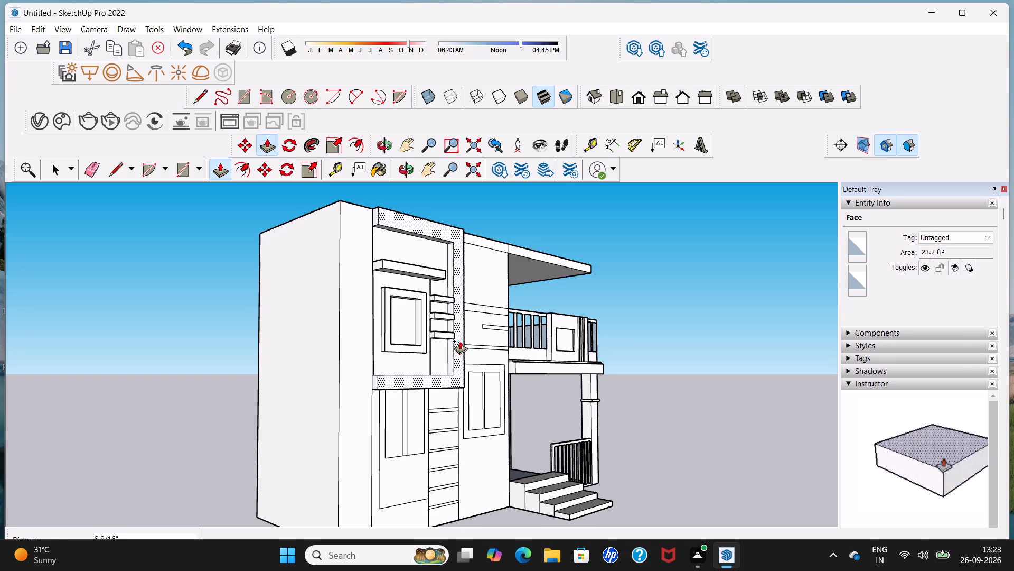
Push/Pull the wall panel surrounding the lower window beneath the border strip outward about 5 11/16".
{"action": "middle_click_drag", "start_coordinate": [460, 341], "coordinate": [392, 315]}
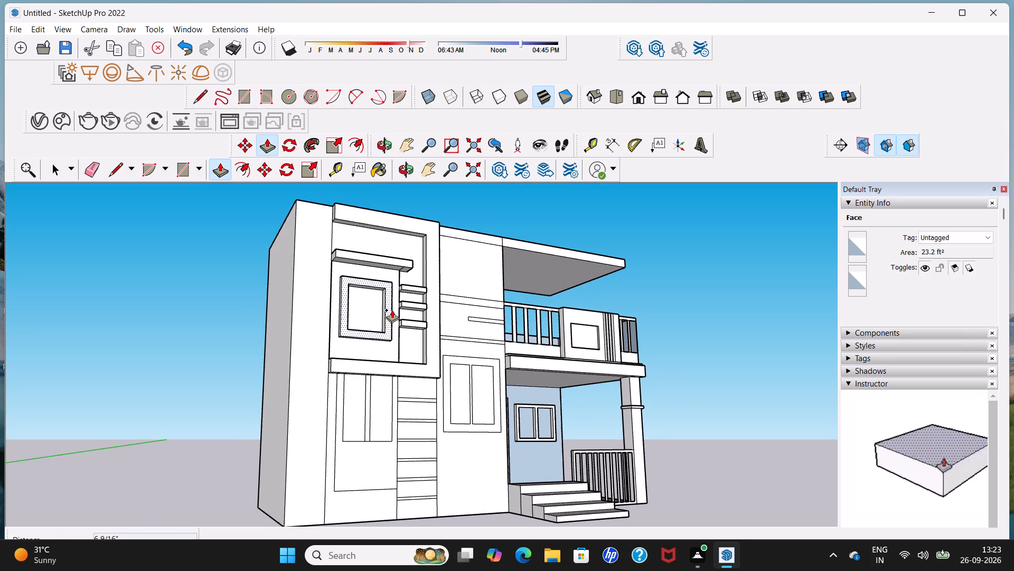
{"action": "scroll", "coordinate": [392, 310], "scroll_direction": "down", "scroll_amount": 6}
{"action": "scroll", "coordinate": [361, 391], "scroll_direction": "up", "scroll_amount": 2}
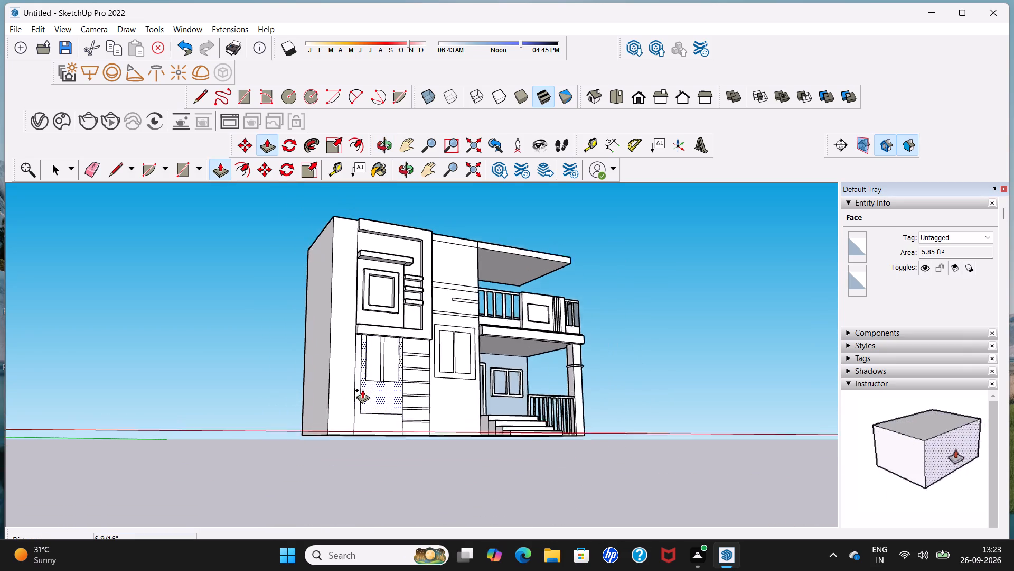
{"action": "scroll", "coordinate": [362, 390], "scroll_direction": "up", "scroll_amount": 3}
{"action": "left_click", "coordinate": [385, 395]}
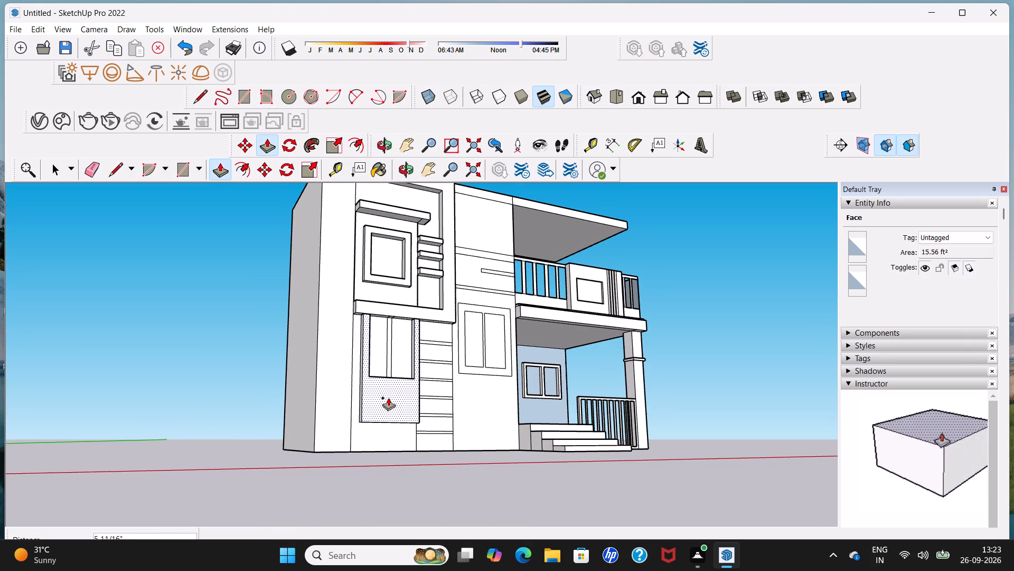
{"action": "left_click", "coordinate": [388, 398]}
Push/Pull the vertical divider between that lower window's two panes outward about 5 11/16", flush with the surrounding panel.
{"action": "middle_click_drag", "start_coordinate": [391, 385], "coordinate": [373, 445]}
{"action": "scroll", "coordinate": [386, 397], "scroll_direction": "up", "scroll_amount": 4}
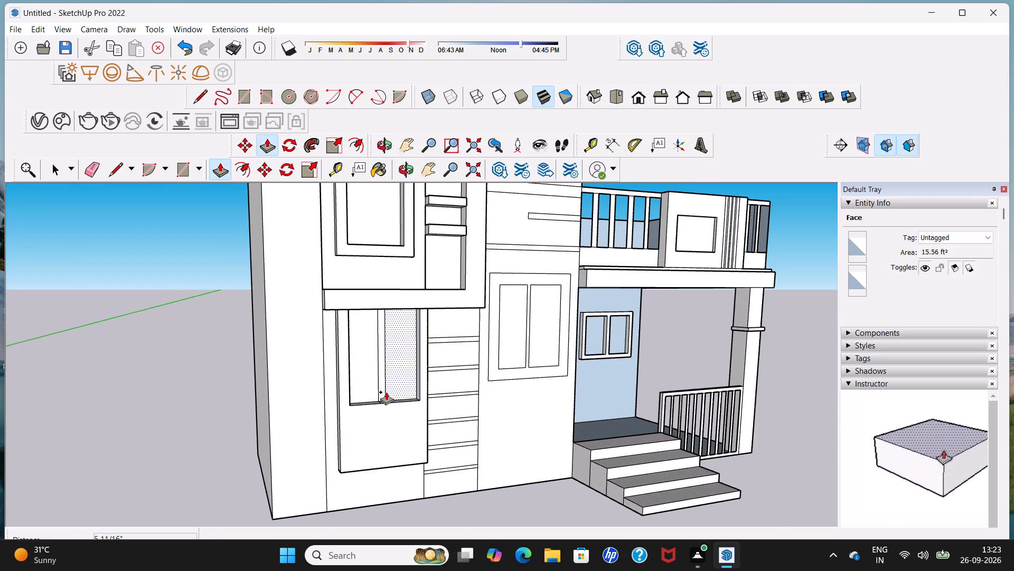
{"action": "middle_click_drag", "start_coordinate": [387, 392], "coordinate": [383, 416]}
{"action": "scroll", "coordinate": [383, 416], "scroll_direction": "up", "scroll_amount": 4}
{"action": "left_click", "coordinate": [382, 401]}
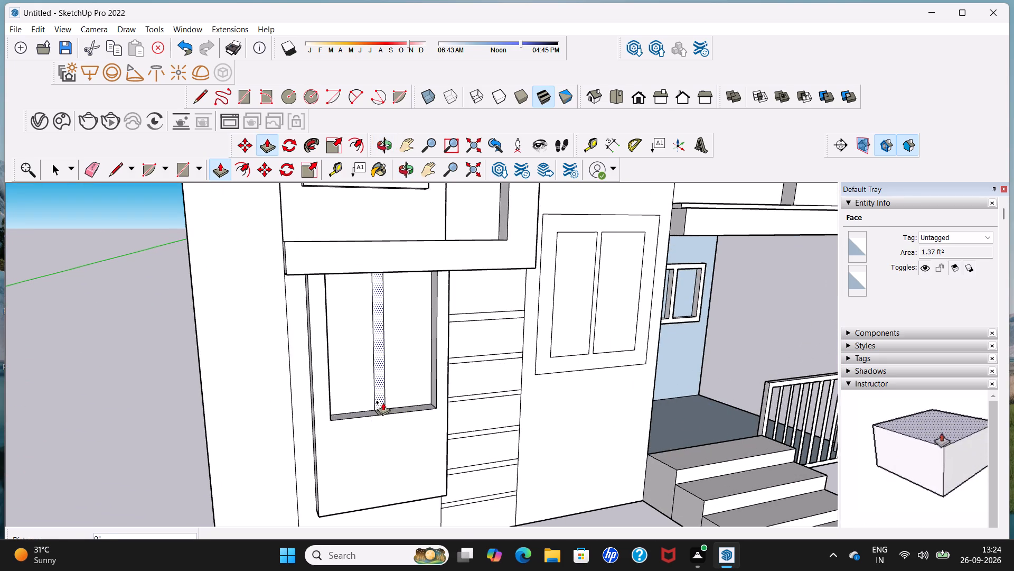
{"action": "scroll", "coordinate": [383, 414], "scroll_direction": "up", "scroll_amount": 6}
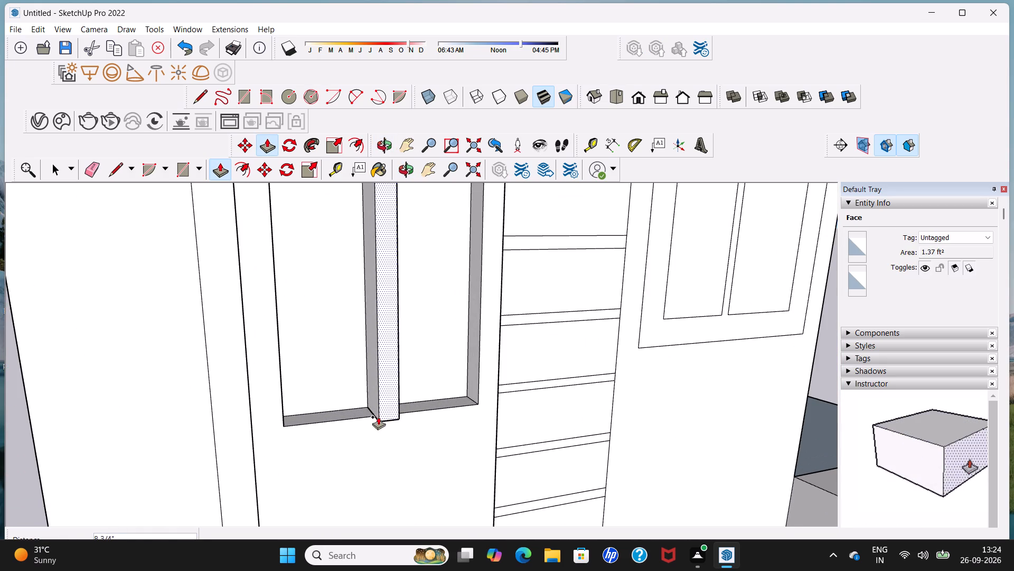
{"action": "left_click", "coordinate": [353, 425]}
Push/Pull the frame of the two-pane ground-floor window beside the porch outward about 5 3/8".
{"action": "scroll", "coordinate": [353, 414], "scroll_direction": "down", "scroll_amount": 10}
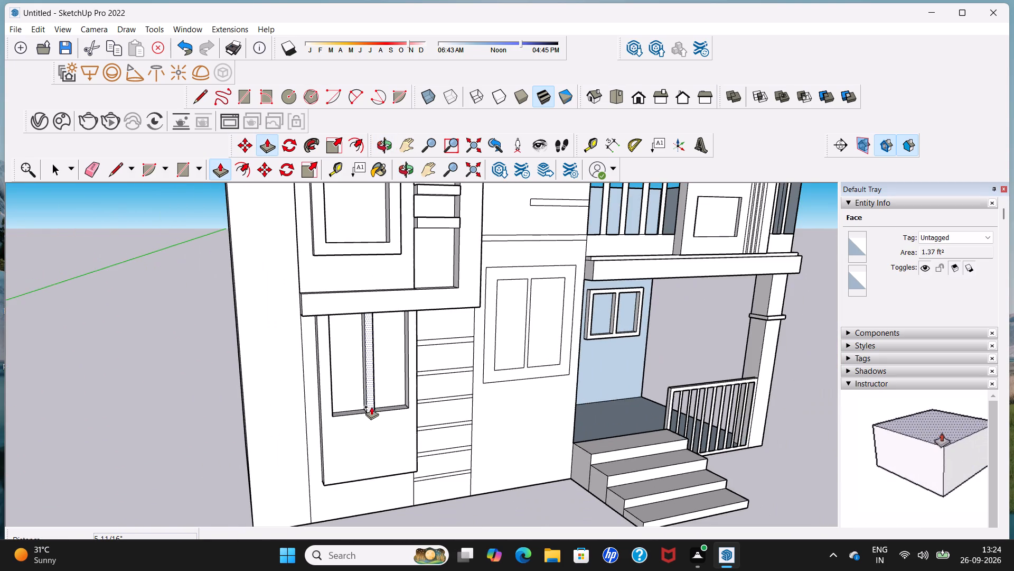
{"action": "scroll", "coordinate": [376, 400], "scroll_direction": "down", "scroll_amount": 12}
{"action": "middle_click_drag", "start_coordinate": [379, 396], "coordinate": [358, 401]}
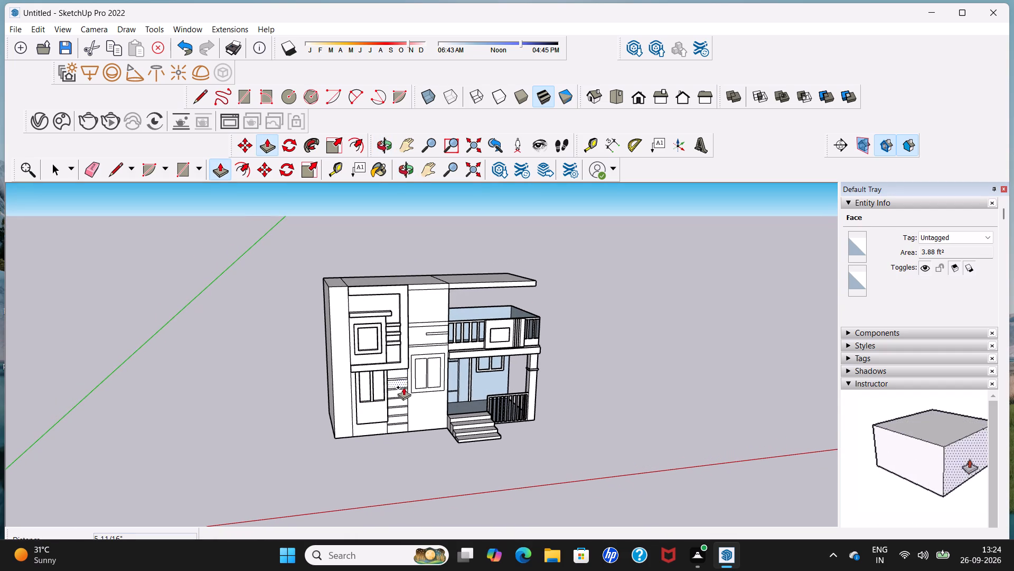
{"action": "scroll", "coordinate": [404, 388], "scroll_direction": "up", "scroll_amount": 4}
{"action": "scroll", "coordinate": [453, 390], "scroll_direction": "up", "scroll_amount": 4}
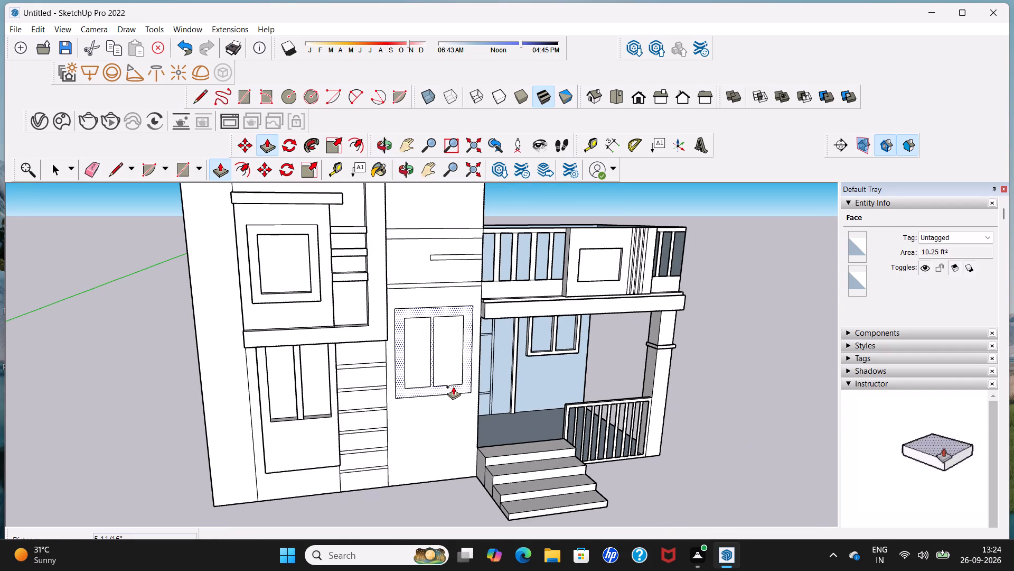
{"action": "left_click", "coordinate": [453, 386]}
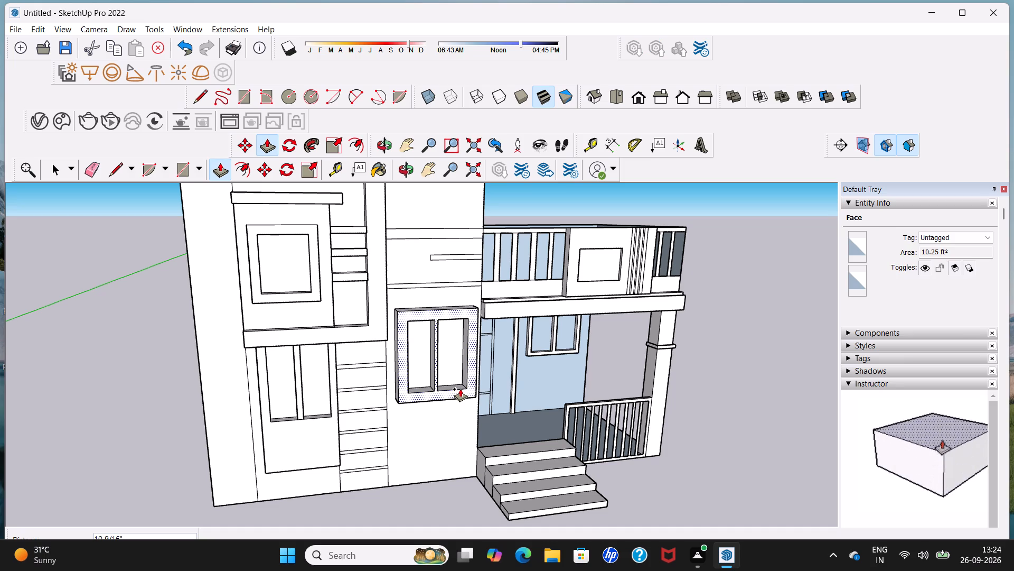
{"action": "middle_click_drag", "start_coordinate": [452, 388], "coordinate": [430, 399]}
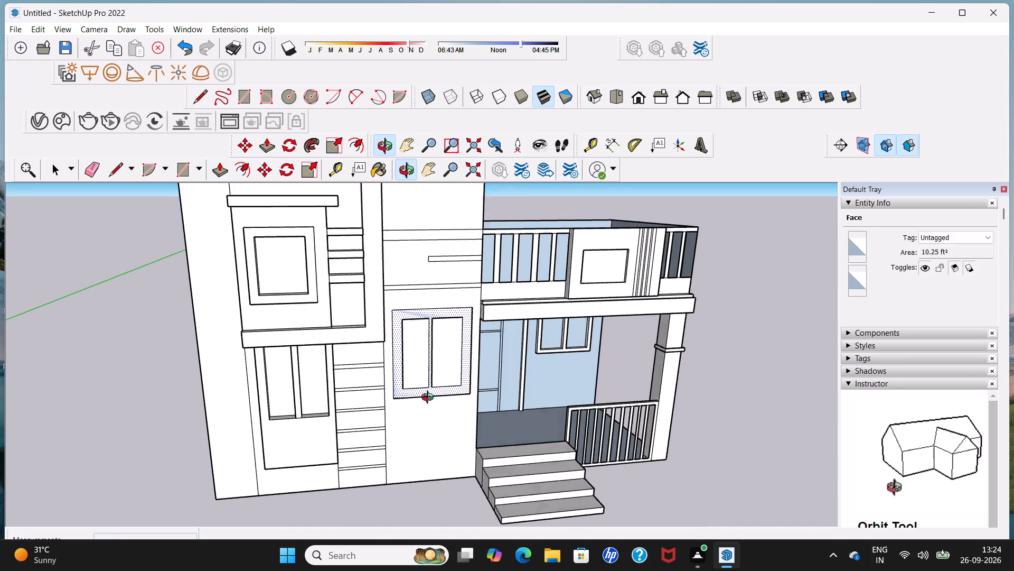
{"action": "middle_click_drag", "start_coordinate": [430, 399], "coordinate": [320, 431]}
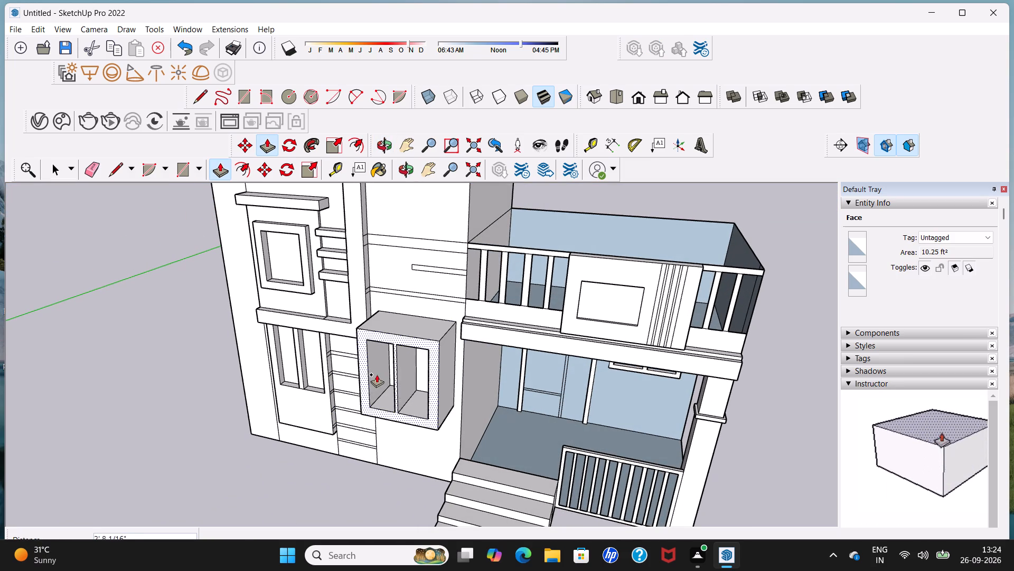
{"action": "left_click", "coordinate": [388, 353]}
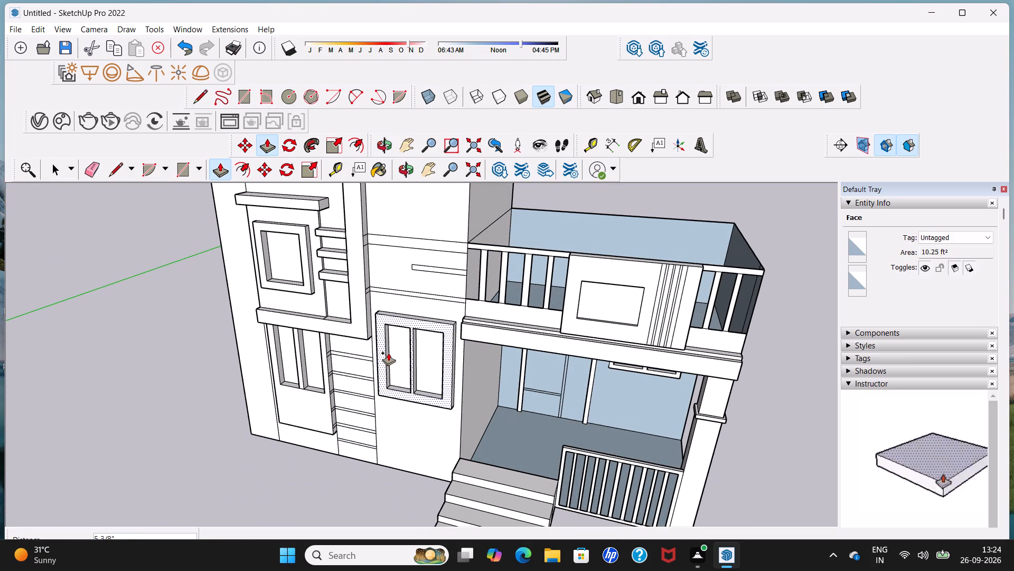
Push/Pull the horizontal band level with the balcony railing's top outward about 6 9/16", matching the border strip's depth.
{"action": "middle_click_drag", "start_coordinate": [388, 353], "coordinate": [455, 353]}
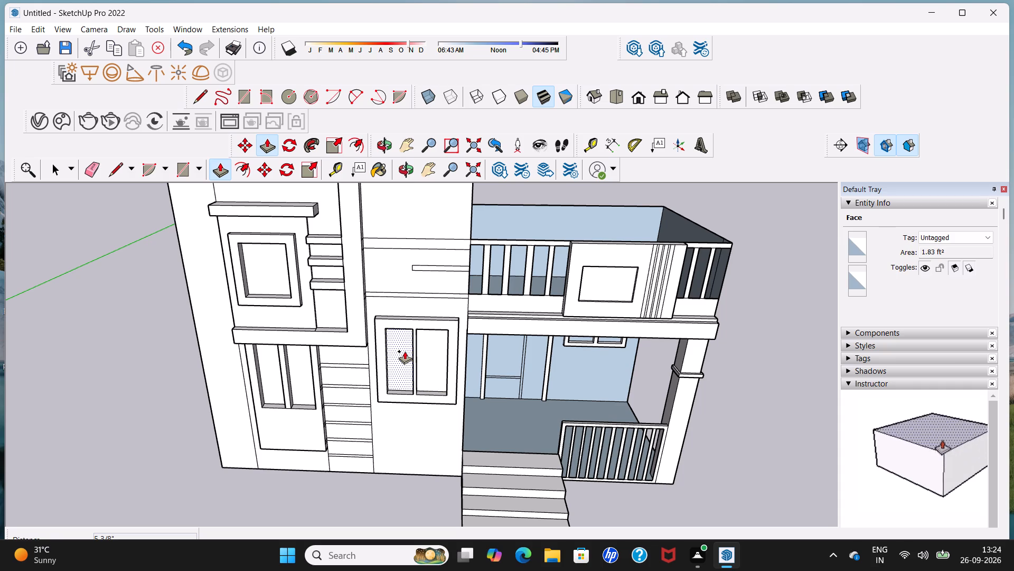
{"action": "scroll", "coordinate": [405, 351], "scroll_direction": "down", "scroll_amount": 4}
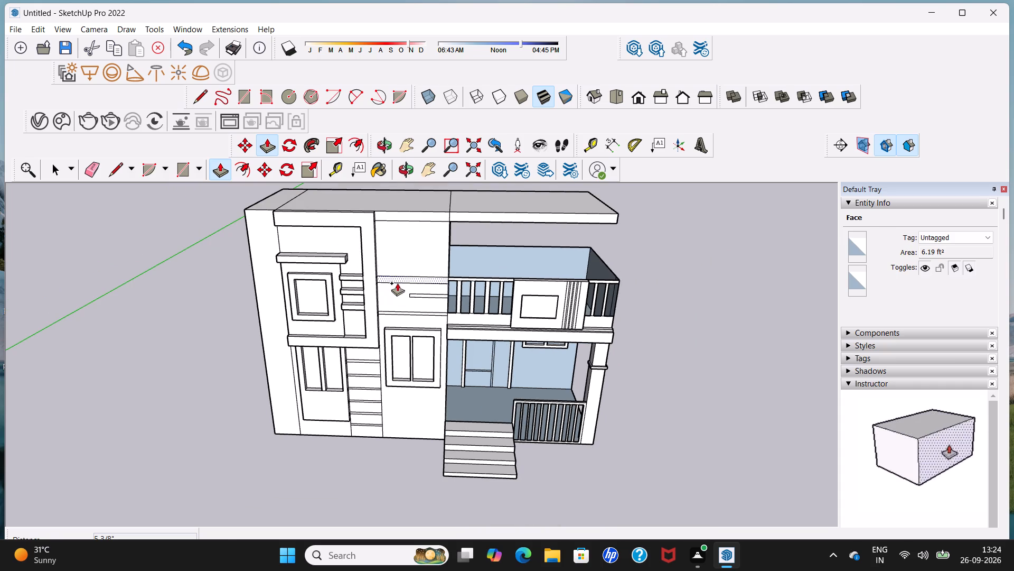
{"action": "scroll", "coordinate": [405, 285], "scroll_direction": "up", "scroll_amount": 5}
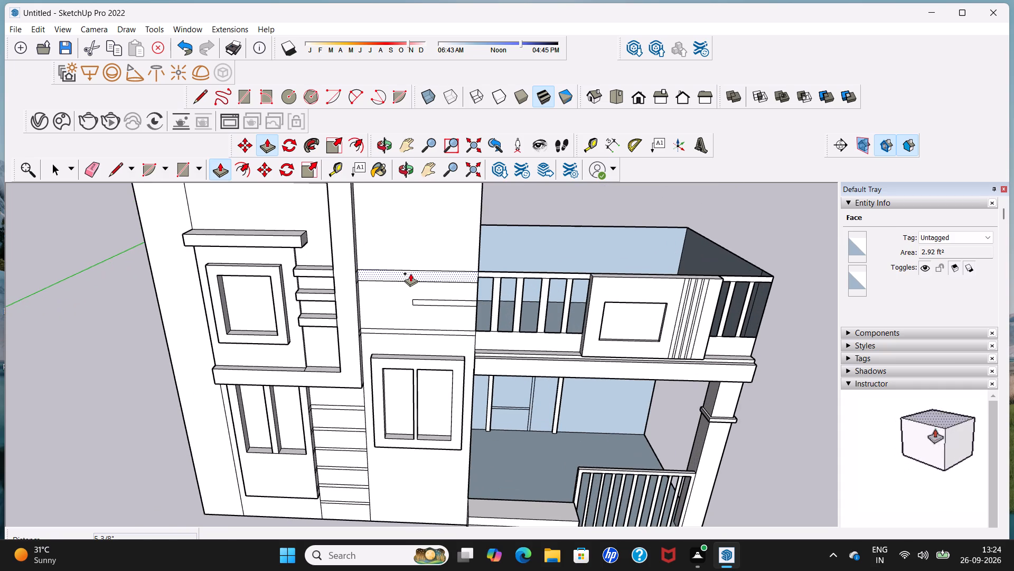
{"action": "left_click", "coordinate": [410, 273]}
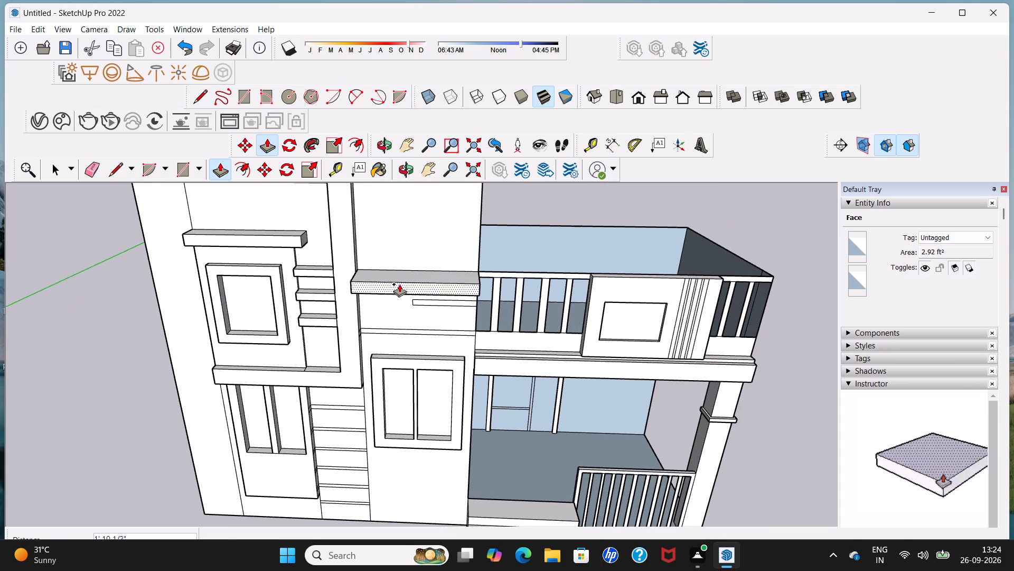
{"action": "left_click", "coordinate": [355, 248]}
Push/Pull the short horizontal bar below that band, beside the balcony railing, outward about 3 5/8".
{"action": "scroll", "coordinate": [413, 311], "scroll_direction": "up", "scroll_amount": 1}
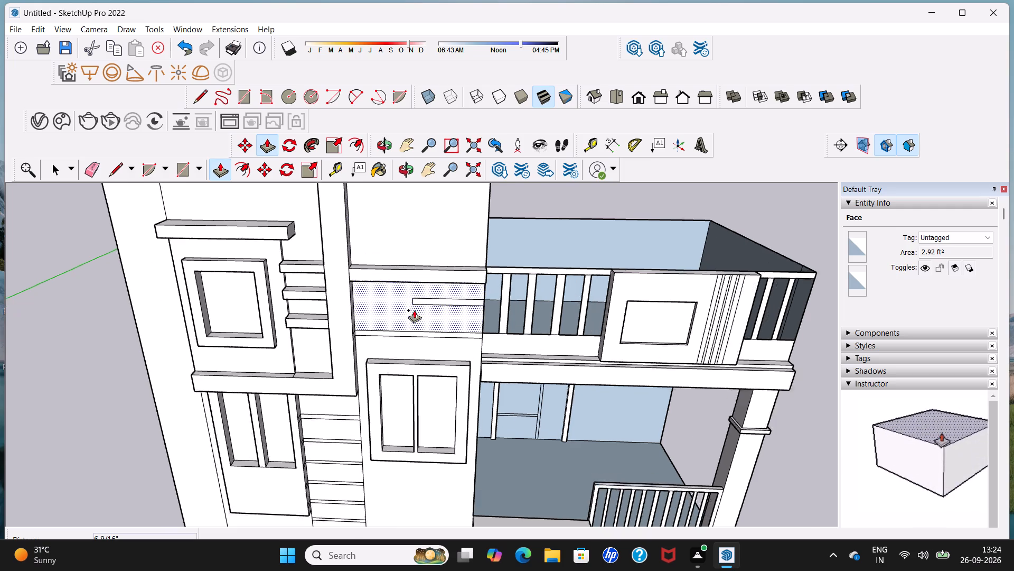
{"action": "scroll", "coordinate": [414, 310], "scroll_direction": "up", "scroll_amount": 2}
{"action": "left_click", "coordinate": [430, 297]}
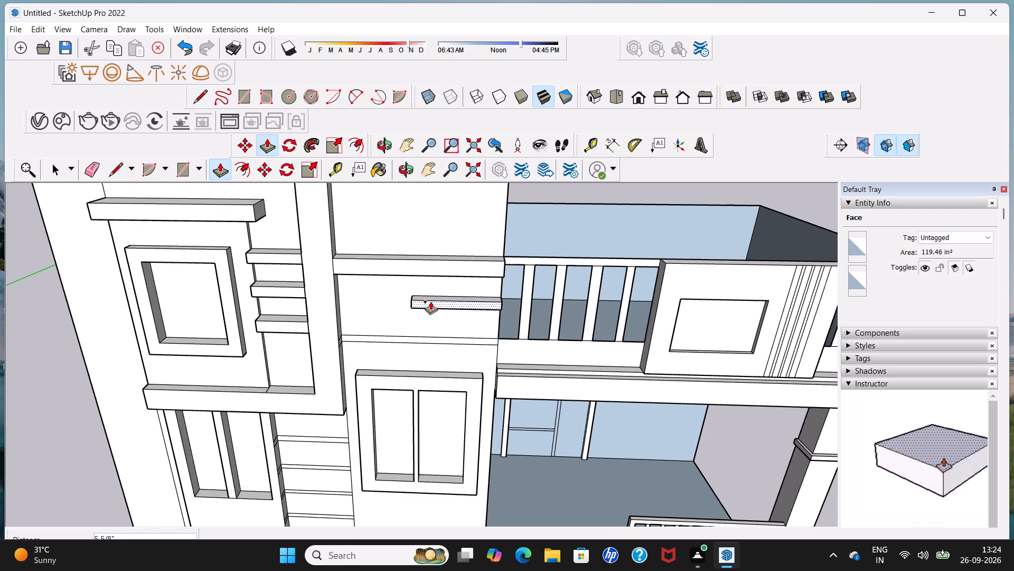
{"action": "left_click", "coordinate": [431, 300]}
{"action": "scroll", "coordinate": [431, 300], "scroll_direction": "down", "scroll_amount": 10}
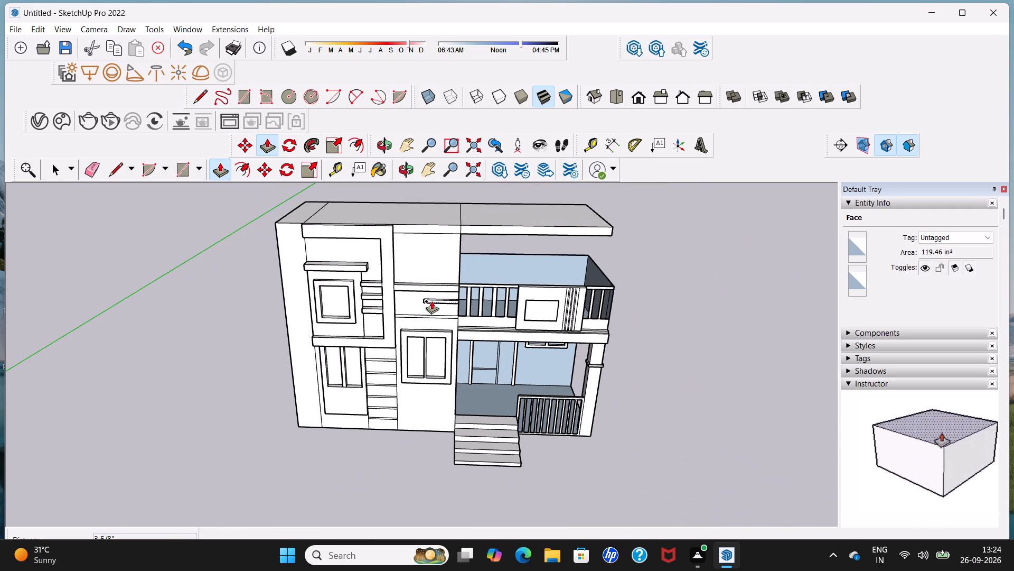
{"action": "middle_click_drag", "start_coordinate": [429, 303], "coordinate": [431, 244]}
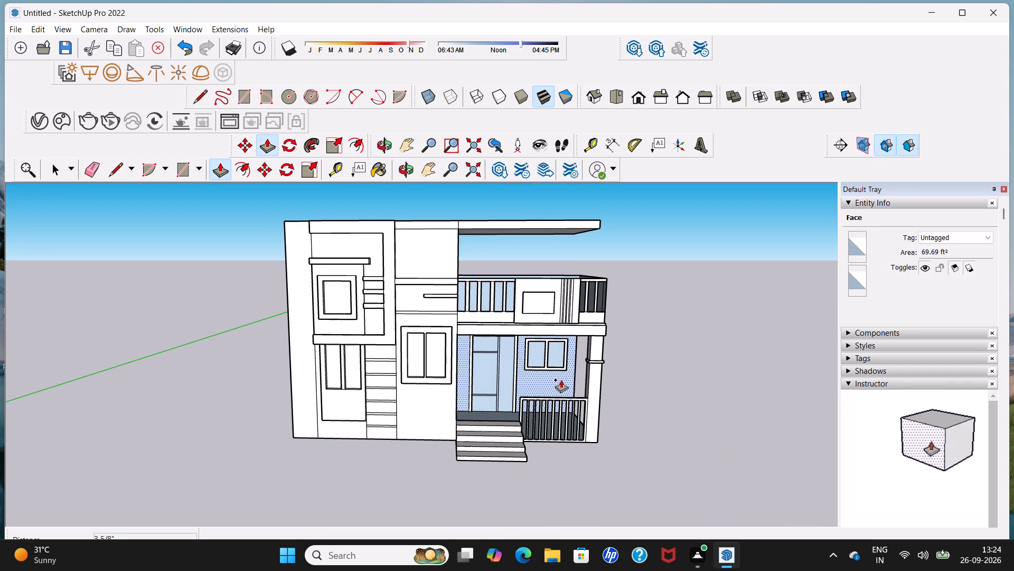
{"action": "key", "text": "space"}
Examine the house's front elevation, roof edge and projecting facade details from several angles.
{"action": "scroll", "coordinate": [558, 370], "scroll_direction": "down", "scroll_amount": 5}
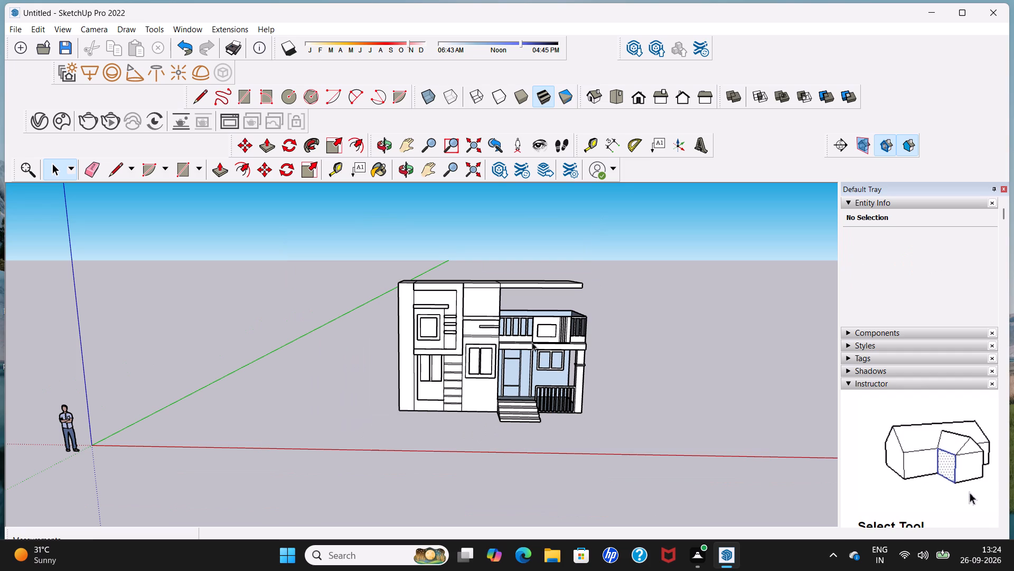
{"action": "scroll", "coordinate": [531, 342], "scroll_direction": "up", "scroll_amount": 5}
{"action": "middle_click_drag", "start_coordinate": [483, 298], "coordinate": [386, 340]}
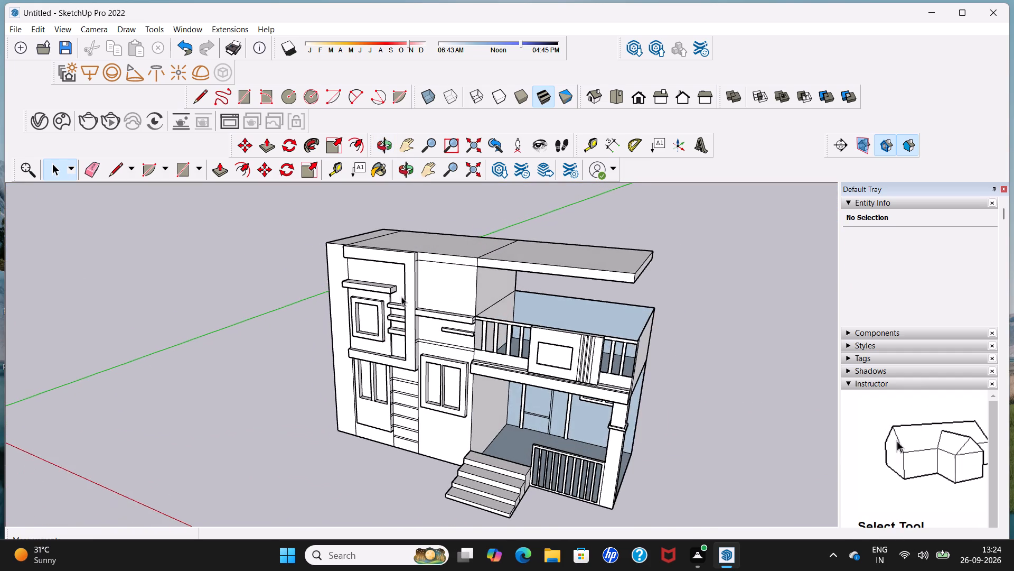
{"action": "scroll", "coordinate": [407, 288], "scroll_direction": "up", "scroll_amount": 3}
{"action": "middle_click_drag", "start_coordinate": [408, 285], "coordinate": [499, 289]}
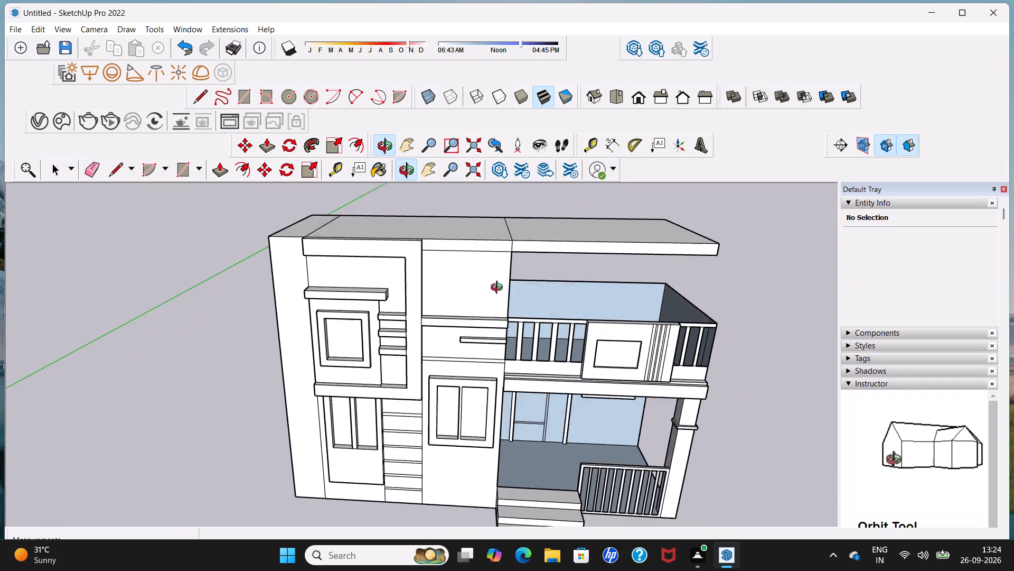
{"action": "middle_click_drag", "start_coordinate": [499, 289], "coordinate": [539, 278]}
{"action": "middle_click_drag", "start_coordinate": [540, 272], "coordinate": [507, 290]}
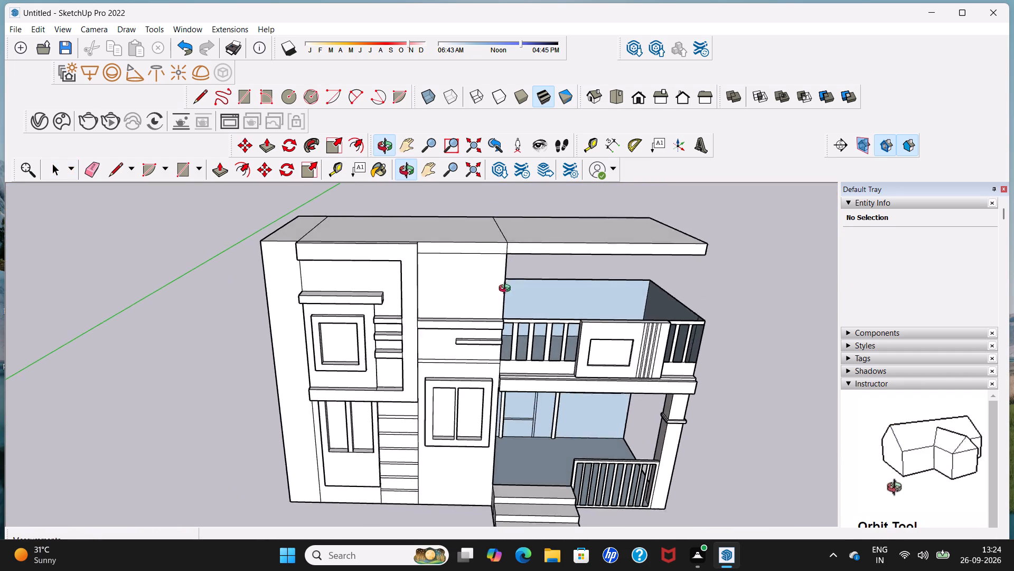
{"action": "middle_click_drag", "start_coordinate": [507, 290], "coordinate": [393, 328]}
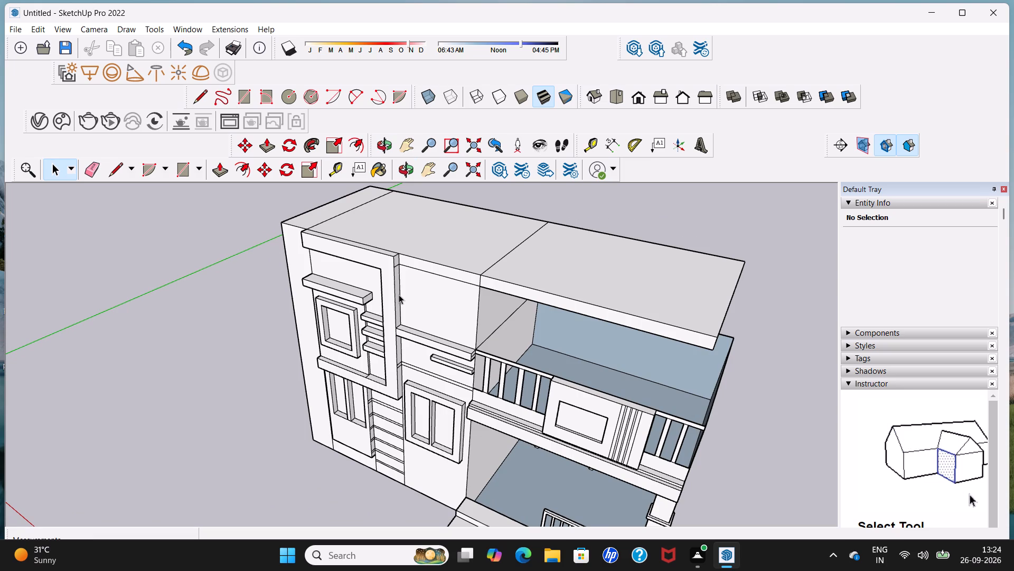
{"action": "scroll", "coordinate": [399, 294], "scroll_direction": "up", "scroll_amount": 3}
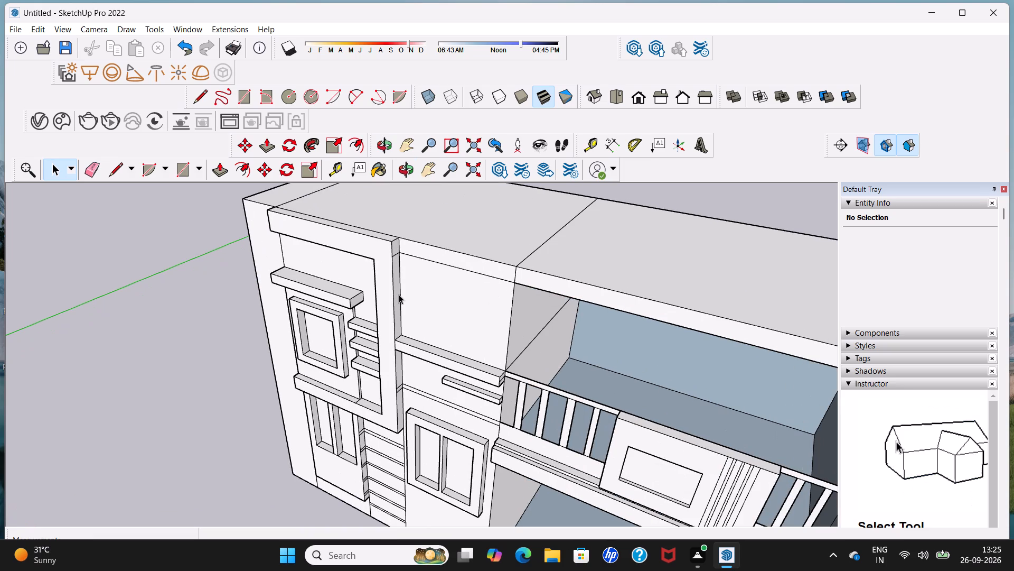
{"action": "middle_click_drag", "start_coordinate": [366, 306], "coordinate": [368, 306]}
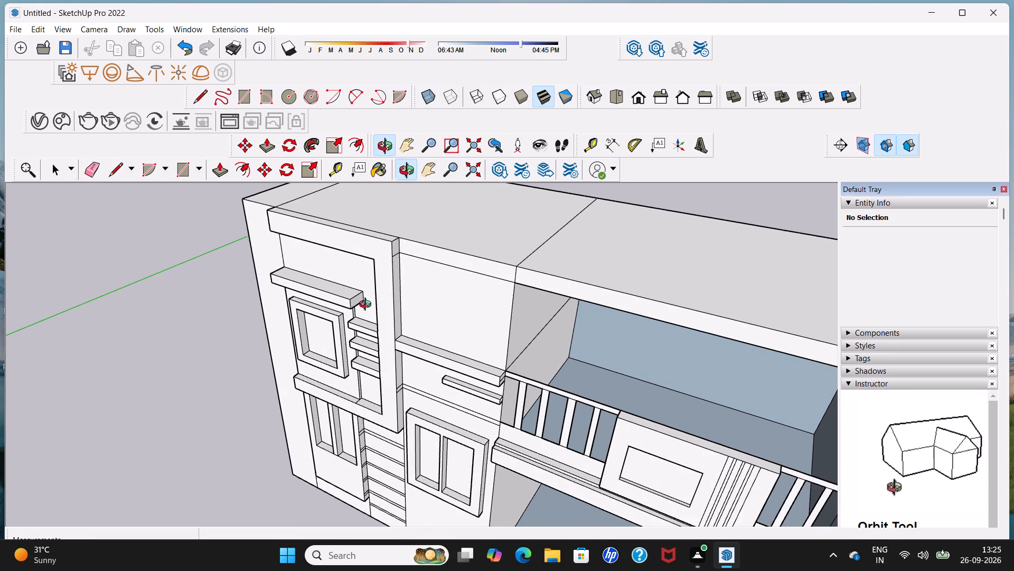
{"action": "middle_click_drag", "start_coordinate": [368, 306], "coordinate": [546, 289]}
{"action": "scroll", "coordinate": [401, 300], "scroll_direction": "up", "scroll_amount": 3}
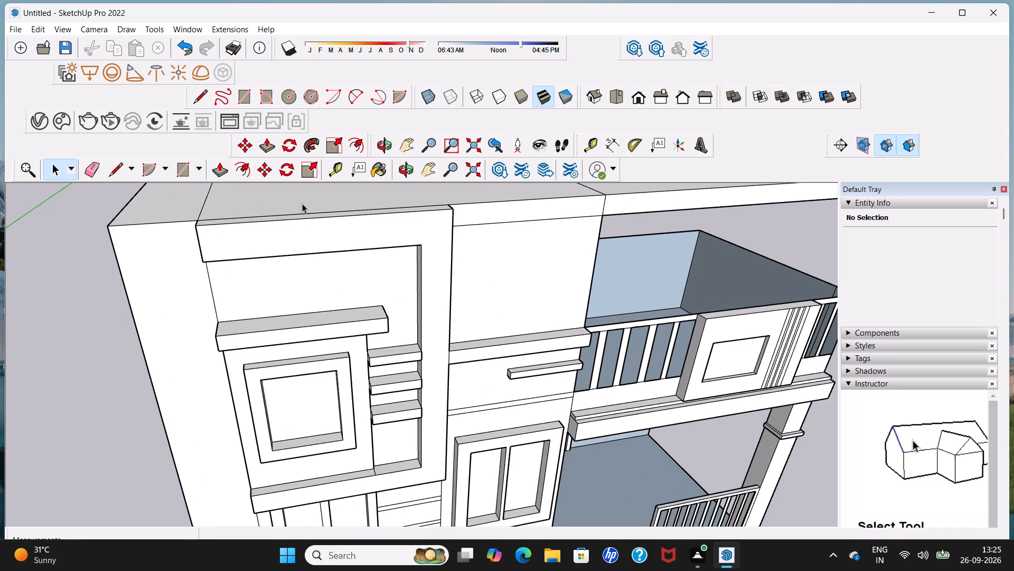
Draw a small square of about 5 3/16" on the recessed wall above the upper window, near the recess's upper corner beside the border strip.
{"action": "left_click", "coordinate": [246, 105]}
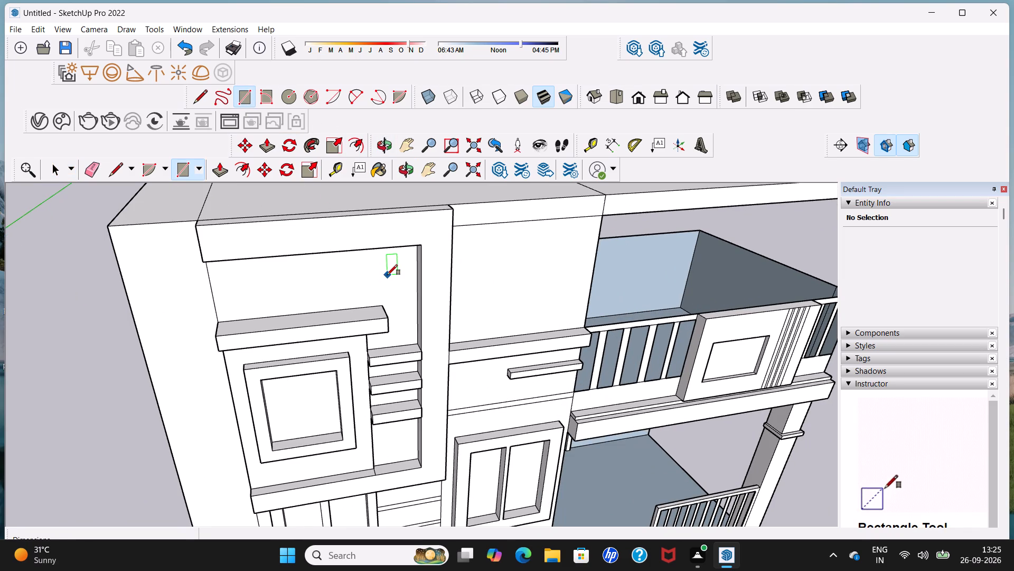
{"action": "middle_click_drag", "start_coordinate": [387, 275], "coordinate": [467, 260]}
{"action": "scroll", "coordinate": [446, 265], "scroll_direction": "up", "scroll_amount": 3}
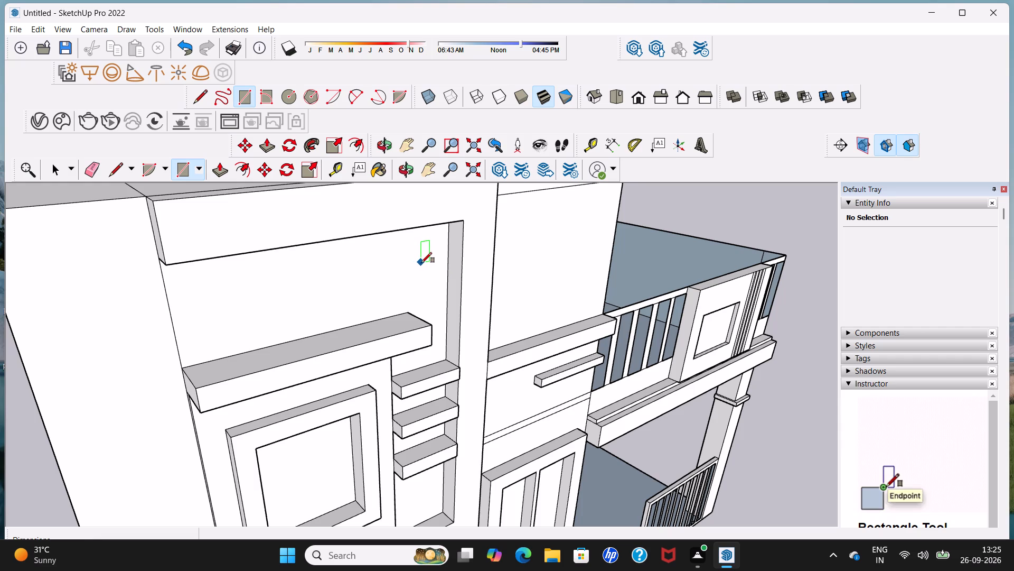
{"action": "left_click", "coordinate": [425, 262]}
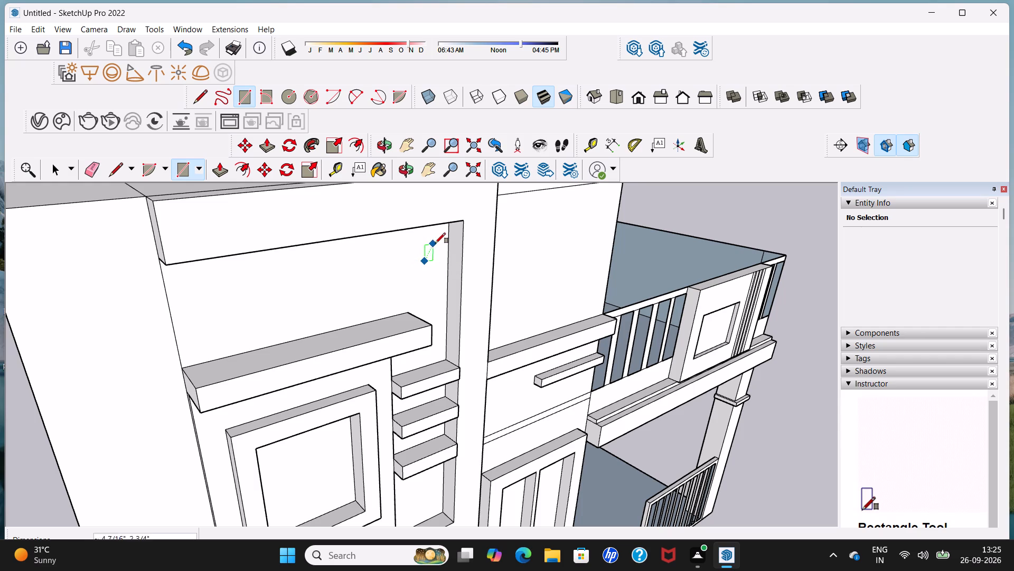
{"action": "left_click", "coordinate": [439, 243]}
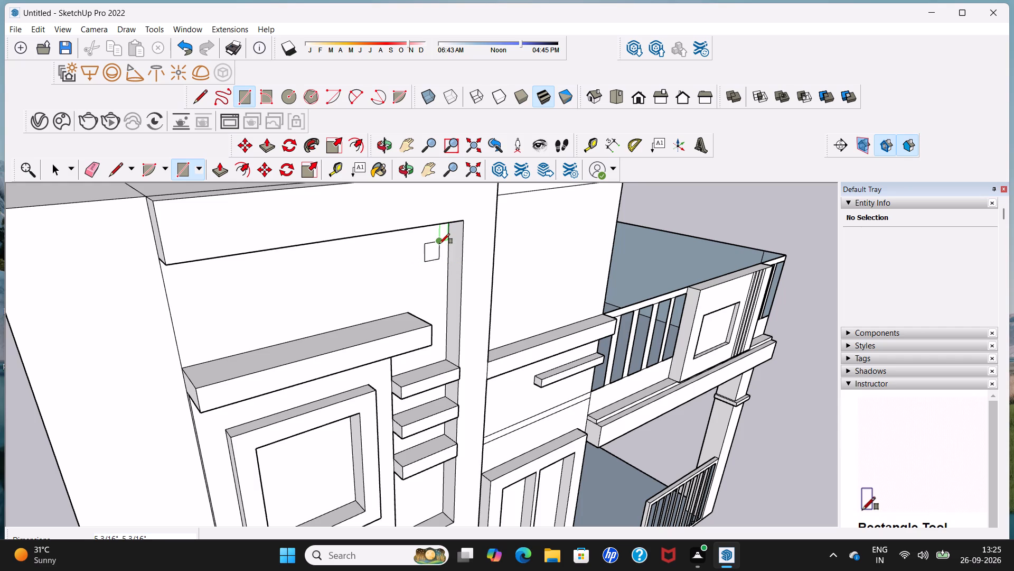
{"action": "key", "text": "space"}
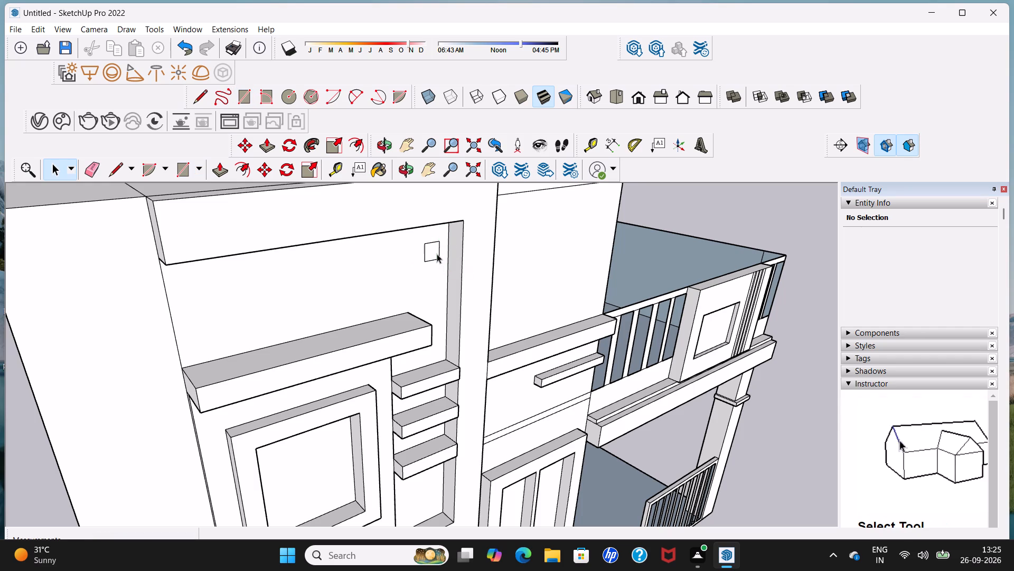
Copy the small square straight down three times, spaced about 10 9/16", 10 5/16" and 9 7/8", forming a column above the stacked bars.
{"action": "double_click", "coordinate": [436, 252]}
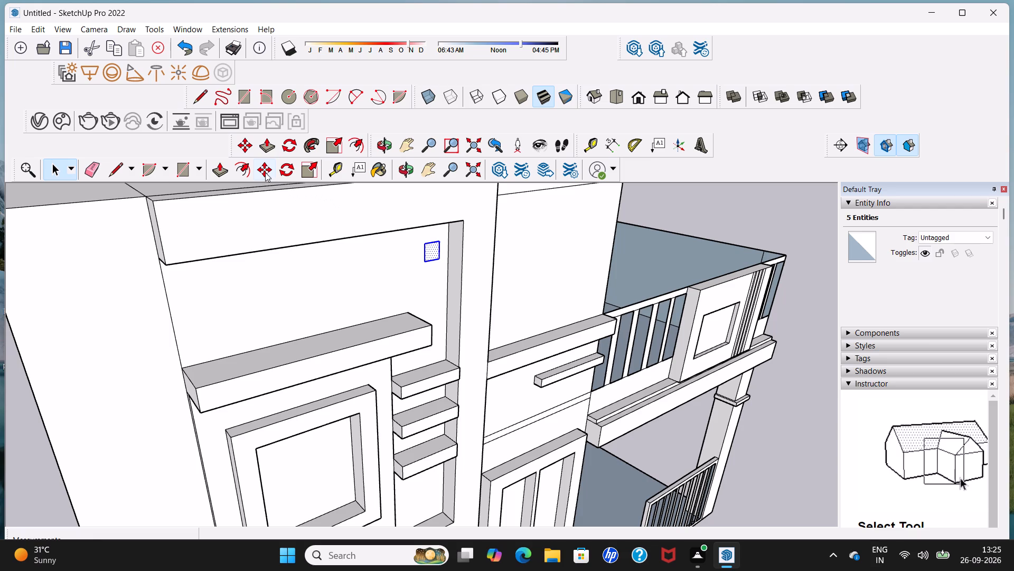
{"action": "left_click", "coordinate": [265, 172]}
{"action": "scroll", "coordinate": [406, 229], "scroll_direction": "up", "scroll_amount": 1}
{"action": "middle_click_drag", "start_coordinate": [407, 229], "coordinate": [294, 220]}
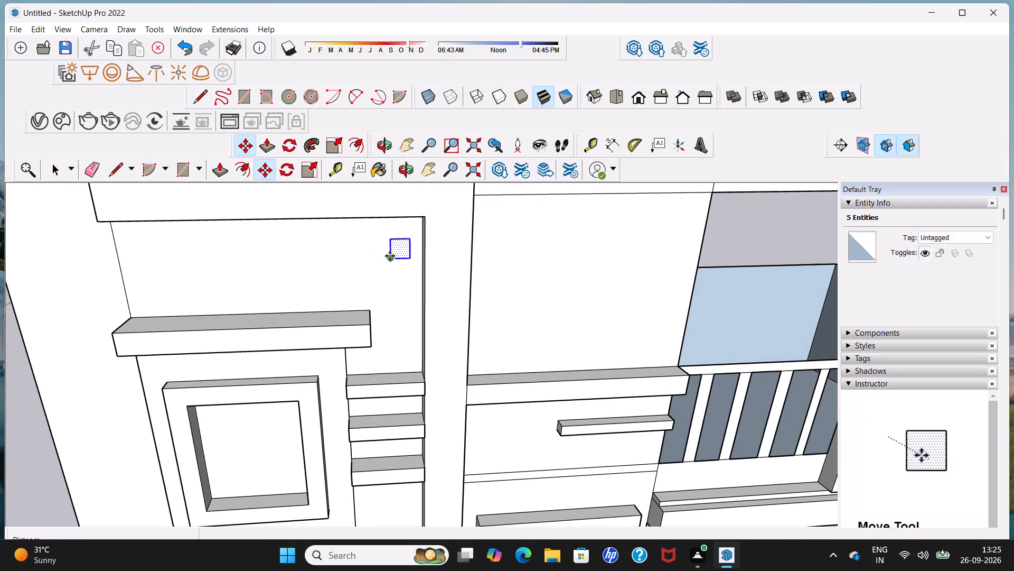
{"action": "left_click", "coordinate": [390, 256]}
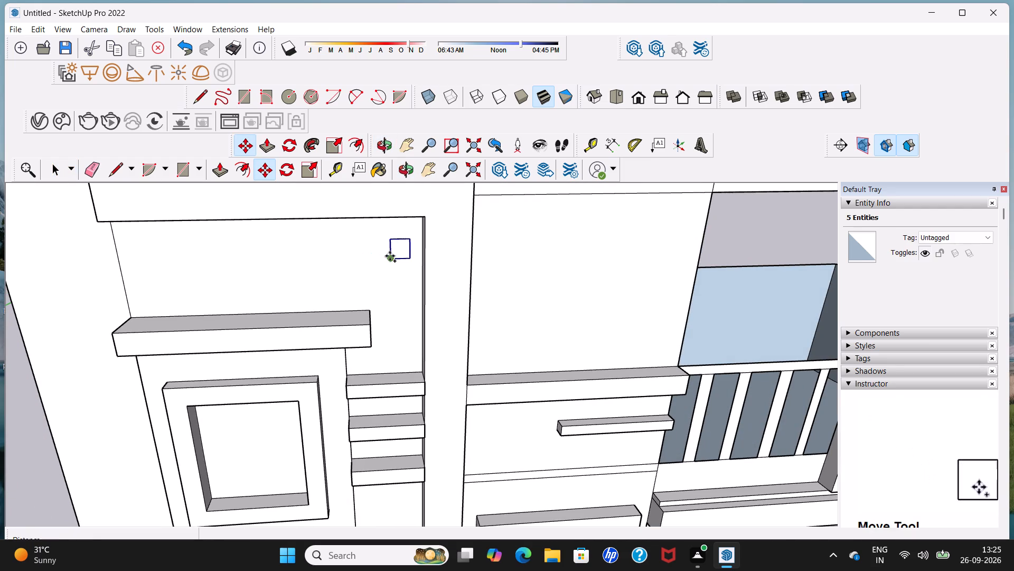
{"action": "left_click", "coordinate": [386, 297]}
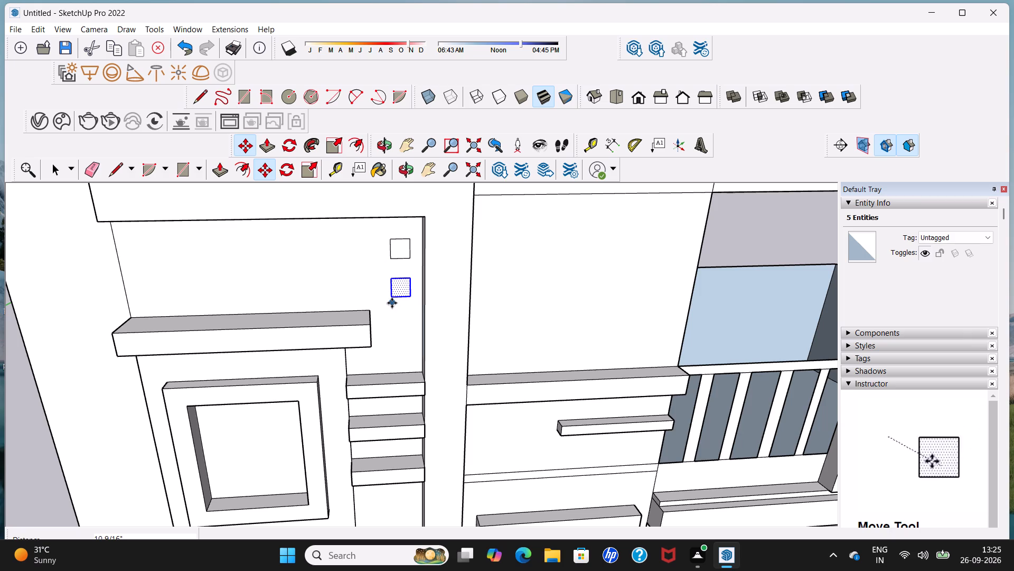
{"action": "left_click", "coordinate": [391, 298]}
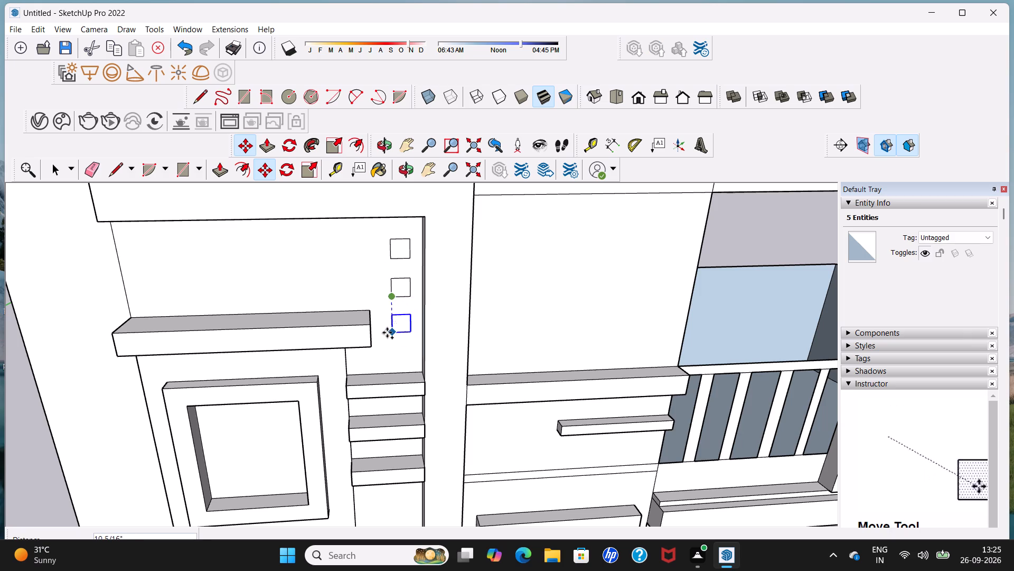
{"action": "left_click", "coordinate": [387, 333]}
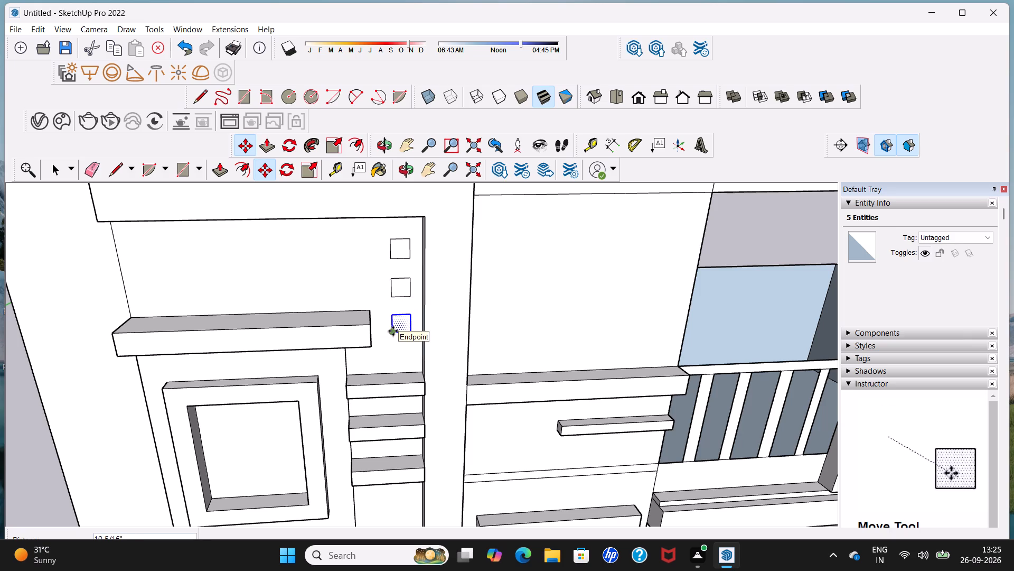
{"action": "left_click", "coordinate": [393, 331]}
{"action": "left_click", "coordinate": [389, 365]}
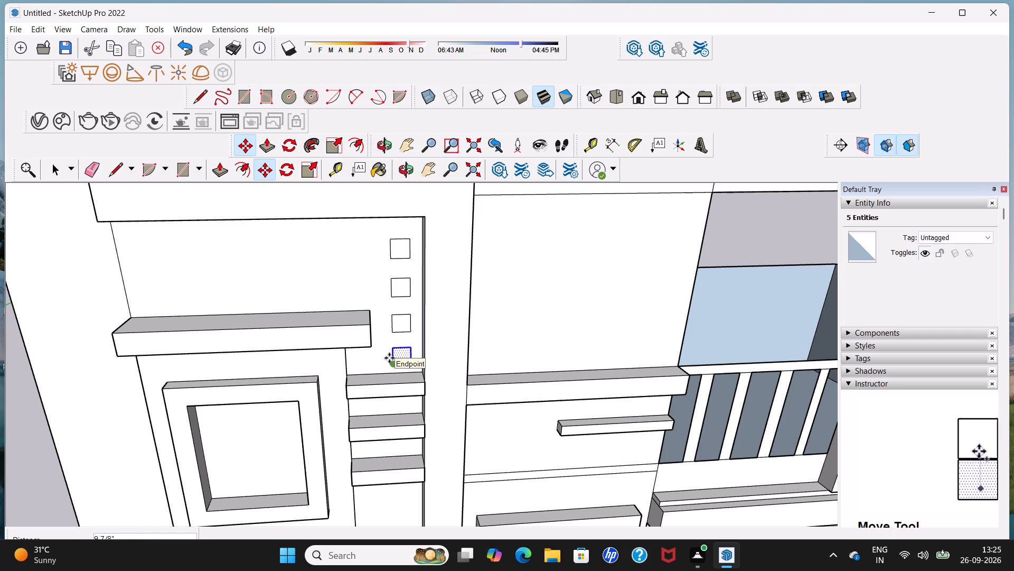
{"action": "scroll", "coordinate": [389, 358], "scroll_direction": "down", "scroll_amount": 3}
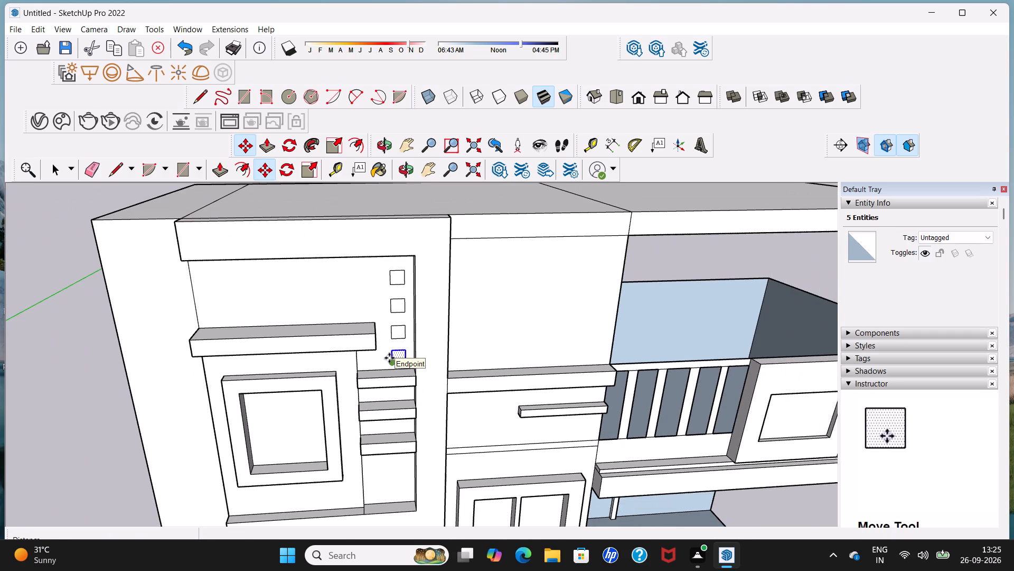
Copy the square onto the plain wall beside the balcony: two in a row about 2' 3 11/16" apart, plus one below the first.
{"action": "middle_click_drag", "start_coordinate": [389, 358], "coordinate": [171, 345]}
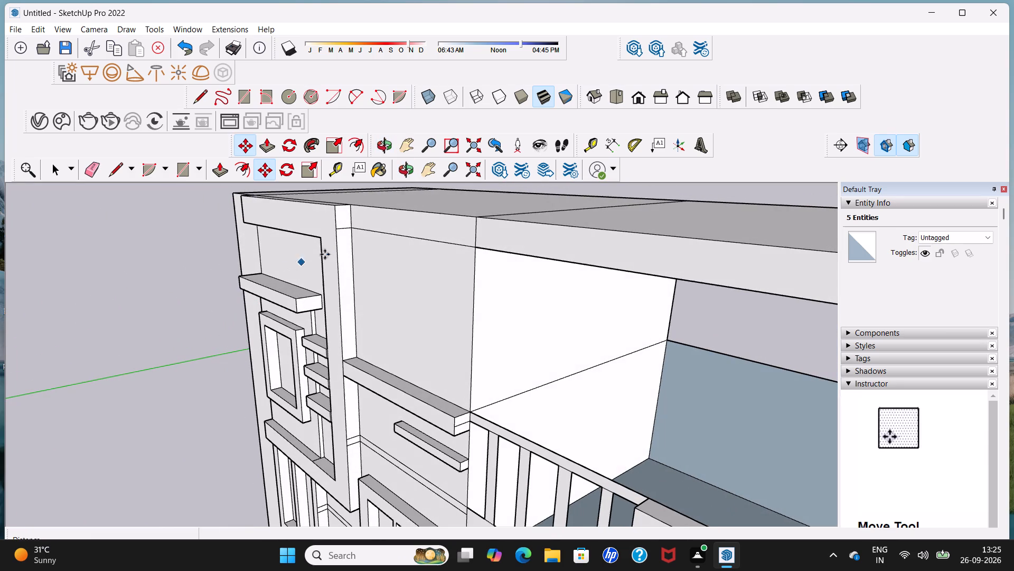
{"action": "middle_click_drag", "start_coordinate": [323, 312], "coordinate": [525, 269]}
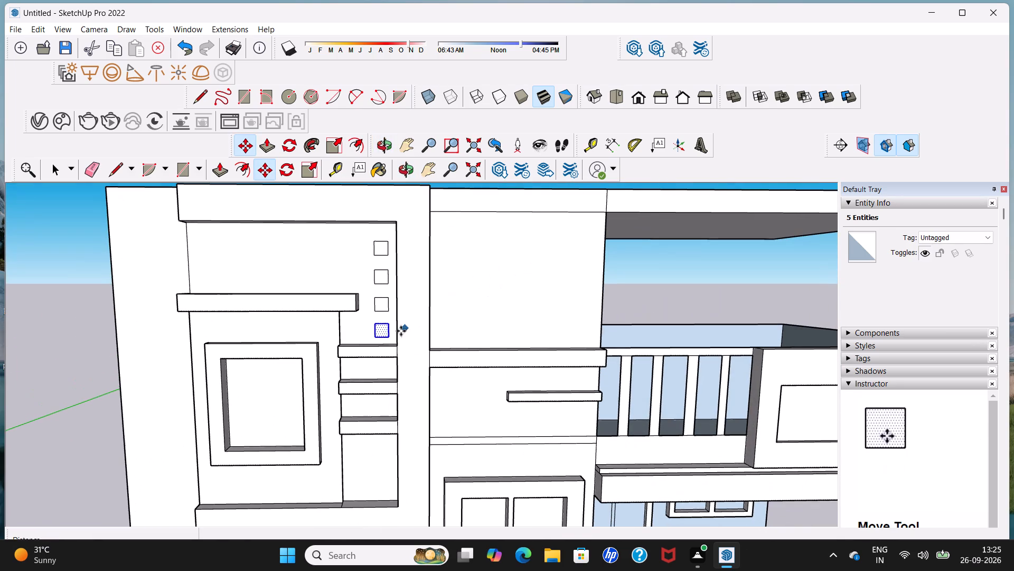
{"action": "left_click", "coordinate": [375, 337]}
{"action": "left_click", "coordinate": [462, 247]}
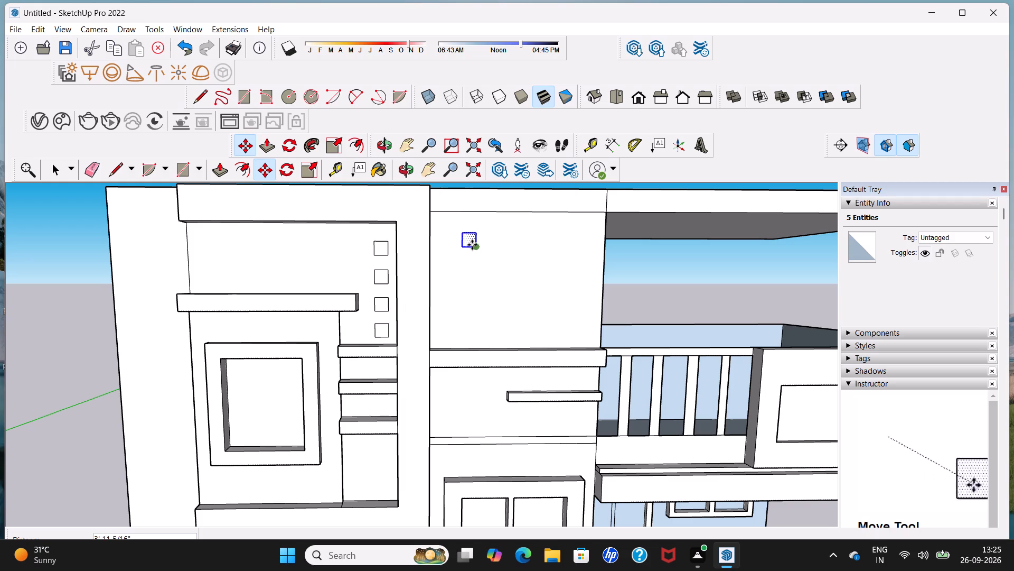
{"action": "left_click", "coordinate": [473, 246]}
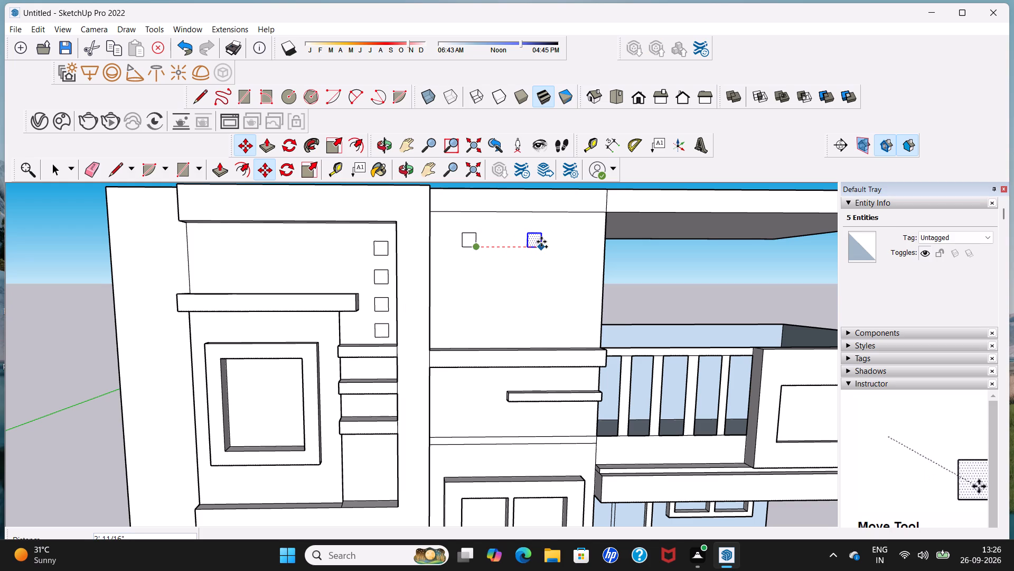
{"action": "left_click", "coordinate": [549, 245]}
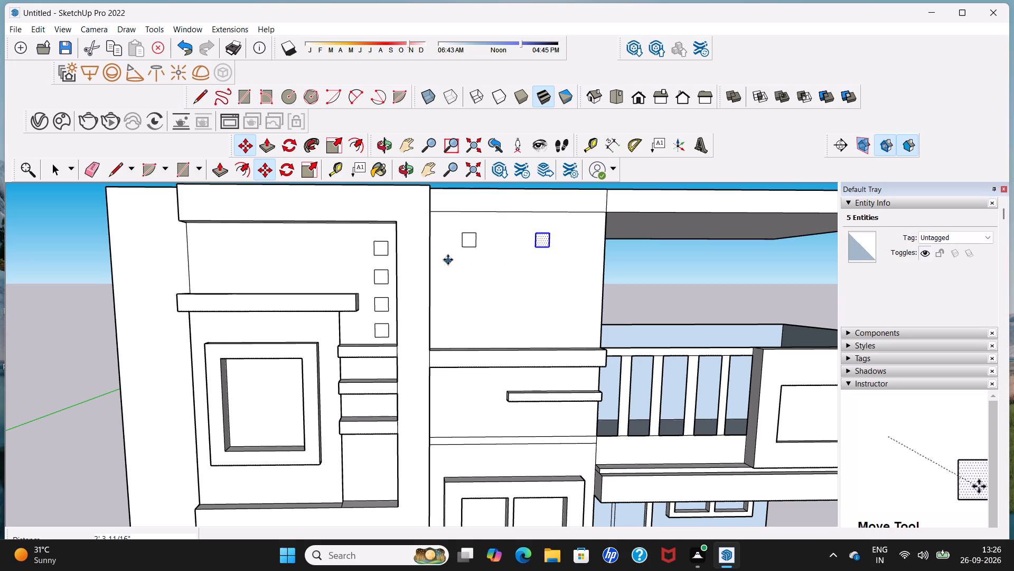
{"action": "left_click", "coordinate": [534, 246]}
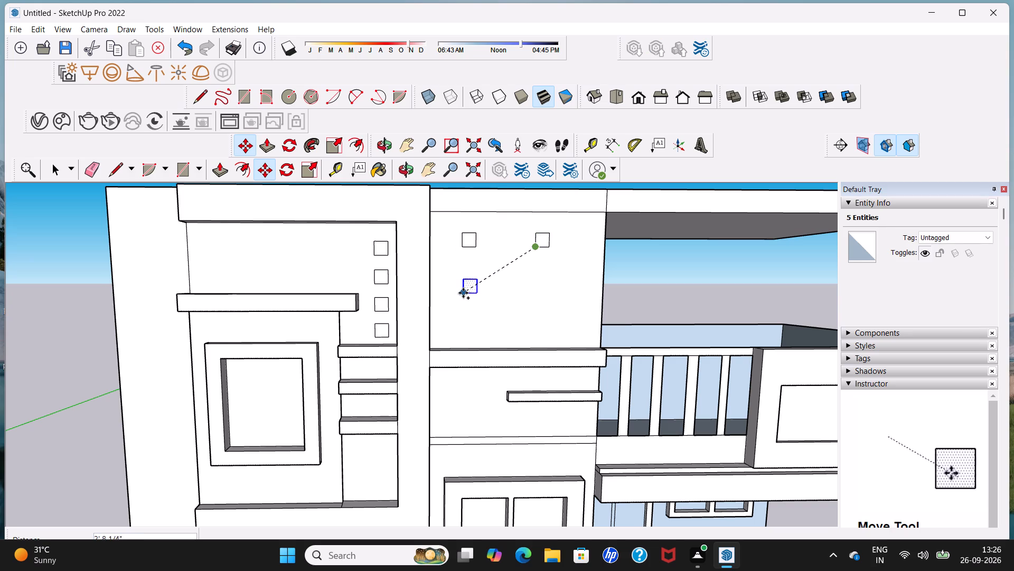
{"action": "left_click", "coordinate": [462, 295]}
{"action": "scroll", "coordinate": [462, 295], "scroll_direction": "down", "scroll_amount": 5}
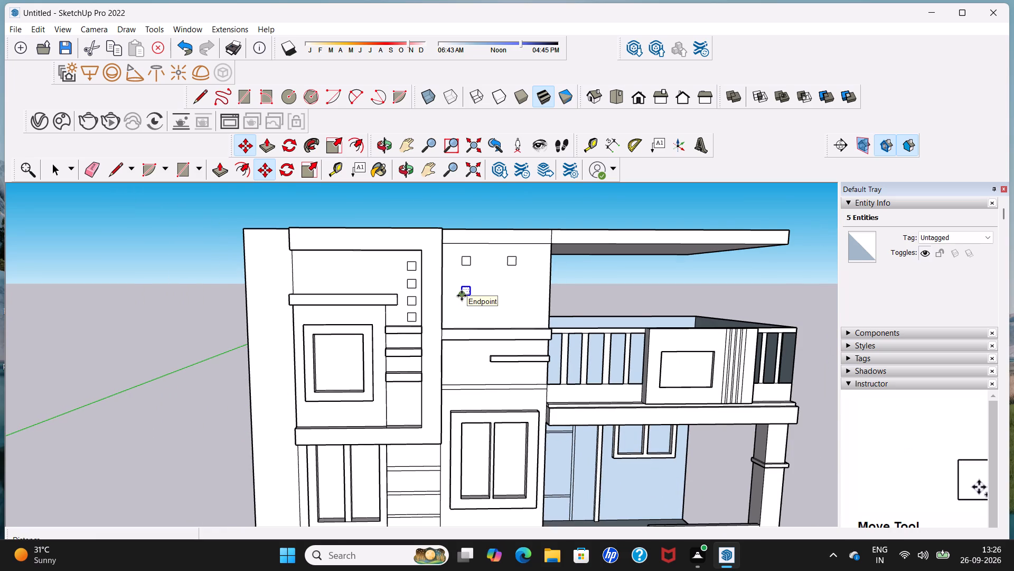
{"action": "key", "text": "space"}
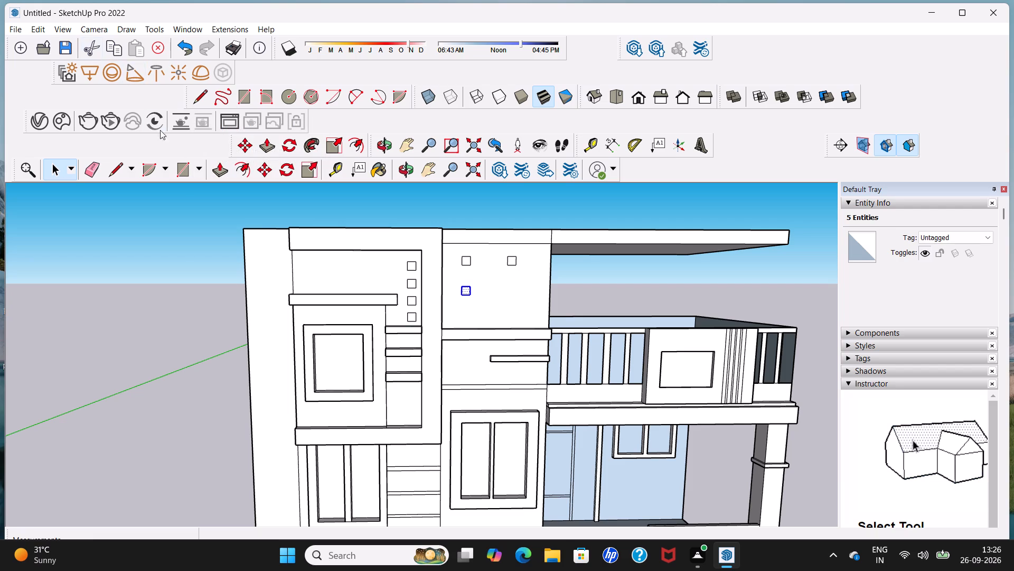
Push/Pull the roof-edge band above the plain wall with the three squares outward 6 9/16", flush with the border strip.
{"action": "left_click", "coordinate": [220, 163]}
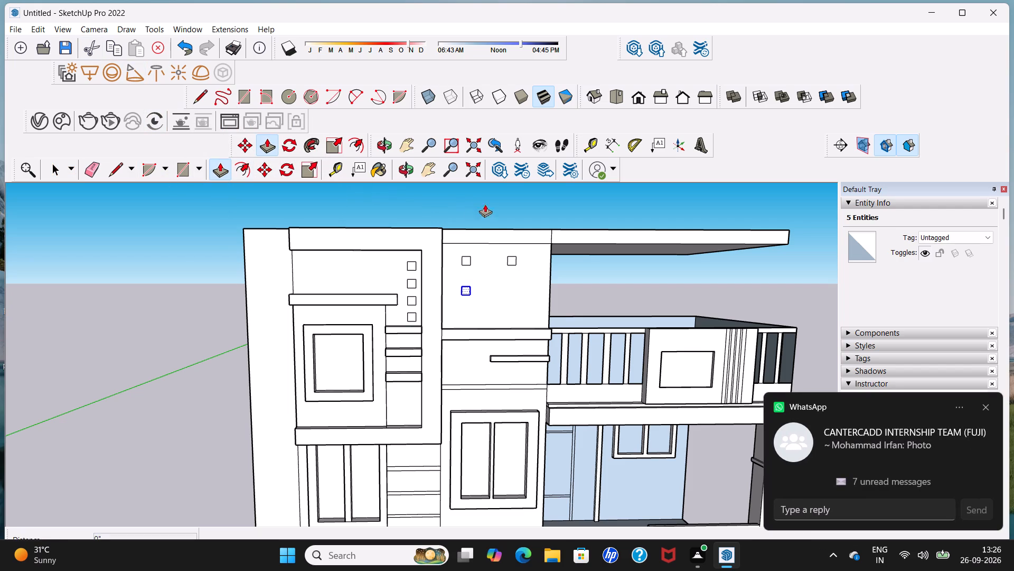
{"action": "middle_click_drag", "start_coordinate": [509, 206], "coordinate": [339, 264]}
{"action": "scroll", "coordinate": [443, 256], "scroll_direction": "up", "scroll_amount": 3}
{"action": "left_click", "coordinate": [464, 255]}
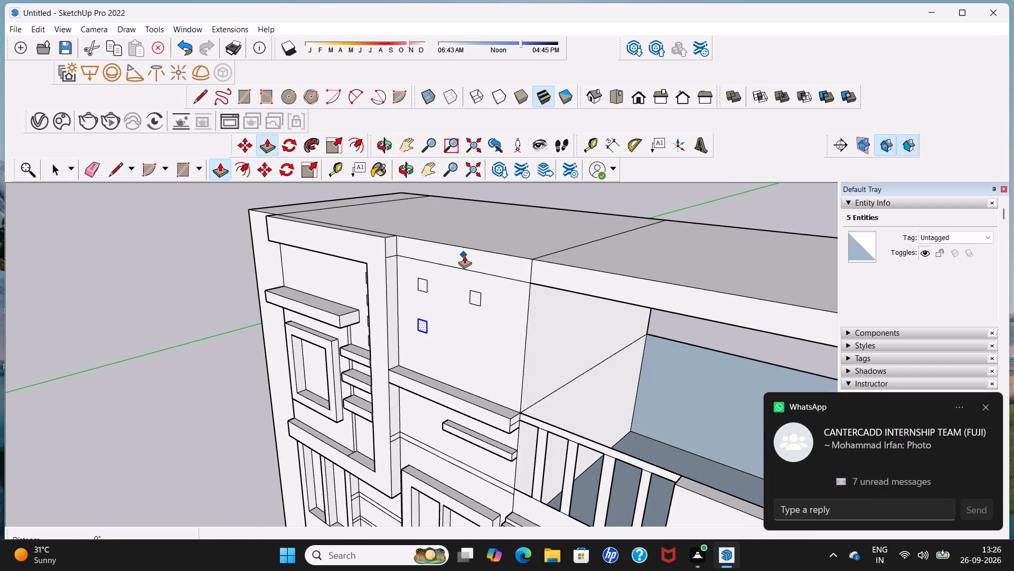
{"action": "key", "text": "space"}
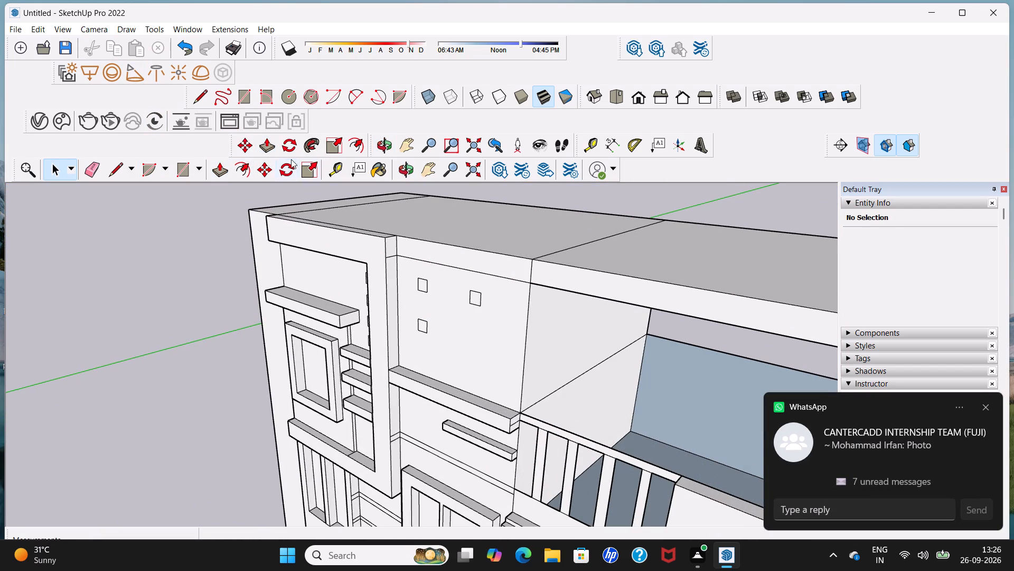
{"action": "left_click", "coordinate": [219, 171]}
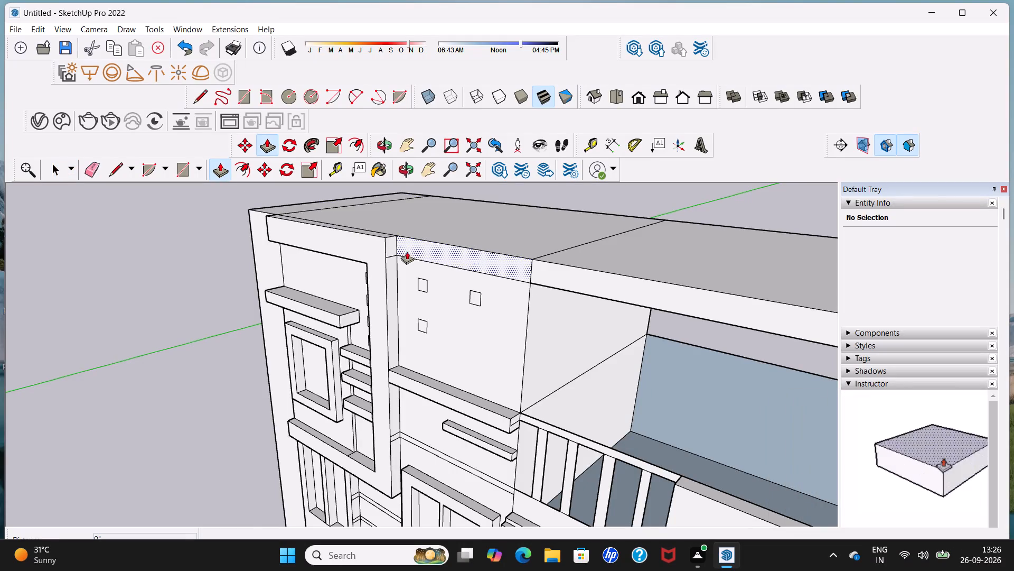
{"action": "scroll", "coordinate": [431, 252], "scroll_direction": "up", "scroll_amount": 4}
{"action": "left_click", "coordinate": [438, 252]}
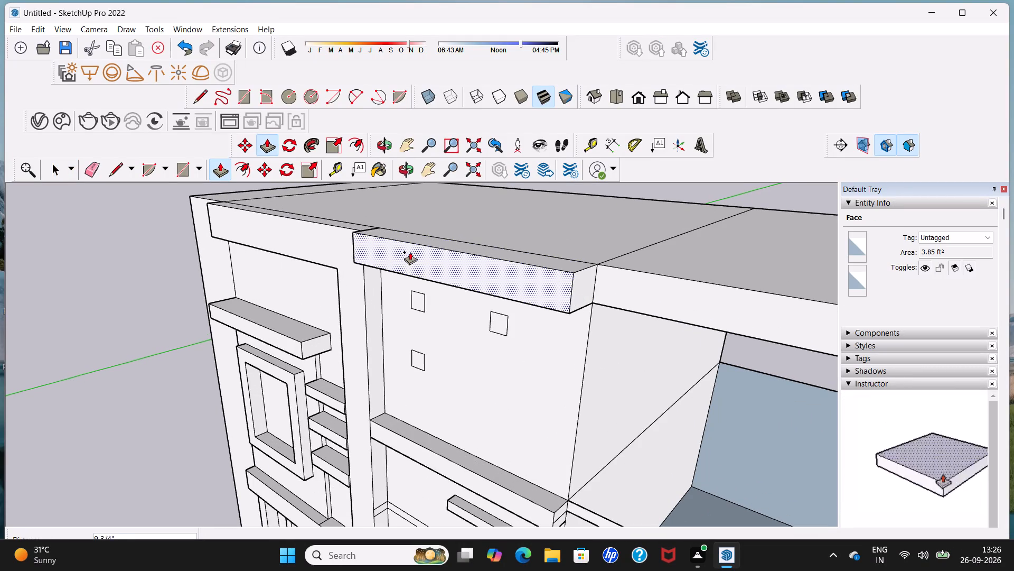
{"action": "left_click", "coordinate": [353, 231]}
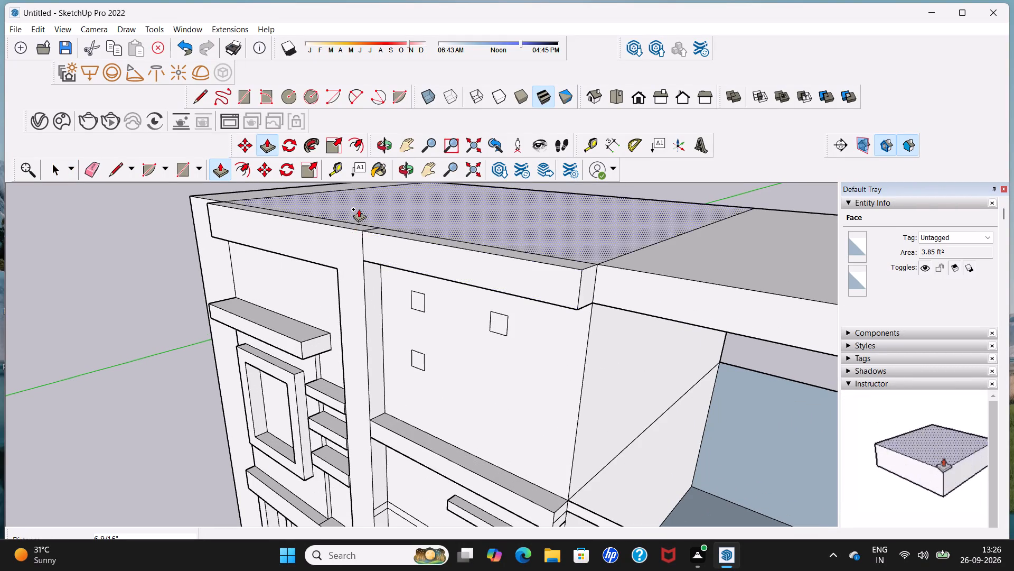
Push/Pull the front edge of the roof slab over the balcony outward 6 9/16", flush with the adjoining roof band.
{"action": "scroll", "coordinate": [359, 209], "scroll_direction": "down", "scroll_amount": 10}
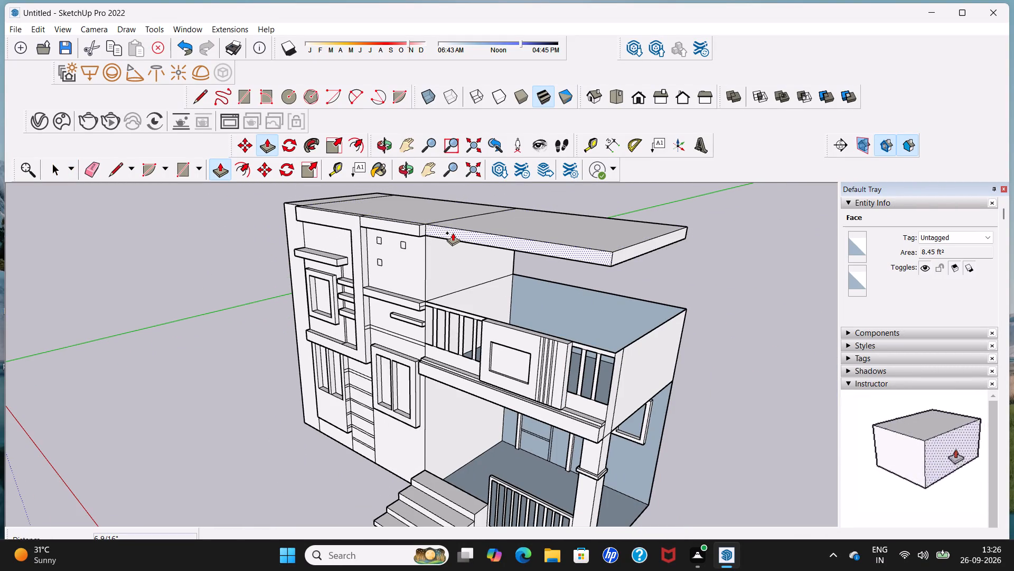
{"action": "left_click", "coordinate": [453, 232]}
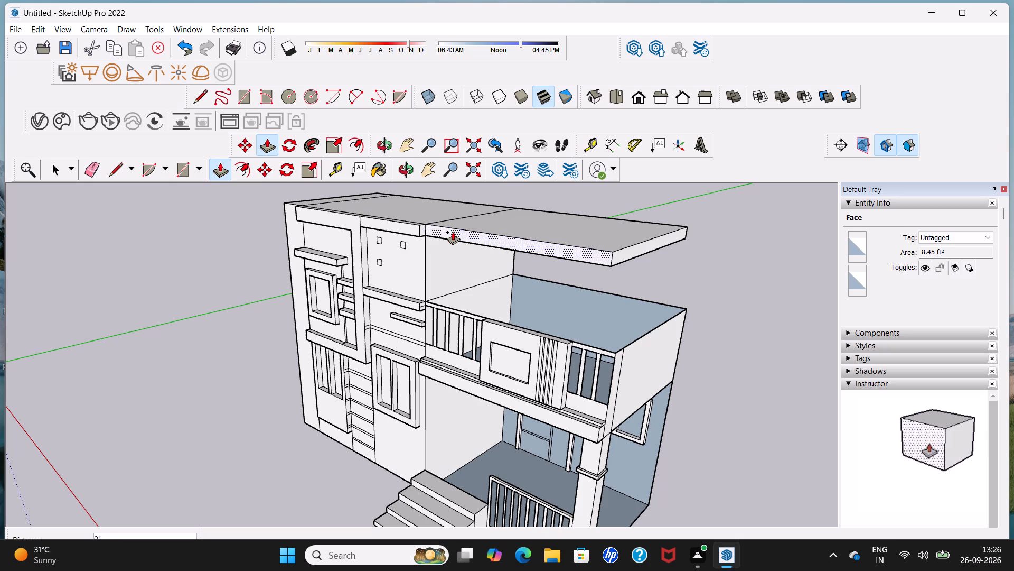
{"action": "left_click", "coordinate": [421, 228]}
Examine the extended roof edge and the front elevation from several angles, including the joint between the roof band and balcony slab.
{"action": "middle_click_drag", "start_coordinate": [444, 236], "coordinate": [343, 265]}
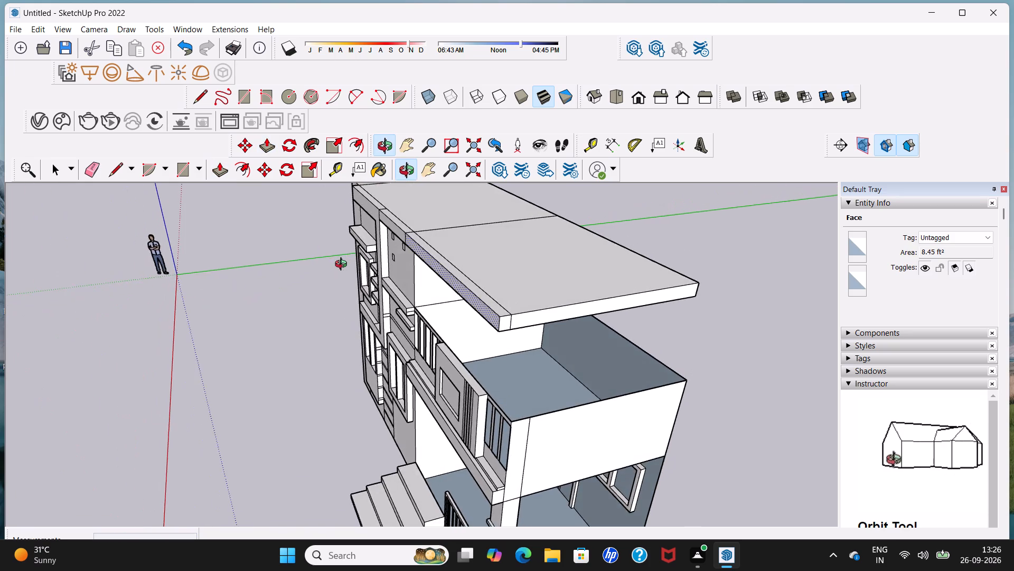
{"action": "middle_click_drag", "start_coordinate": [343, 265], "coordinate": [607, 224]}
{"action": "scroll", "coordinate": [608, 213], "scroll_direction": "down", "scroll_amount": 5}
{"action": "middle_click_drag", "start_coordinate": [569, 265], "coordinate": [530, 206]}
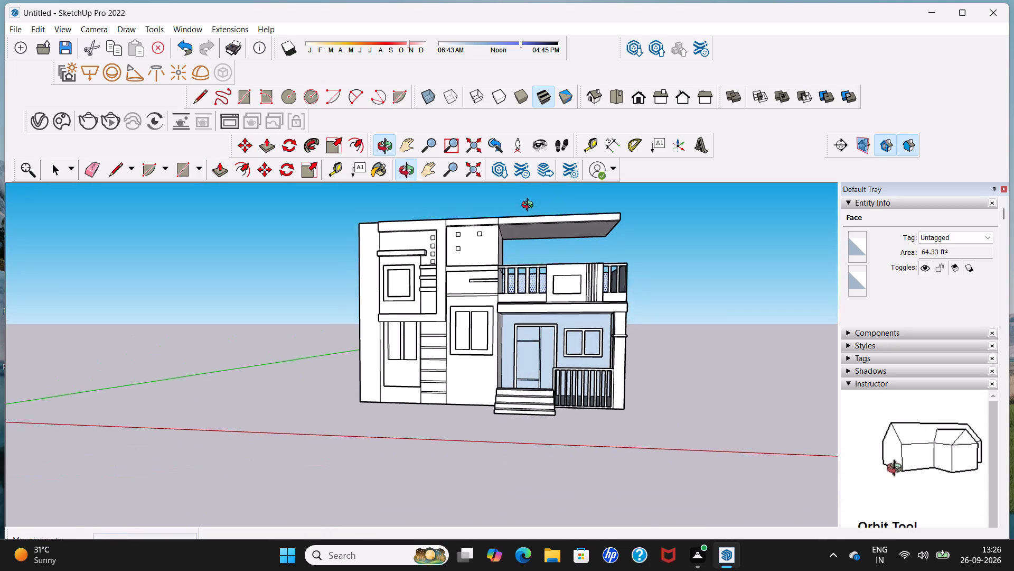
{"action": "middle_click_drag", "start_coordinate": [530, 206], "coordinate": [530, 206]}
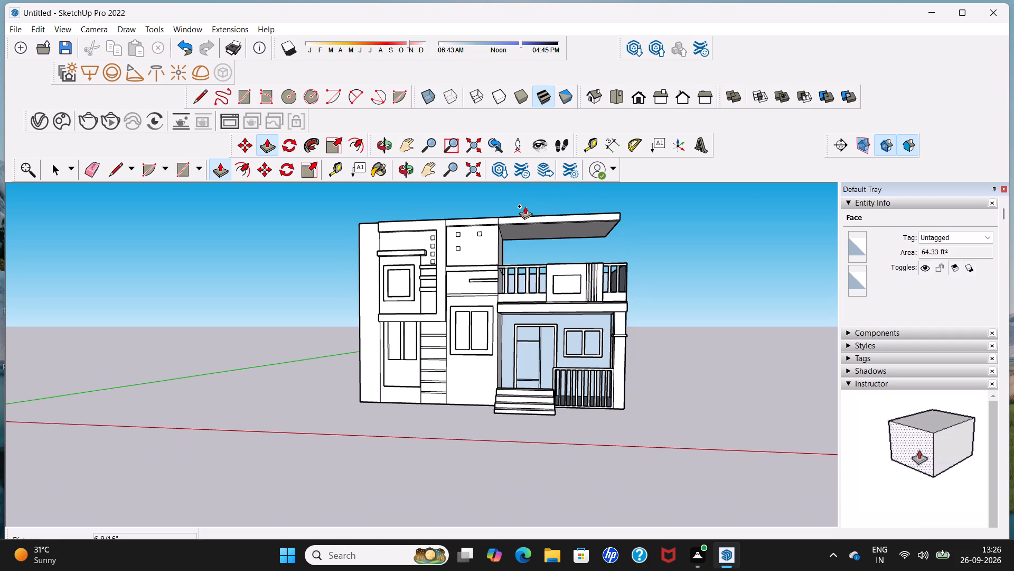
{"action": "middle_click_drag", "start_coordinate": [527, 207], "coordinate": [508, 326]}
{"action": "scroll", "coordinate": [512, 245], "scroll_direction": "up", "scroll_amount": 4}
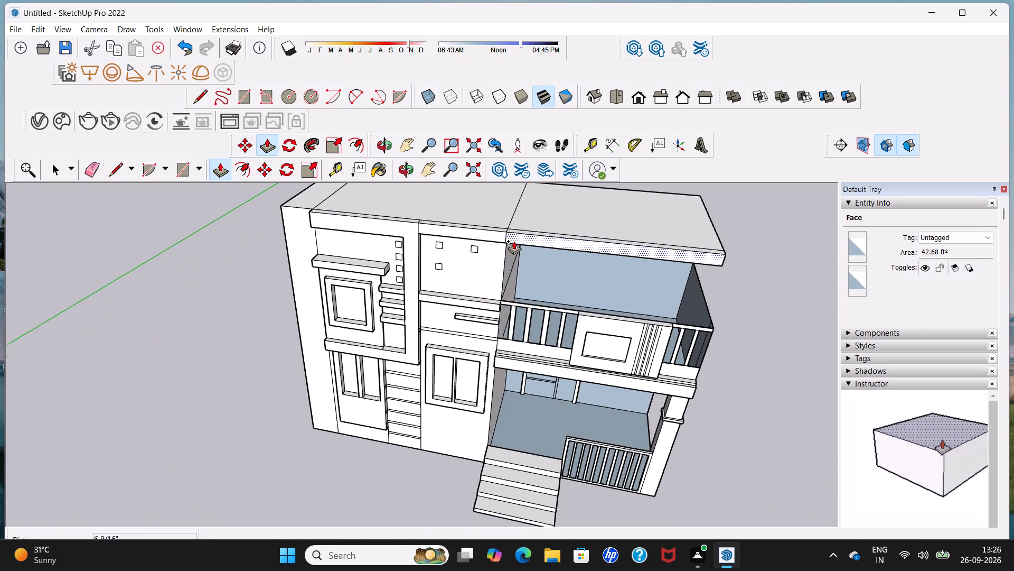
{"action": "scroll", "coordinate": [528, 226], "scroll_direction": "up", "scroll_amount": 10}
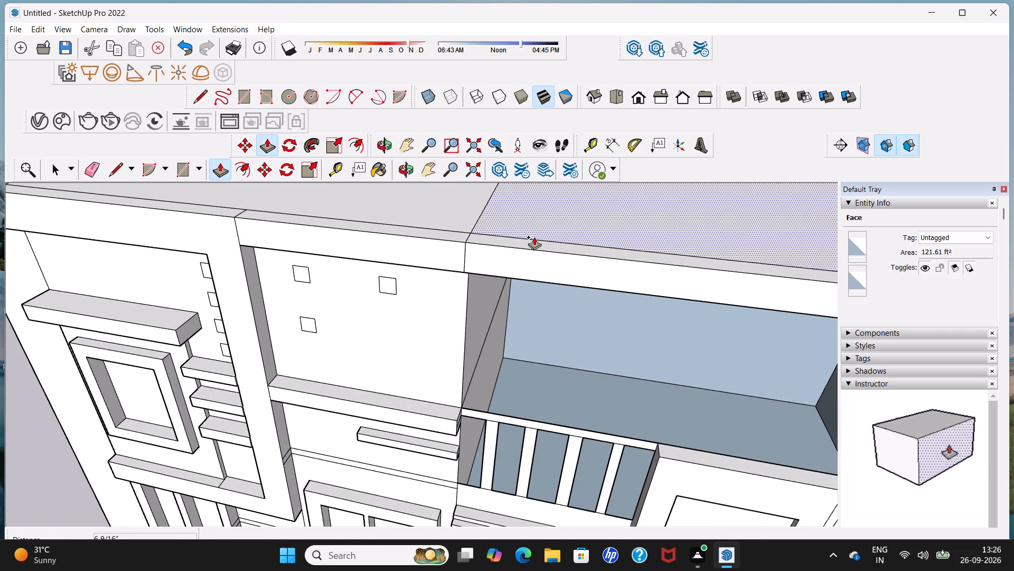
Push/Pull the tops of the three front roof-edge strips up 2 3/8": over the balcony, the plain wall and the window frame.
{"action": "left_click", "coordinate": [532, 243]}
{"action": "left_click", "coordinate": [531, 234]}
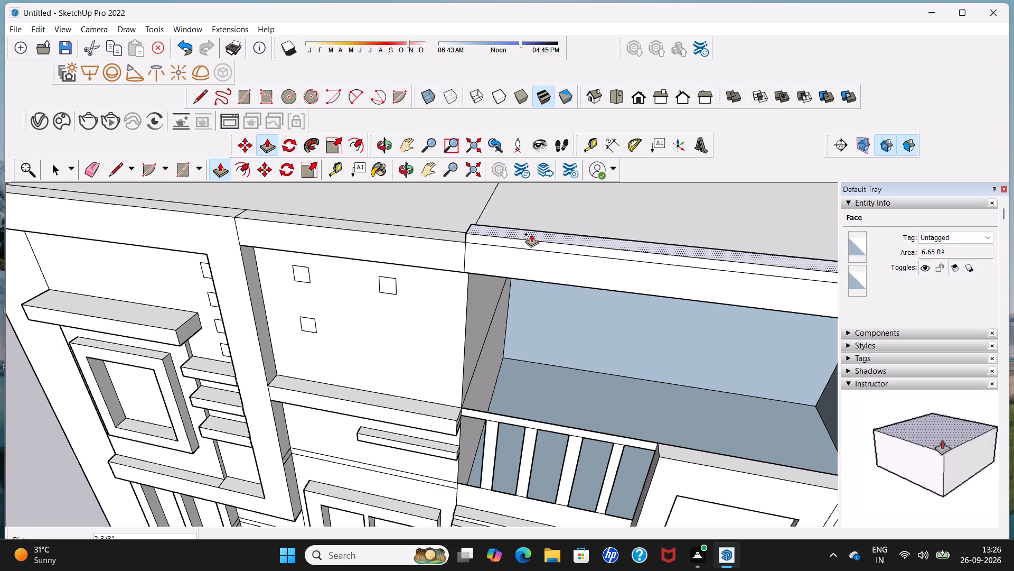
{"action": "scroll", "coordinate": [448, 237], "scroll_direction": "up", "scroll_amount": 5}
{"action": "left_click", "coordinate": [450, 234]}
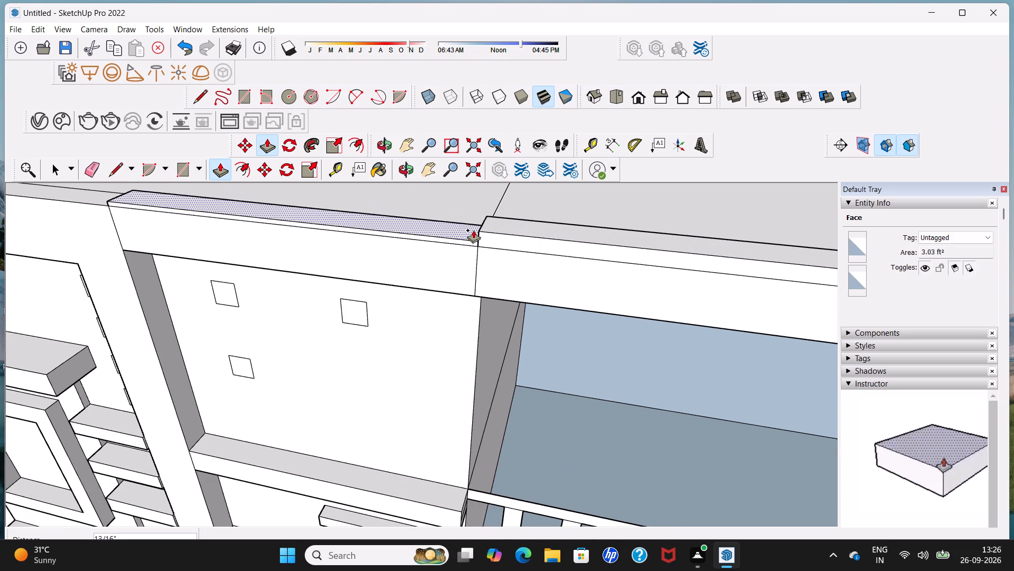
{"action": "left_click", "coordinate": [485, 231]}
{"action": "scroll", "coordinate": [430, 234], "scroll_direction": "down", "scroll_amount": 11}
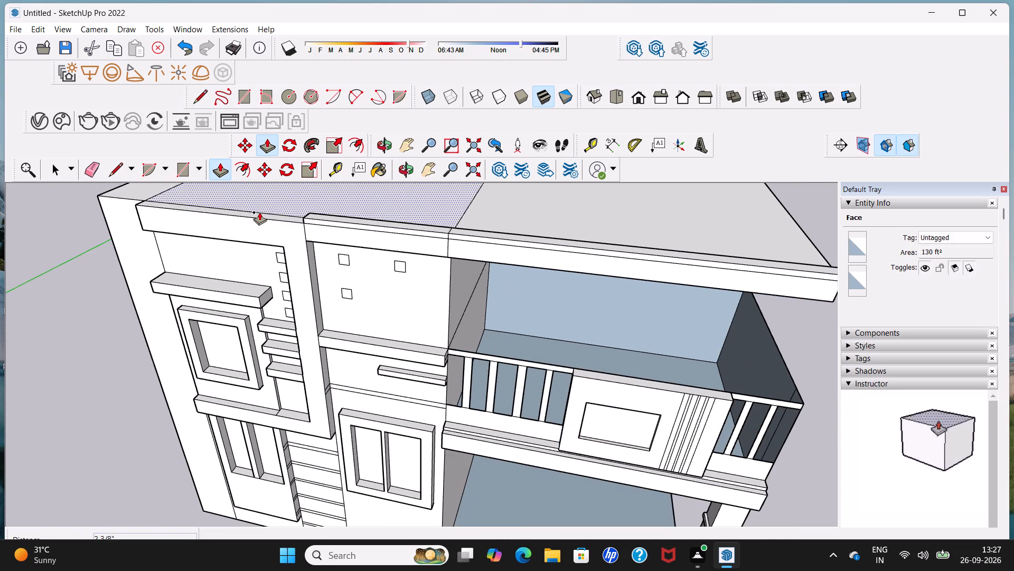
{"action": "scroll", "coordinate": [259, 212], "scroll_direction": "down", "scroll_amount": 3}
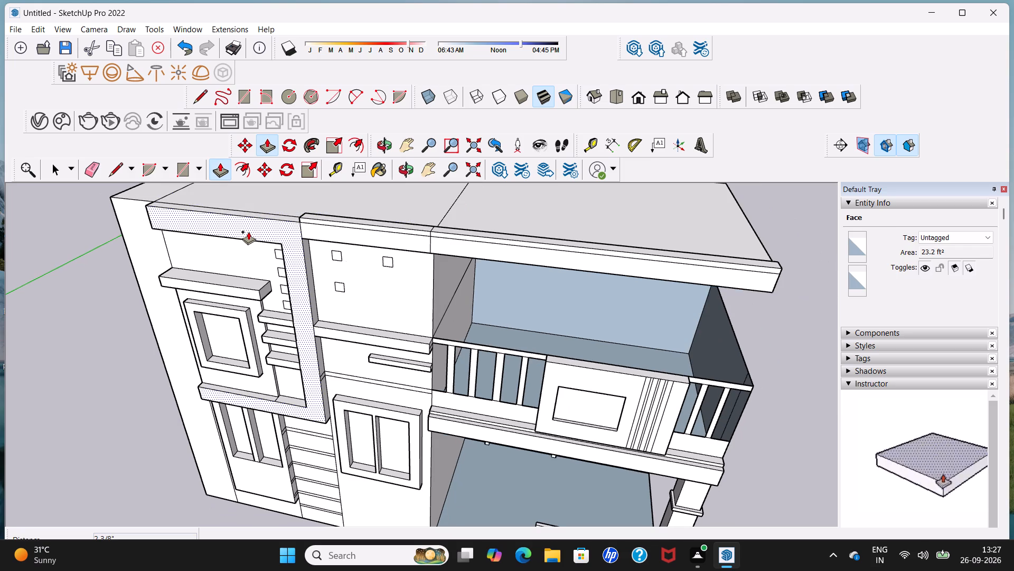
{"action": "middle_click_drag", "start_coordinate": [248, 232], "coordinate": [334, 233]}
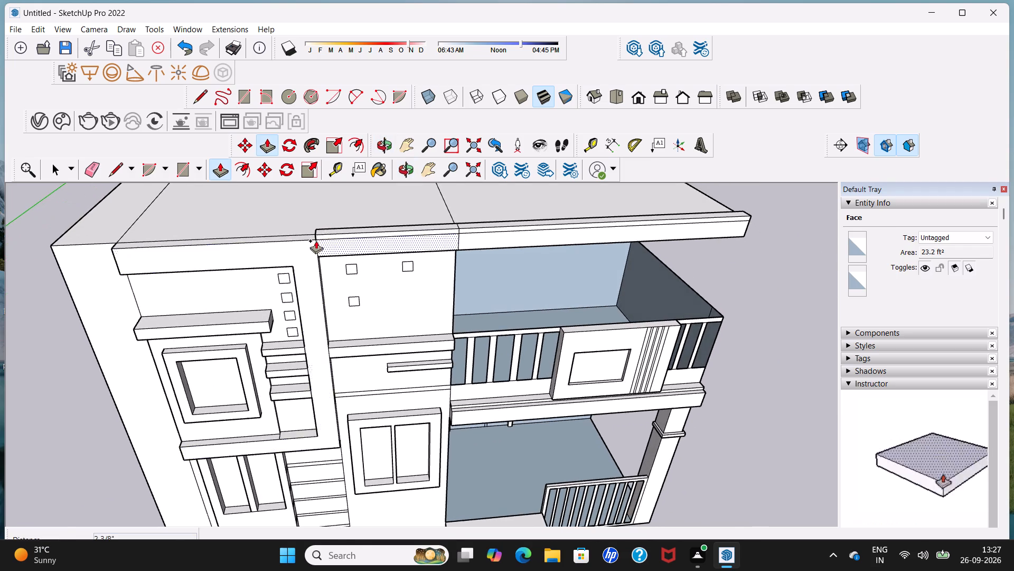
{"action": "scroll", "coordinate": [315, 241], "scroll_direction": "up", "scroll_amount": 4}
{"action": "left_click", "coordinate": [307, 233]}
{"action": "left_click", "coordinate": [317, 227]}
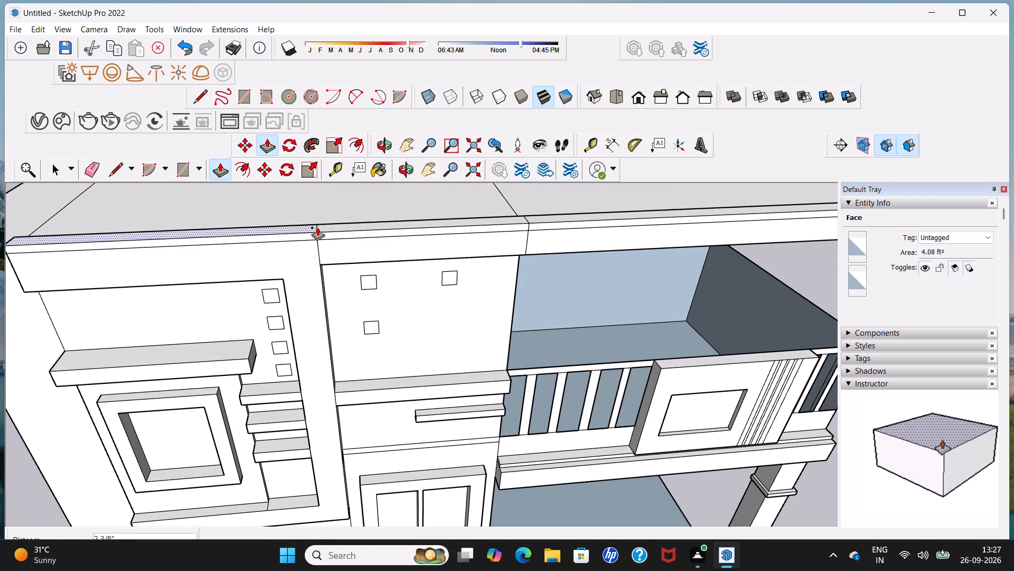
Examine the raised roof edge, the front elevation and the roof surface from several angles.
{"action": "scroll", "coordinate": [318, 227], "scroll_direction": "down", "scroll_amount": 18}
{"action": "middle_click_drag", "start_coordinate": [322, 220], "coordinate": [334, 164]}
{"action": "middle_click_drag", "start_coordinate": [340, 269], "coordinate": [341, 222]}
{"action": "middle_click_drag", "start_coordinate": [364, 269], "coordinate": [328, 264]}
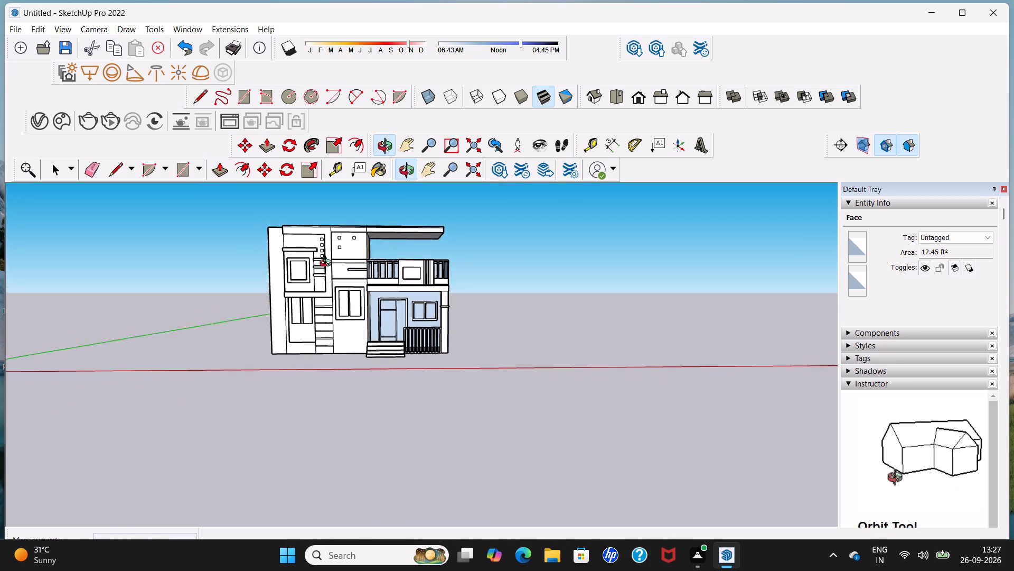
{"action": "middle_click_drag", "start_coordinate": [328, 264], "coordinate": [260, 245]}
{"action": "scroll", "coordinate": [354, 255], "scroll_direction": "down", "scroll_amount": 4}
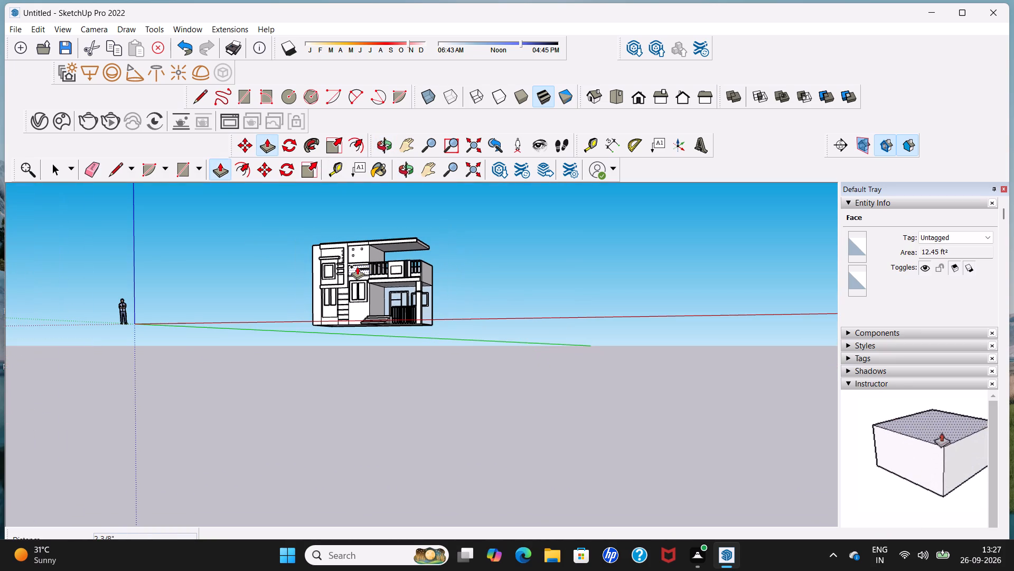
{"action": "middle_click_drag", "start_coordinate": [357, 266], "coordinate": [355, 373], "text": "shift"}
{"action": "middle_click_drag", "start_coordinate": [362, 372], "coordinate": [323, 398]}
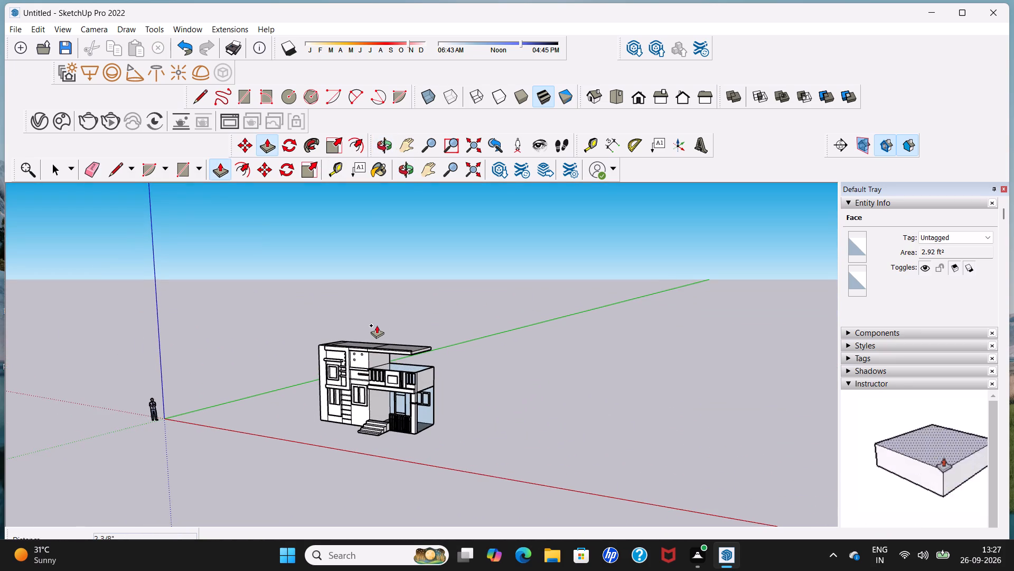
{"action": "middle_click_drag", "start_coordinate": [379, 327], "coordinate": [291, 388]}
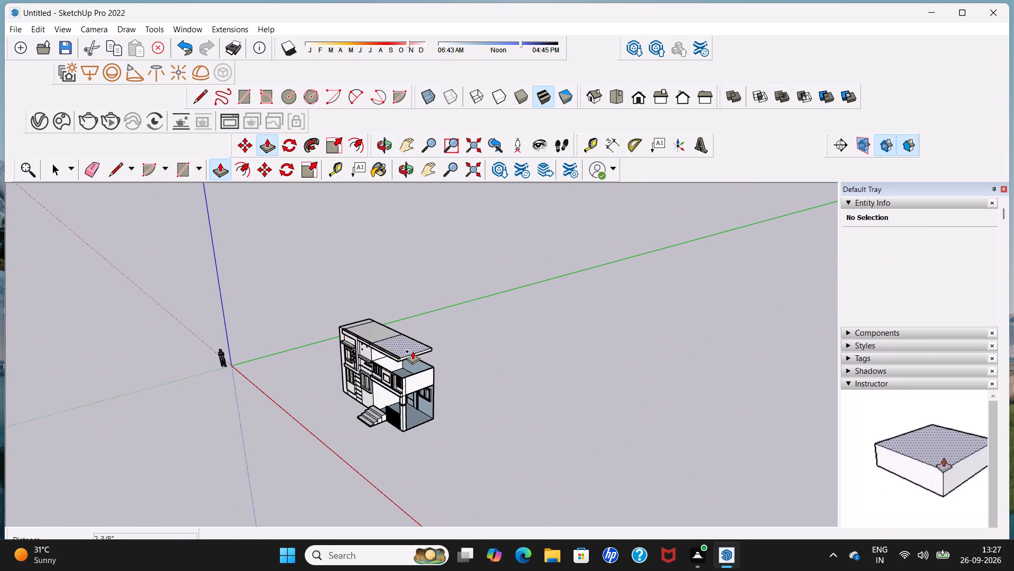
{"action": "middle_click_drag", "start_coordinate": [425, 351], "coordinate": [351, 399]}
{"action": "middle_click_drag", "start_coordinate": [399, 326], "coordinate": [386, 374]}
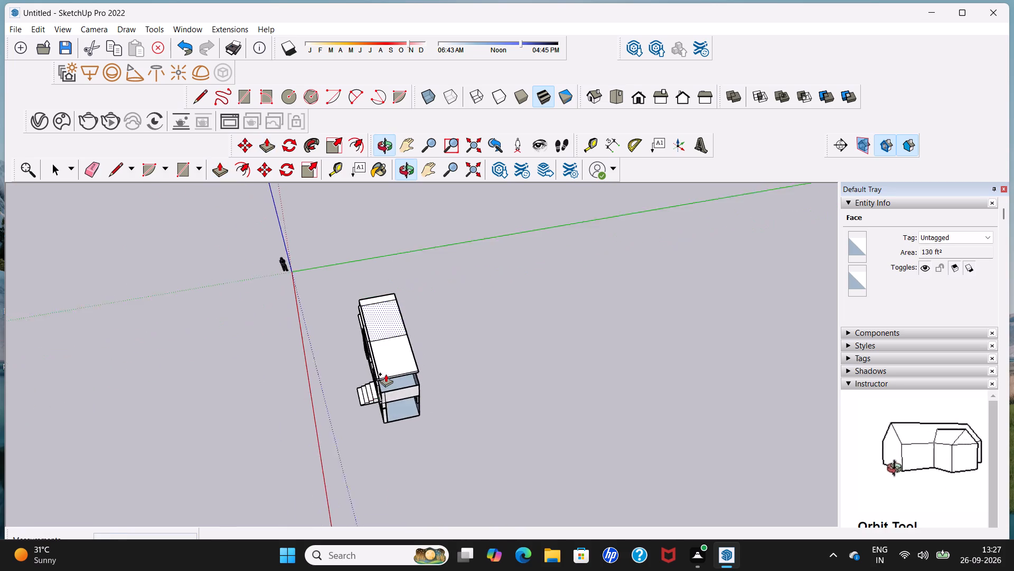
{"action": "scroll", "coordinate": [389, 369], "scroll_direction": "up", "scroll_amount": 5}
{"action": "middle_click_drag", "start_coordinate": [386, 374], "coordinate": [381, 381]}
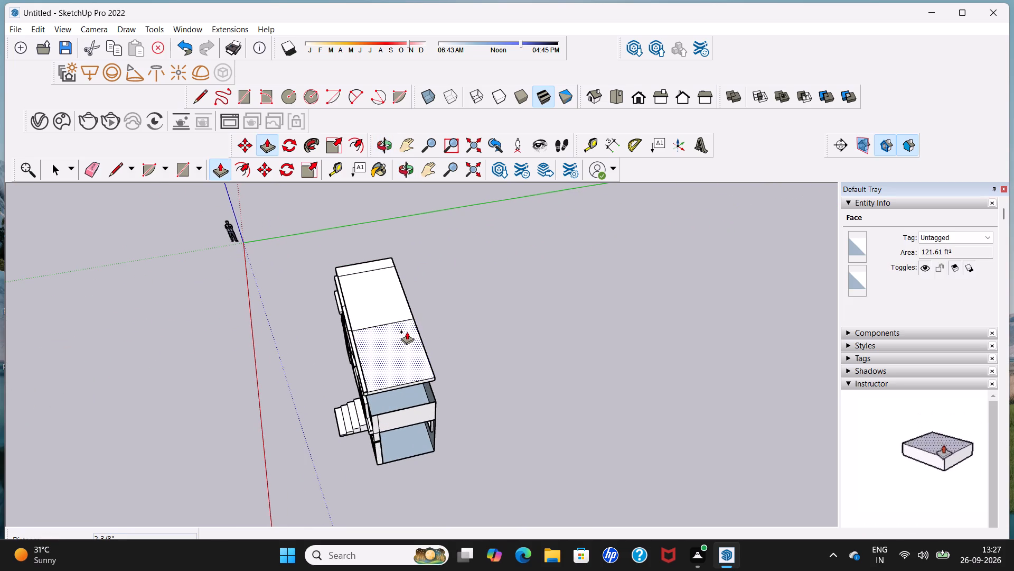
{"action": "middle_click_drag", "start_coordinate": [393, 341], "coordinate": [386, 388]}
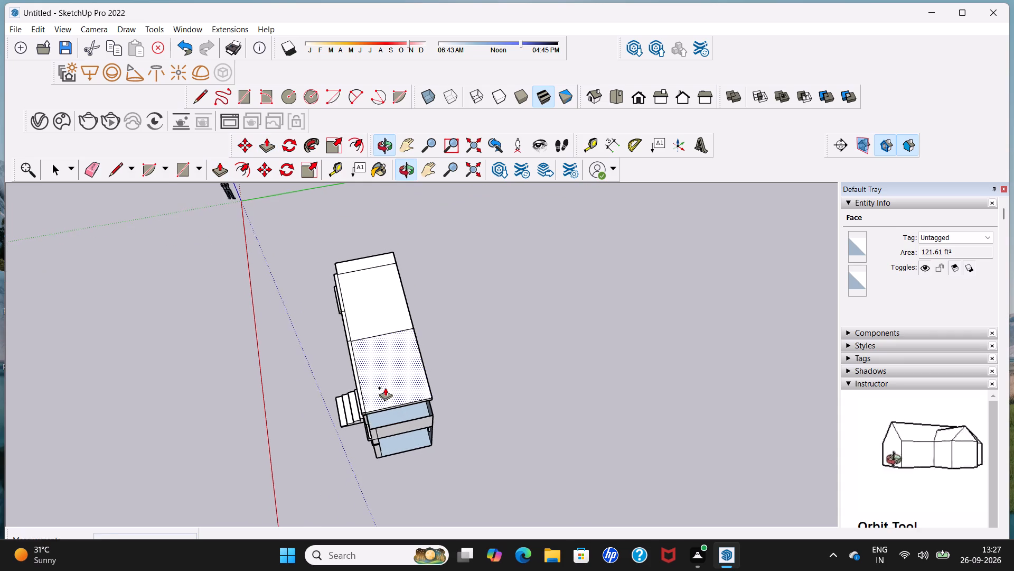
{"action": "scroll", "coordinate": [381, 386], "scroll_direction": "up", "scroll_amount": 2}
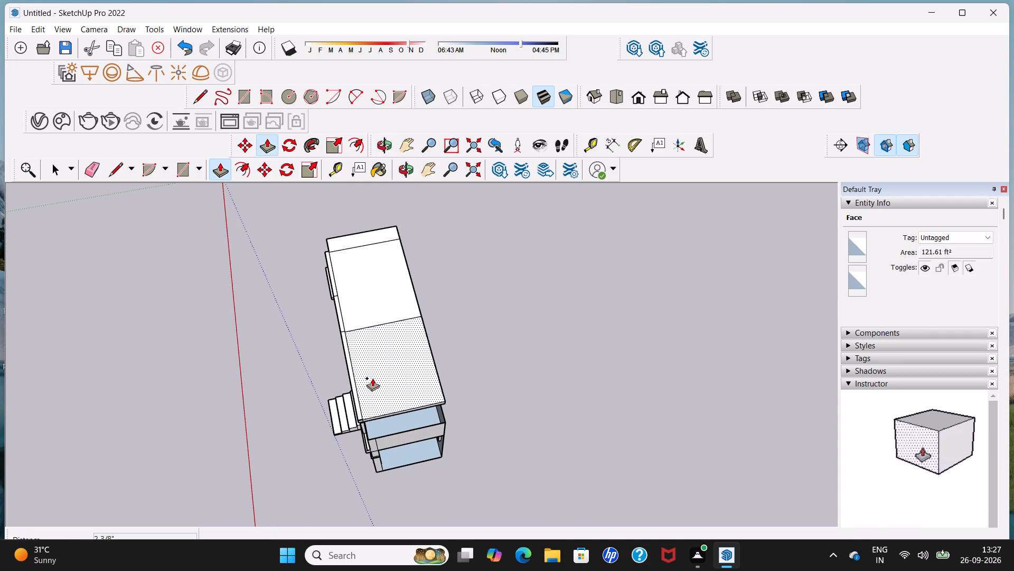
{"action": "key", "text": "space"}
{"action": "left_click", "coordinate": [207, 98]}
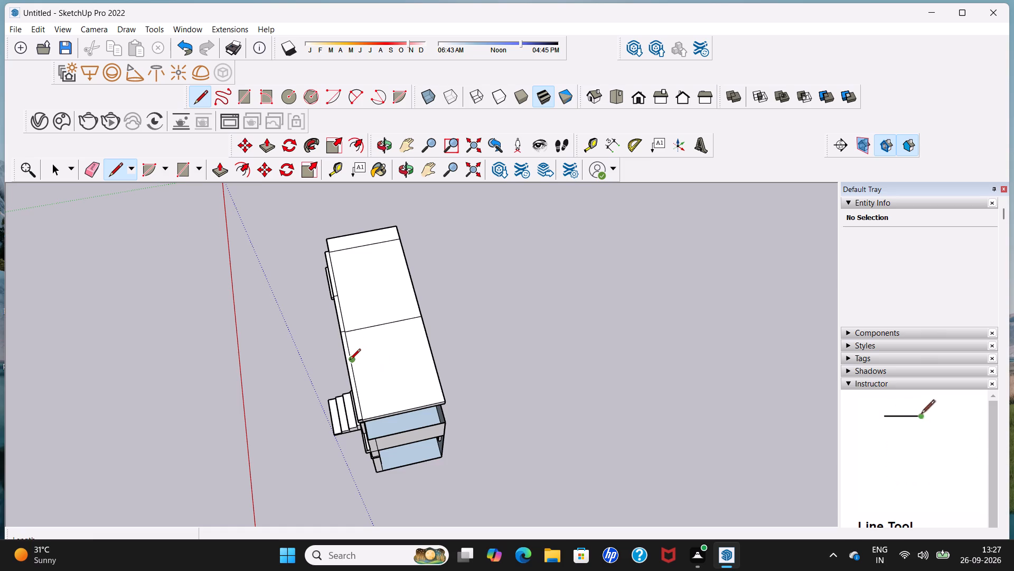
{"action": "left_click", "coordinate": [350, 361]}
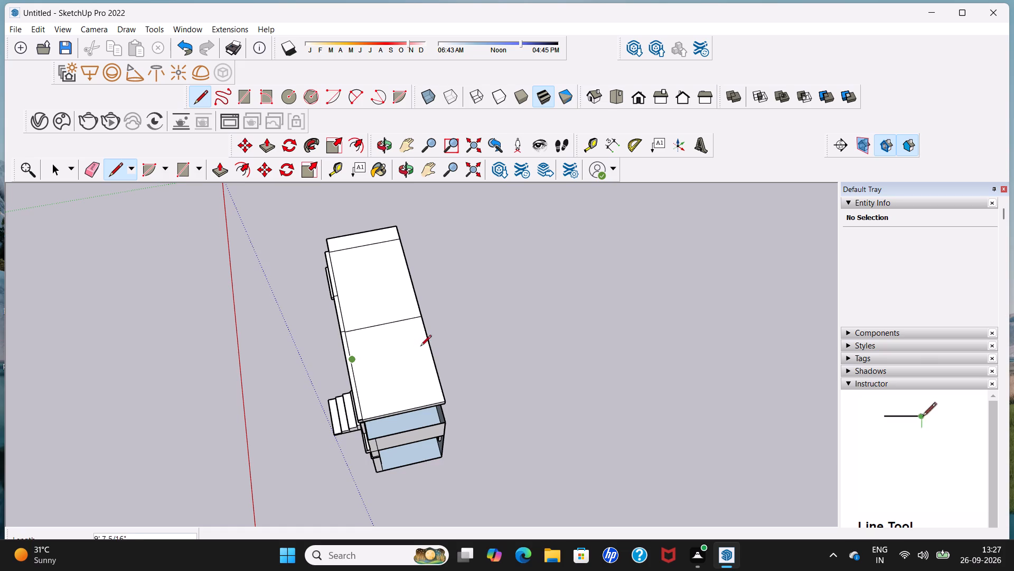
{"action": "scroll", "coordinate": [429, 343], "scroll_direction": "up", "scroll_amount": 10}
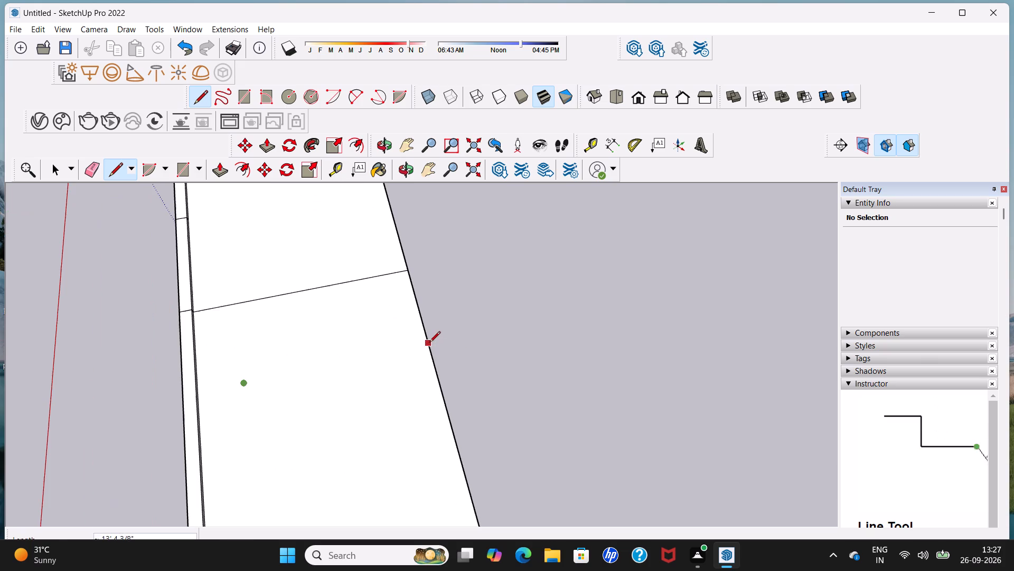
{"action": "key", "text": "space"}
Push/Pull the top of the roof slab over the balcony up 2 3/8", flush with the raised front strip.
{"action": "middle_click_drag", "start_coordinate": [222, 376], "coordinate": [220, 377]}
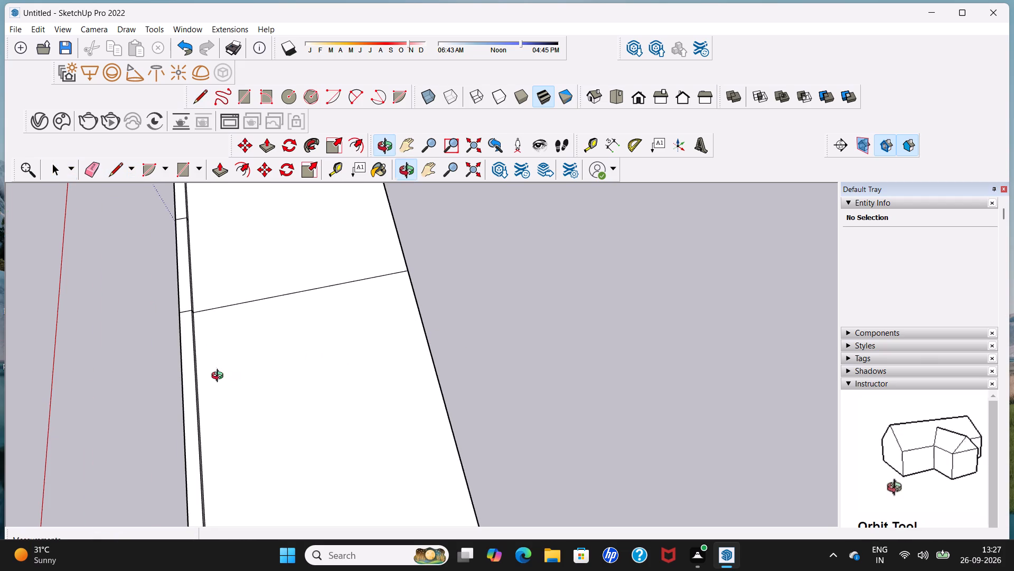
{"action": "middle_click_drag", "start_coordinate": [220, 377], "coordinate": [127, 337]}
{"action": "scroll", "coordinate": [161, 310], "scroll_direction": "up", "scroll_amount": 3}
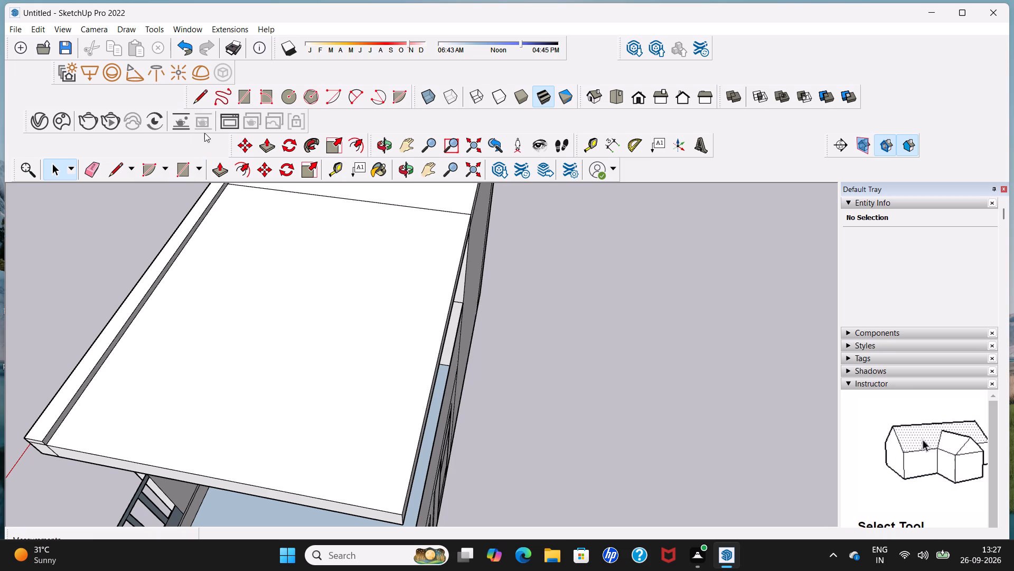
{"action": "left_click", "coordinate": [218, 174]}
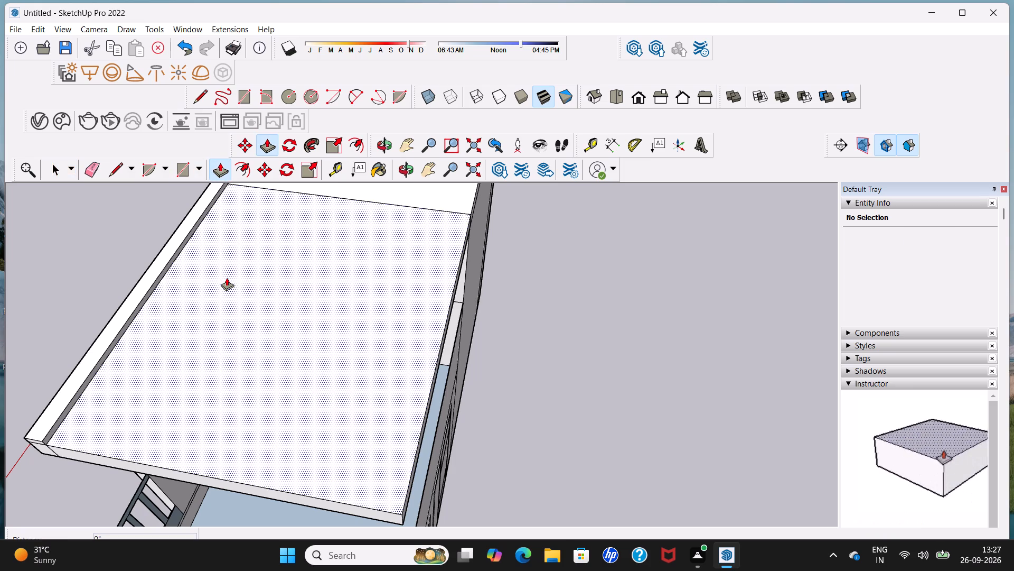
{"action": "left_click", "coordinate": [228, 279]}
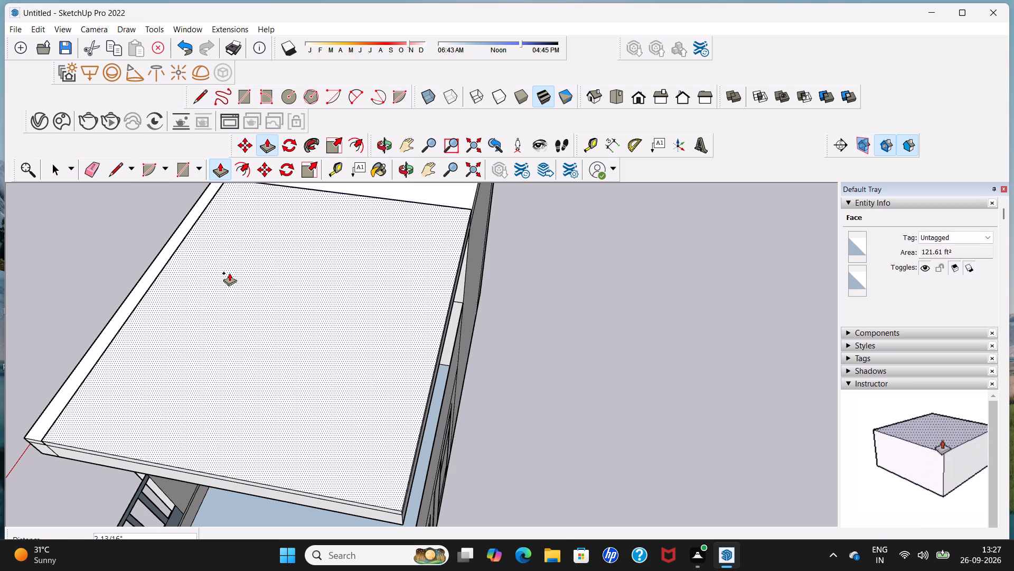
{"action": "middle_click_drag", "start_coordinate": [229, 273], "coordinate": [373, 258]}
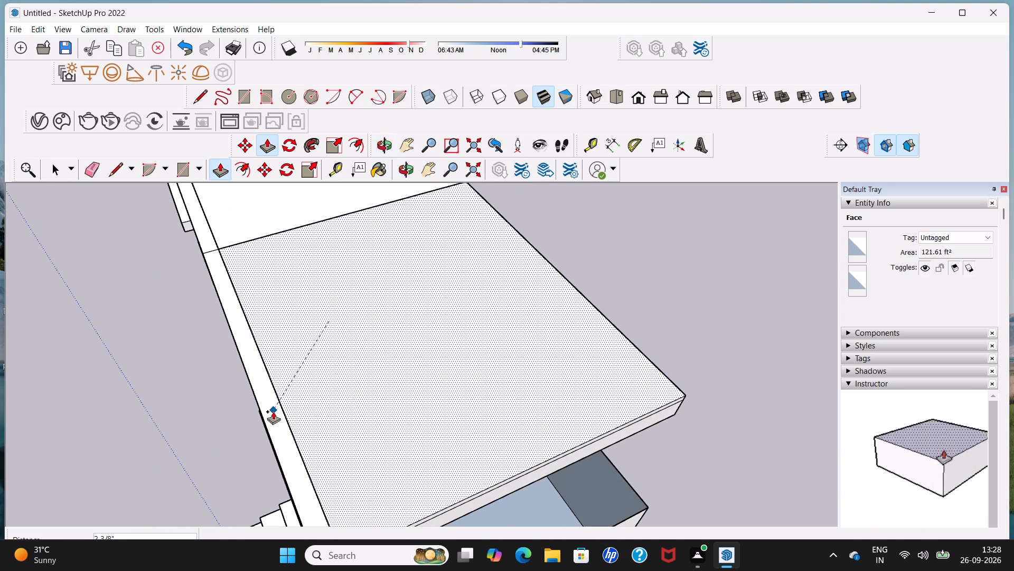
{"action": "left_click", "coordinate": [273, 411]}
{"action": "key", "text": "space"}
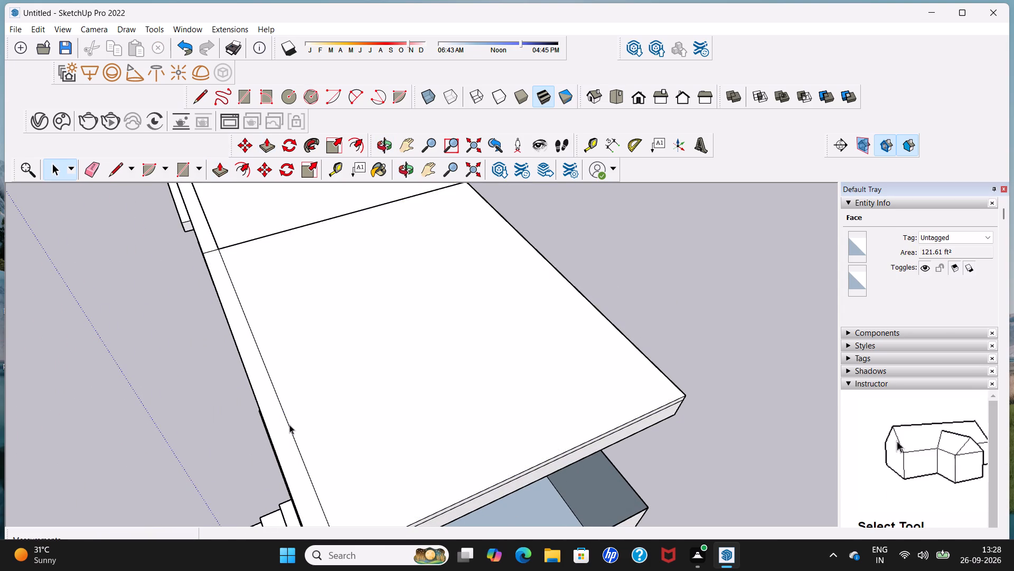
Draw a 10' line across the top of the balcony roof slab, from the front strip's edge to the rear edge.
{"action": "middle_click_drag", "start_coordinate": [292, 426], "coordinate": [378, 304]}
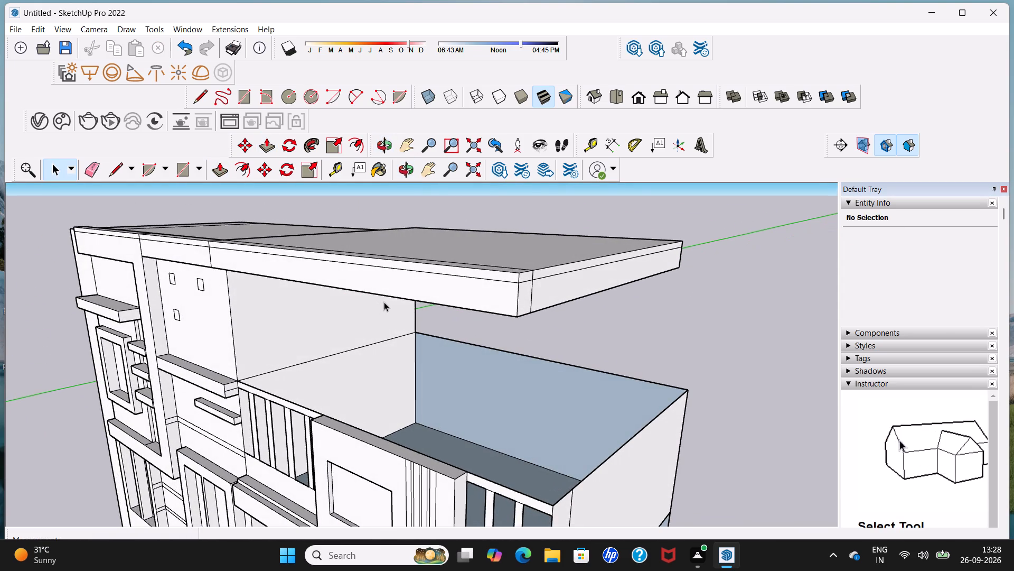
{"action": "middle_click_drag", "start_coordinate": [390, 305], "coordinate": [266, 446]}
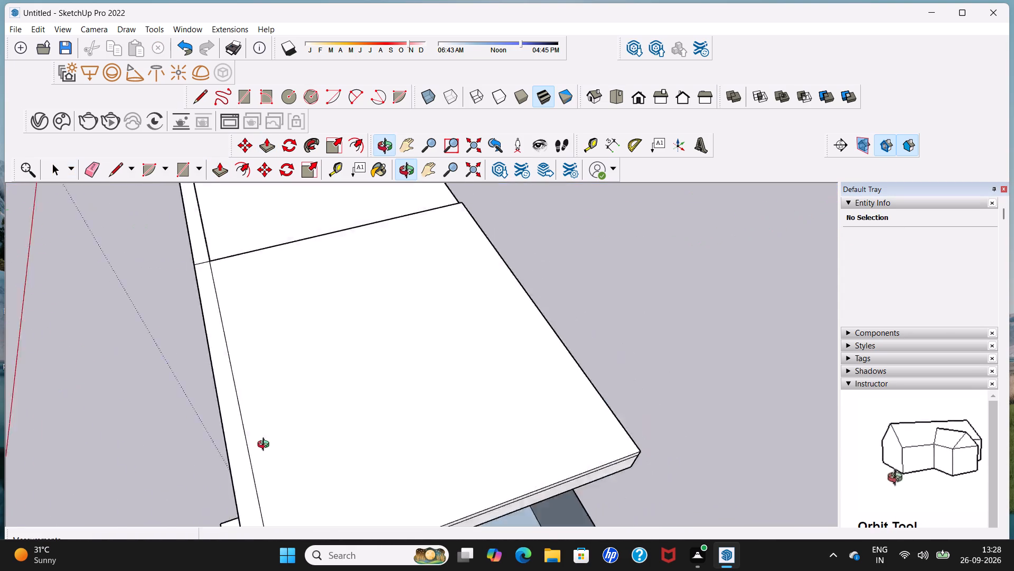
{"action": "middle_click_drag", "start_coordinate": [266, 446], "coordinate": [228, 460]}
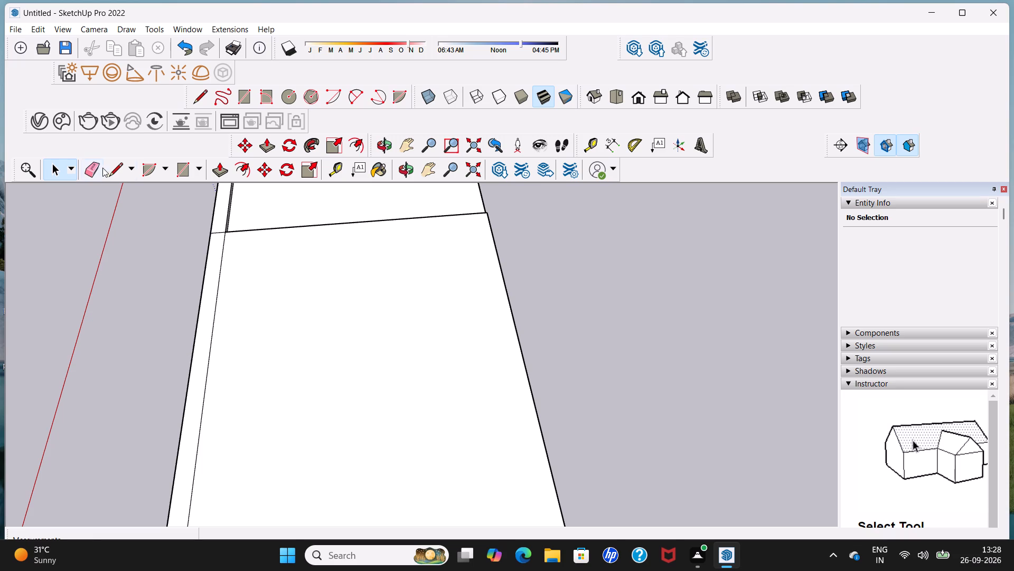
{"action": "left_click", "coordinate": [116, 174]}
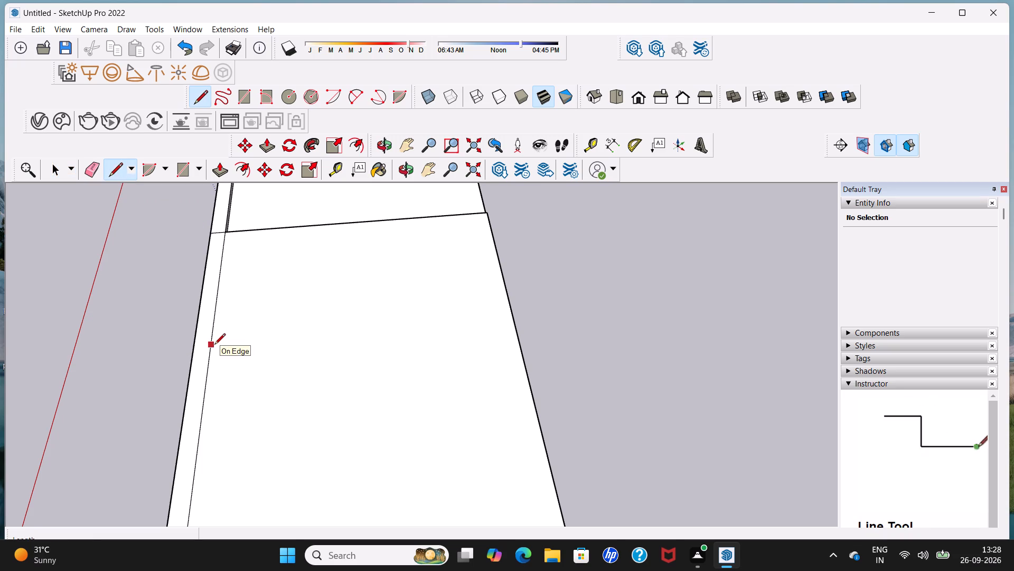
{"action": "left_click", "coordinate": [214, 349]}
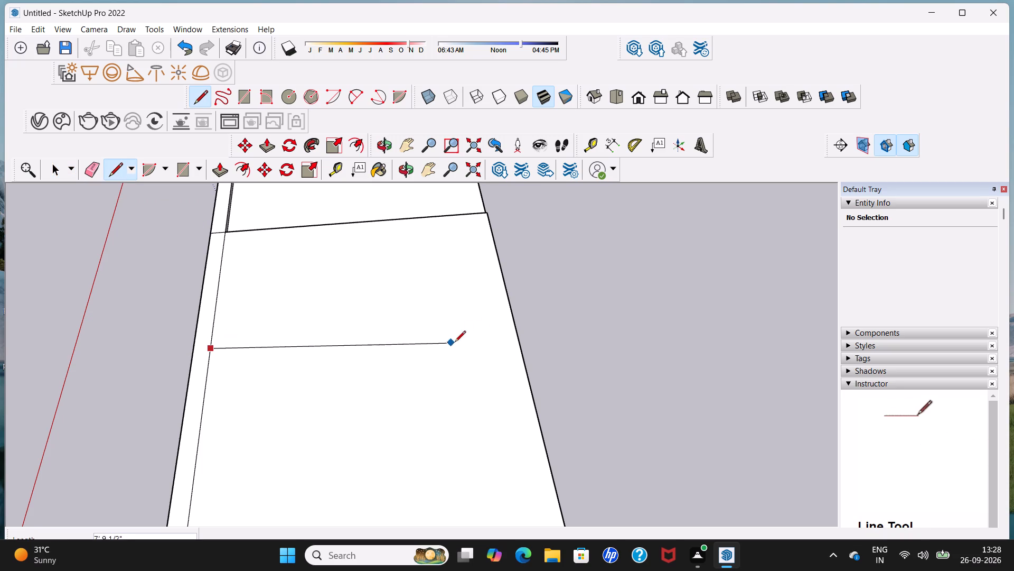
{"action": "left_click", "coordinate": [512, 320]}
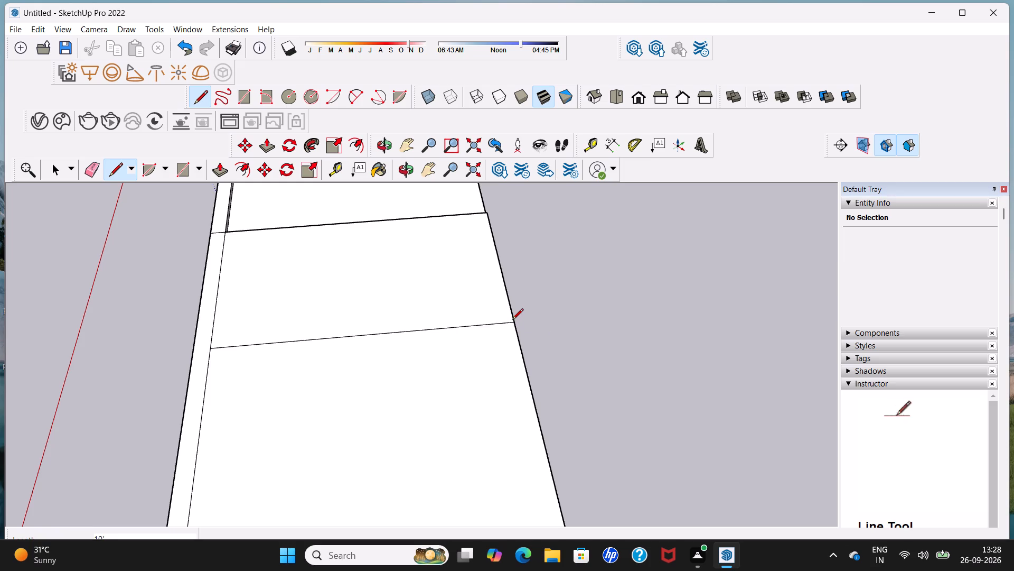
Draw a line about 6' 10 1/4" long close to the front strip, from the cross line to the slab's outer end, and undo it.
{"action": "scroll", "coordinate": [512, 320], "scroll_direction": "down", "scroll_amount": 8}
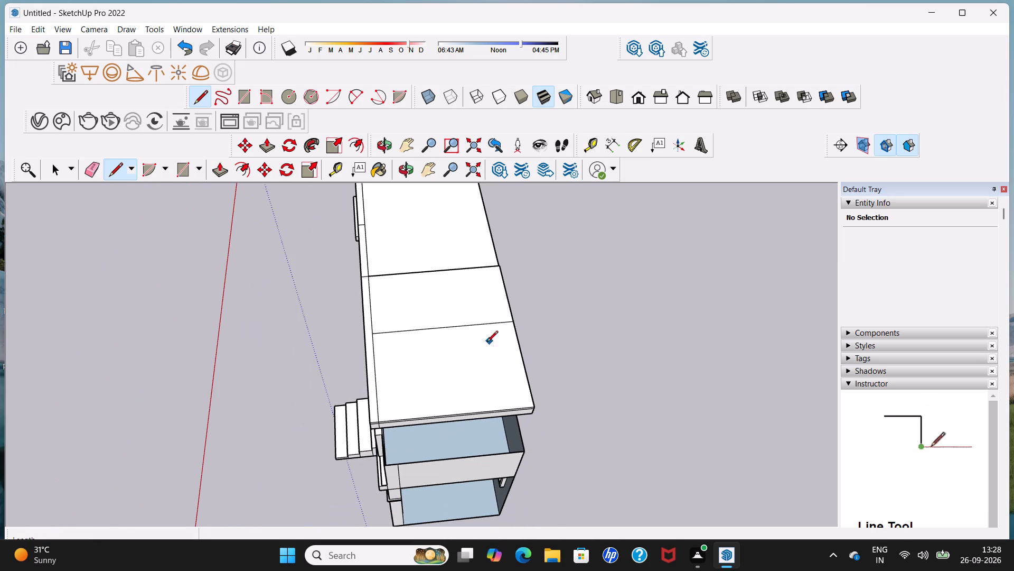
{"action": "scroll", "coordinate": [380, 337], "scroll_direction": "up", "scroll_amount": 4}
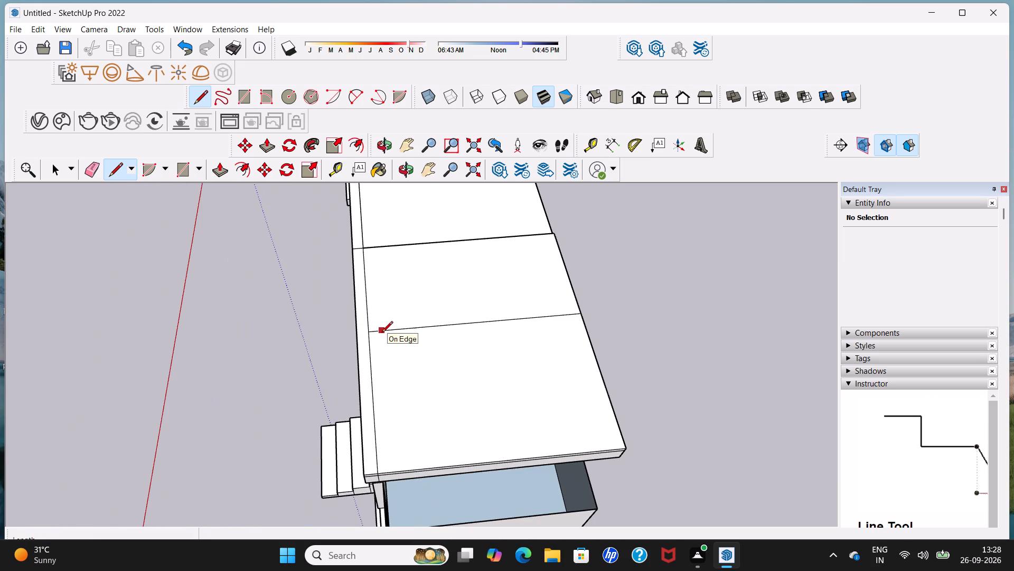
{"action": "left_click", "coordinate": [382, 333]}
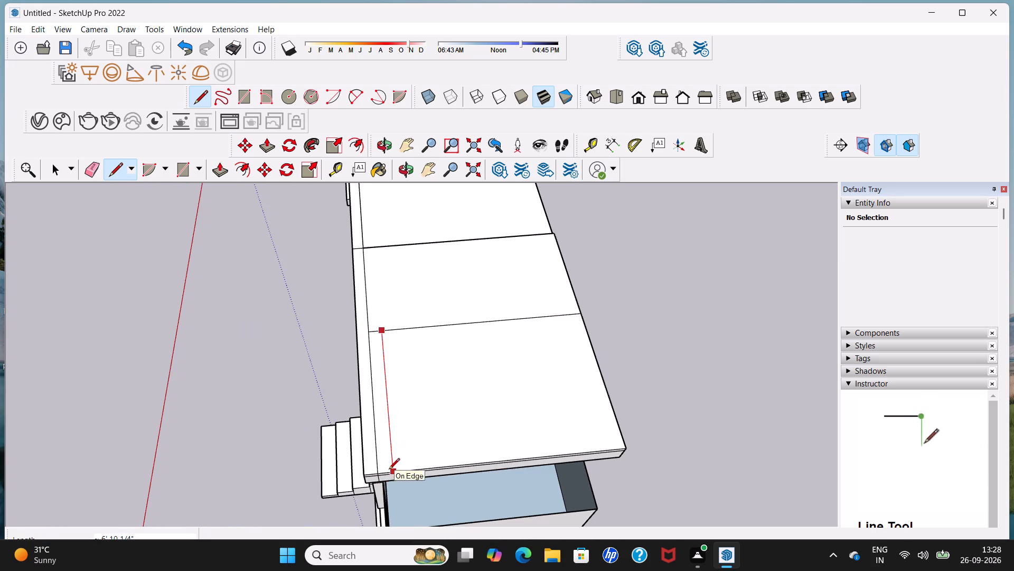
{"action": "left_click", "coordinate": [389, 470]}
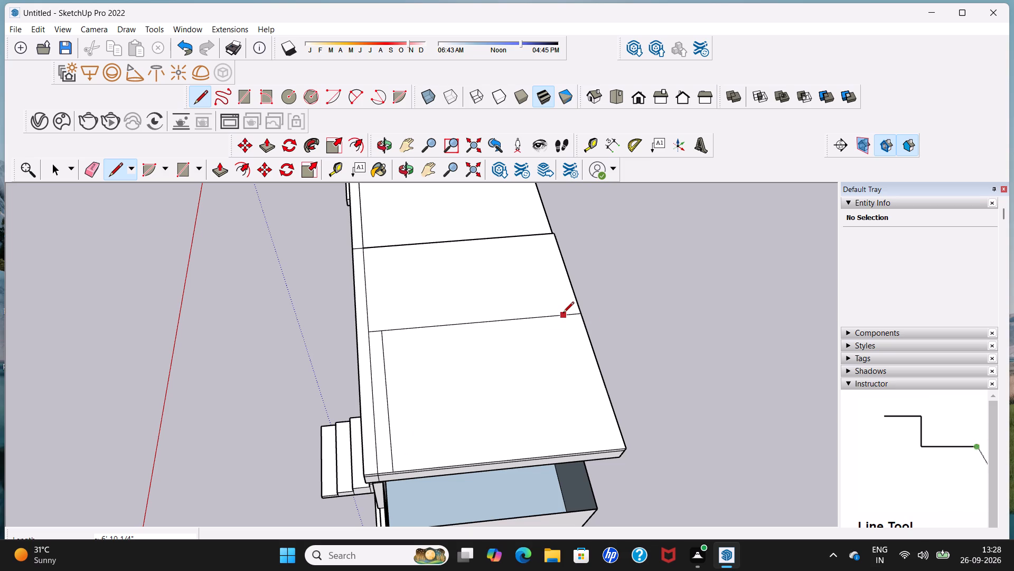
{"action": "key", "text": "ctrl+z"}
Draw a line about 6' 10 1/4" long farther from the front strip, from the cross line to the slab's outer end.
{"action": "left_click", "coordinate": [403, 331]}
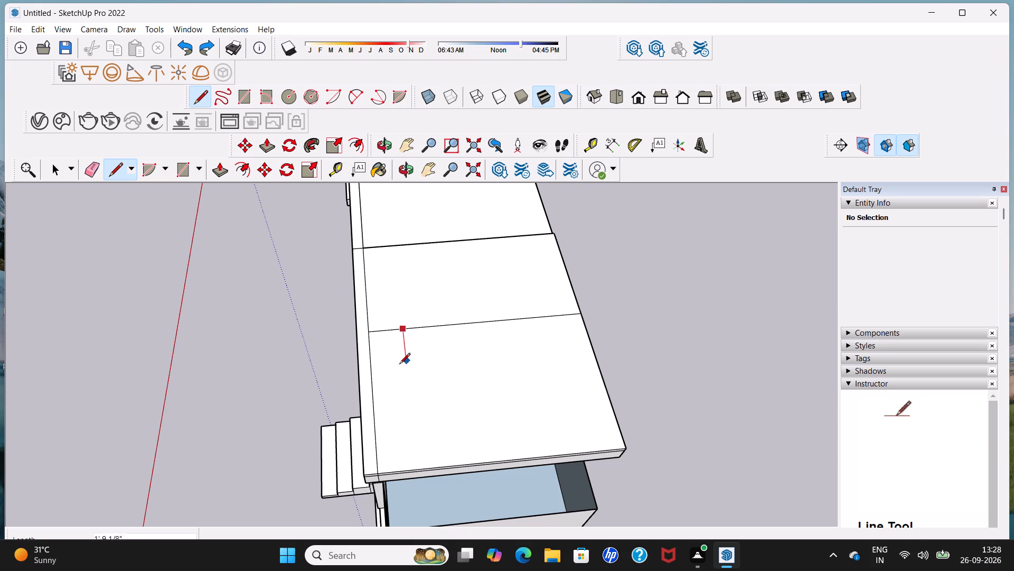
{"action": "left_click", "coordinate": [415, 469]}
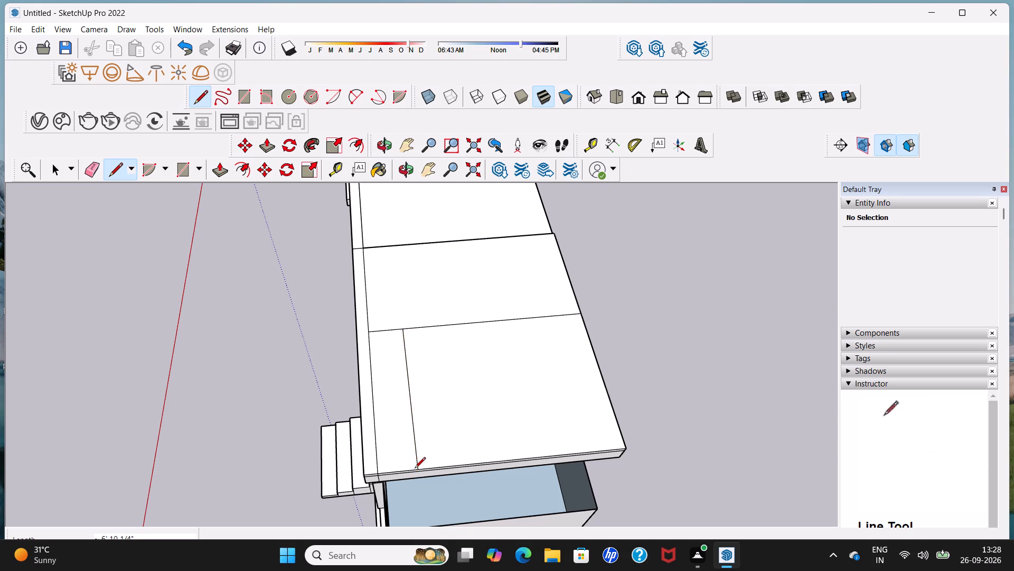
Draw a line about 6' 10 1/4" long near the balcony roof slab's rear edge, from the cross line to the outer end.
{"action": "left_click", "coordinate": [547, 318]}
{"action": "left_click", "coordinate": [590, 452]}
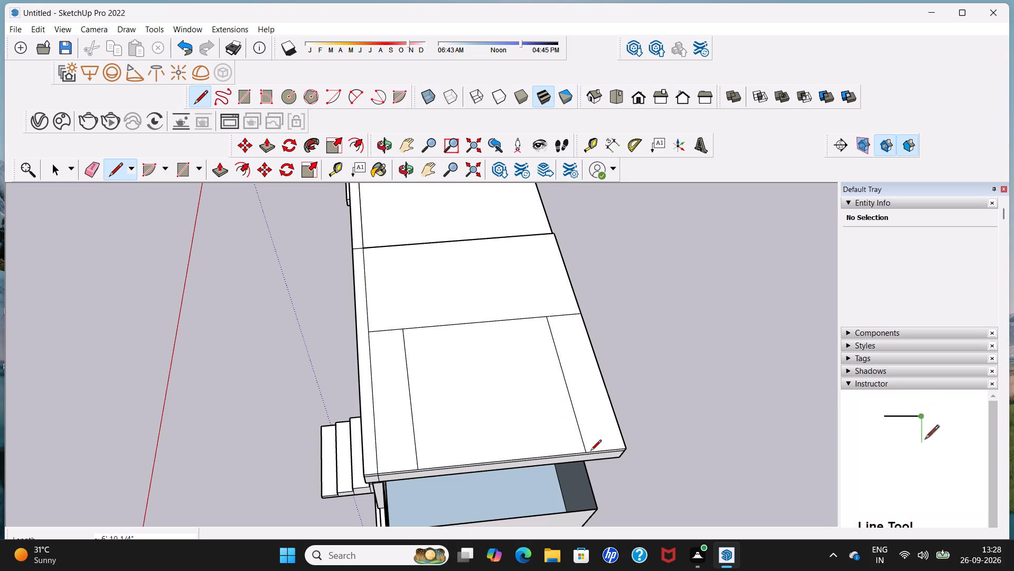
Draw two pairs of closely spaced parallel lines, each about 6' 9" long, between the two long lines, starting near the cross line.
{"action": "scroll", "coordinate": [472, 361], "scroll_direction": "up", "scroll_amount": 3}
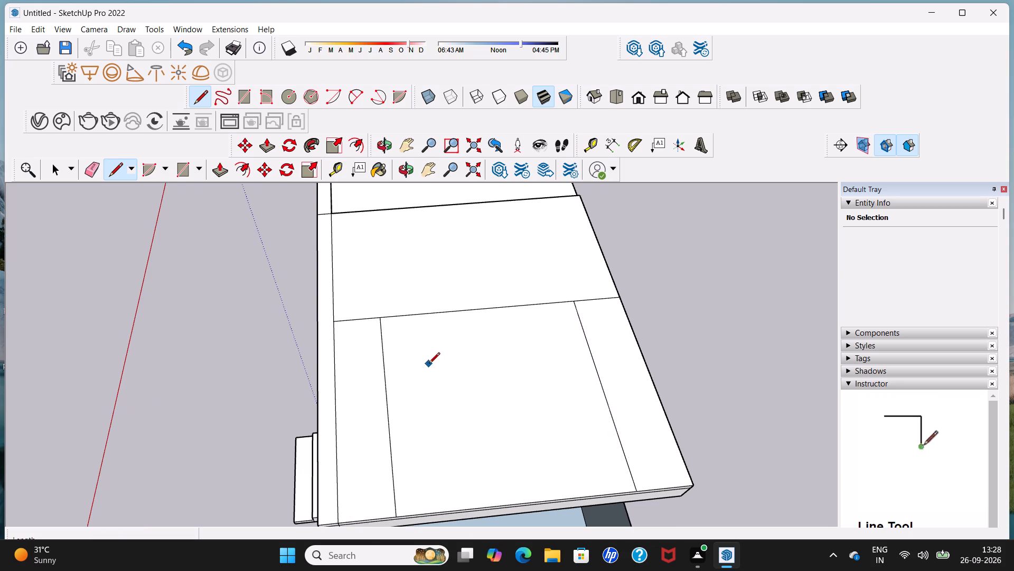
{"action": "left_click", "coordinate": [381, 353]}
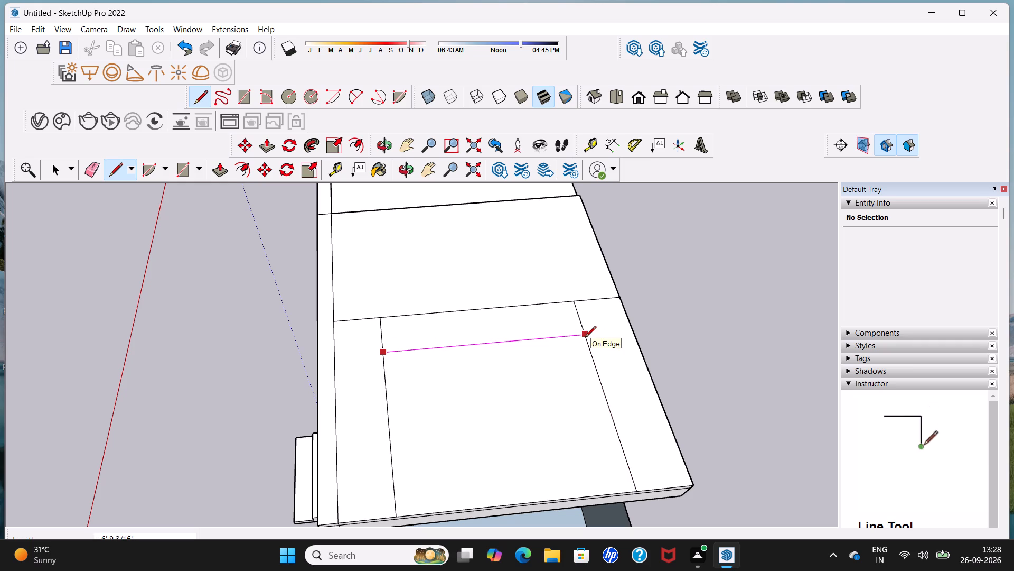
{"action": "left_click", "coordinate": [585, 338]}
{"action": "left_click", "coordinate": [387, 366]}
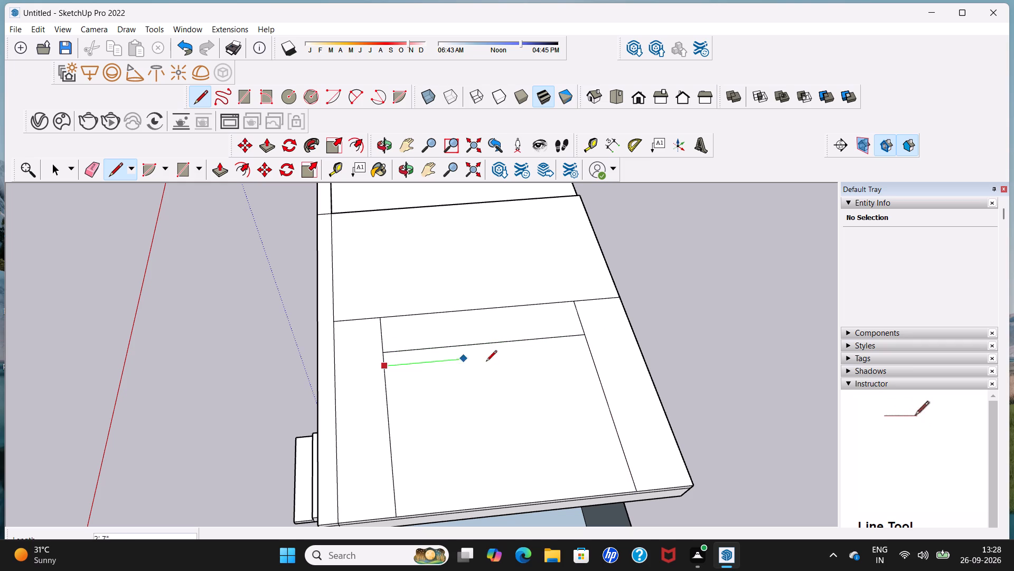
{"action": "left_click", "coordinate": [590, 348]}
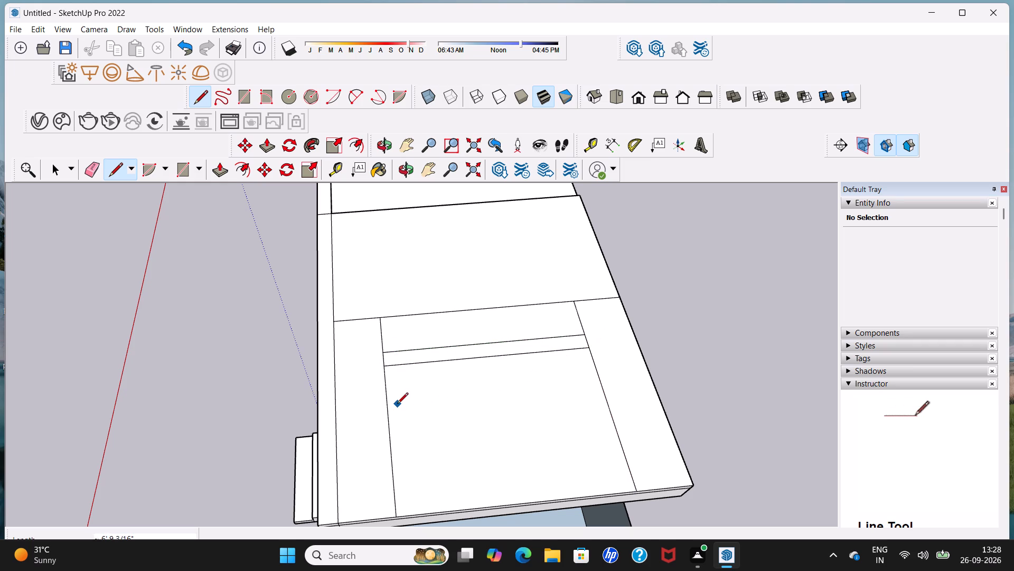
{"action": "left_click", "coordinate": [386, 398]}
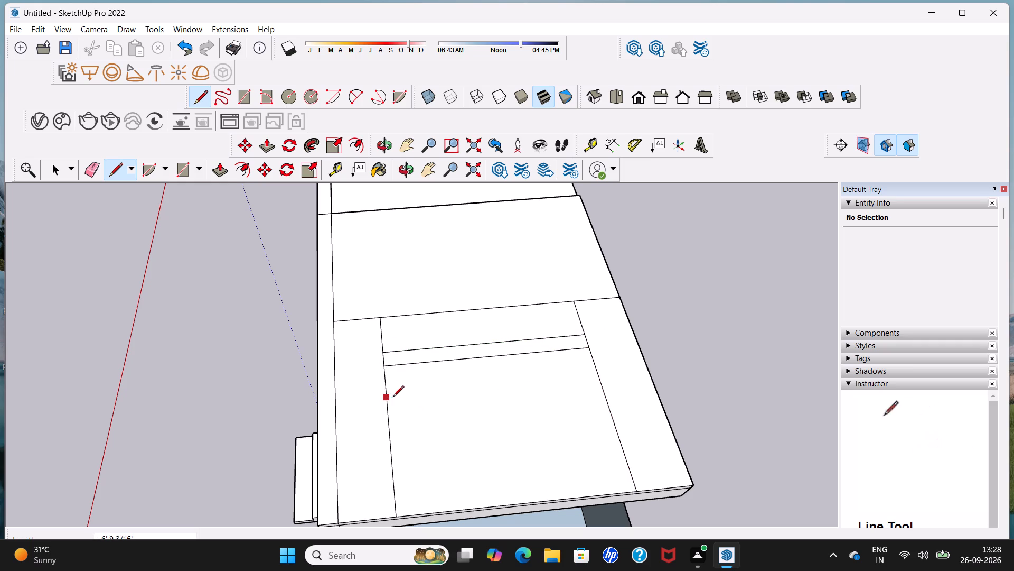
{"action": "left_click", "coordinate": [596, 378]}
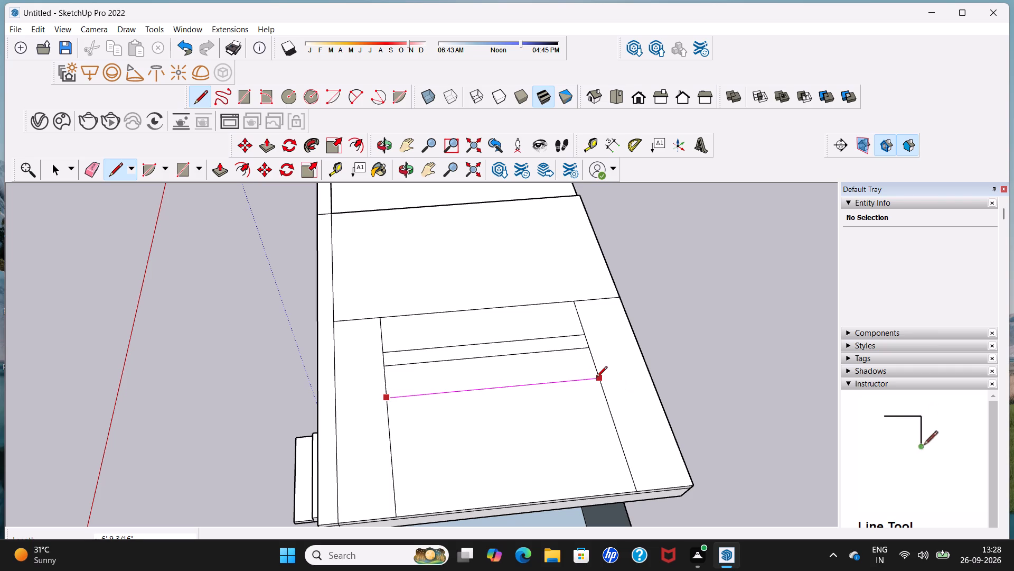
{"action": "left_click", "coordinate": [387, 411]}
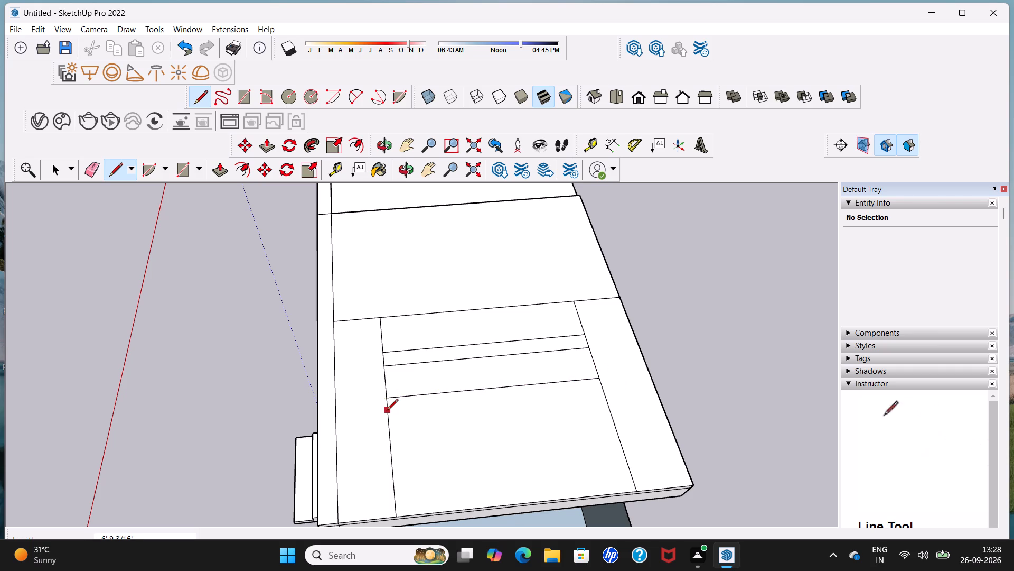
{"action": "left_click", "coordinate": [608, 392]}
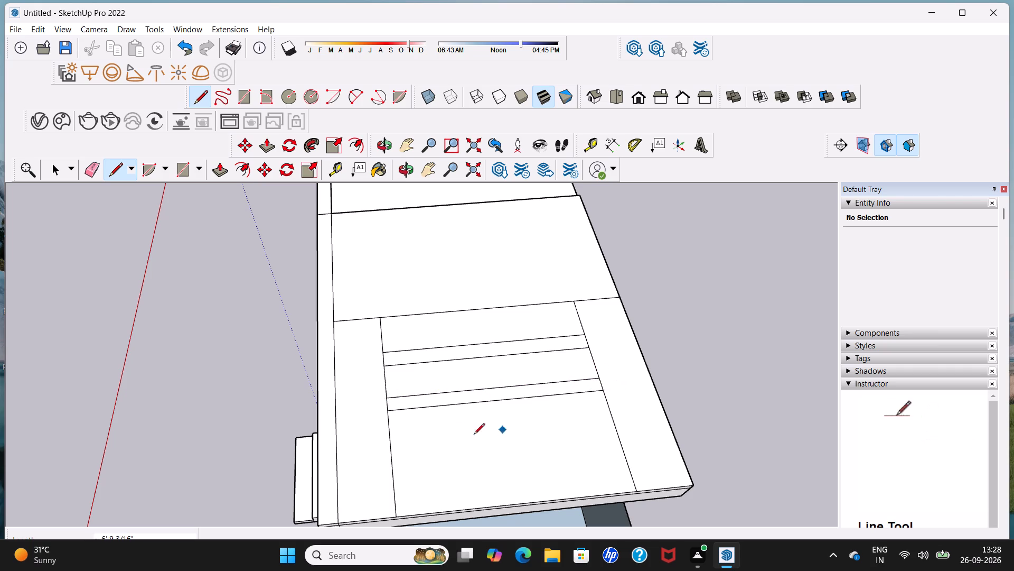
Draw two more pairs of closely spaced parallel lines between the long lines, continuing the slat pattern toward the slab's outer end.
{"action": "left_click", "coordinate": [393, 439]}
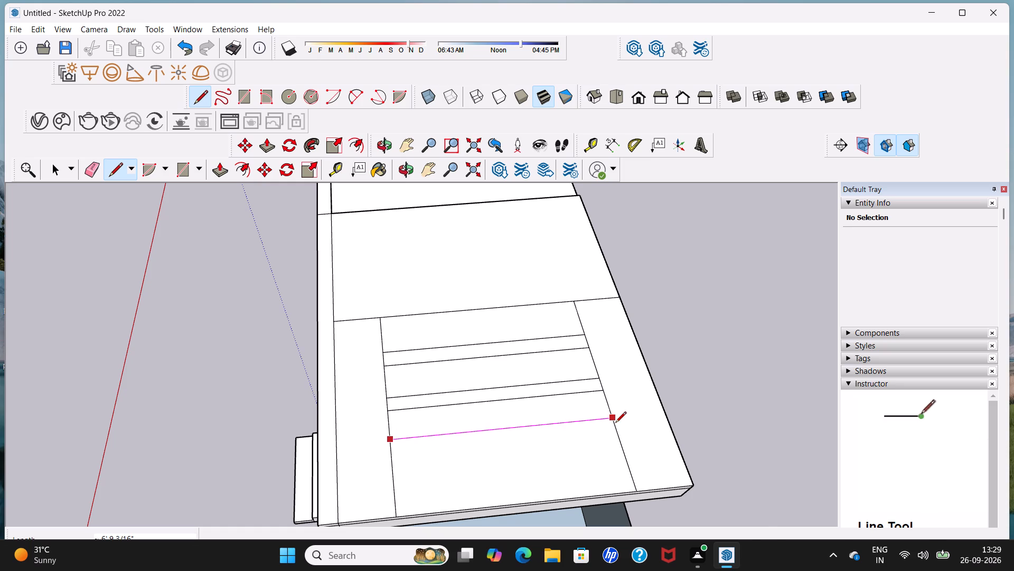
{"action": "left_click", "coordinate": [616, 423]}
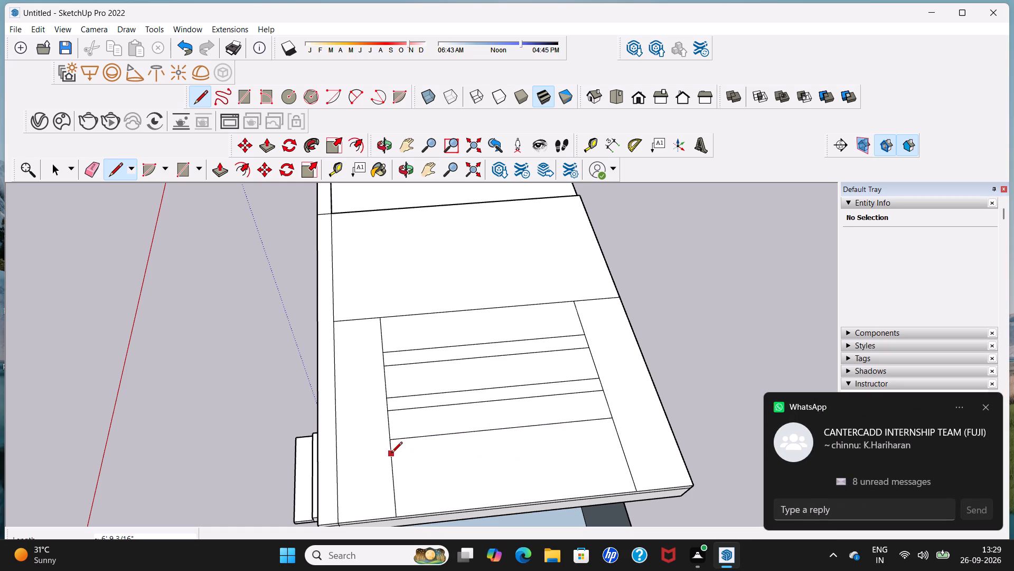
{"action": "left_click", "coordinate": [391, 453]}
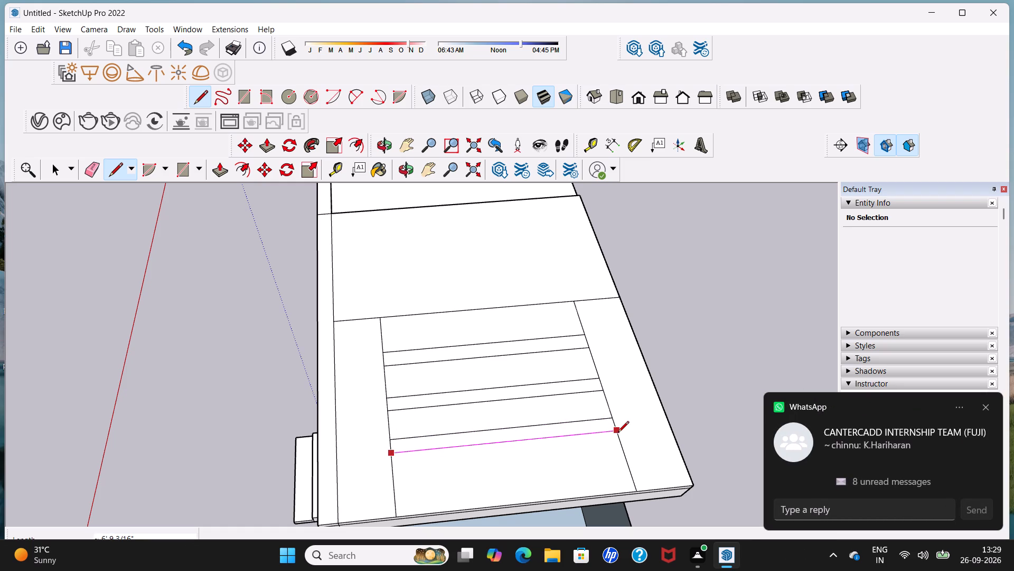
{"action": "left_click", "coordinate": [618, 433]}
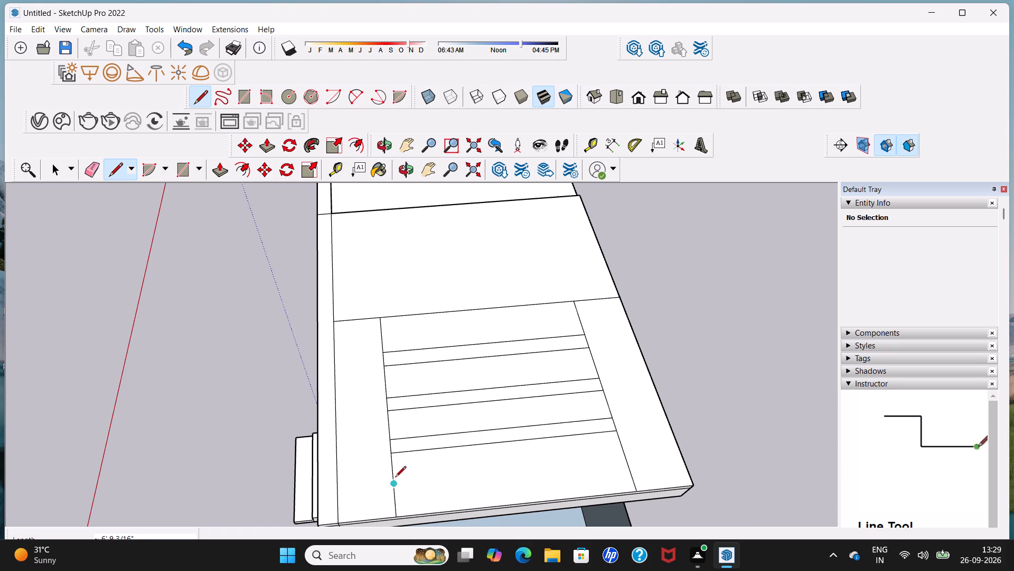
{"action": "scroll", "coordinate": [396, 475], "scroll_direction": "up", "scroll_amount": 3}
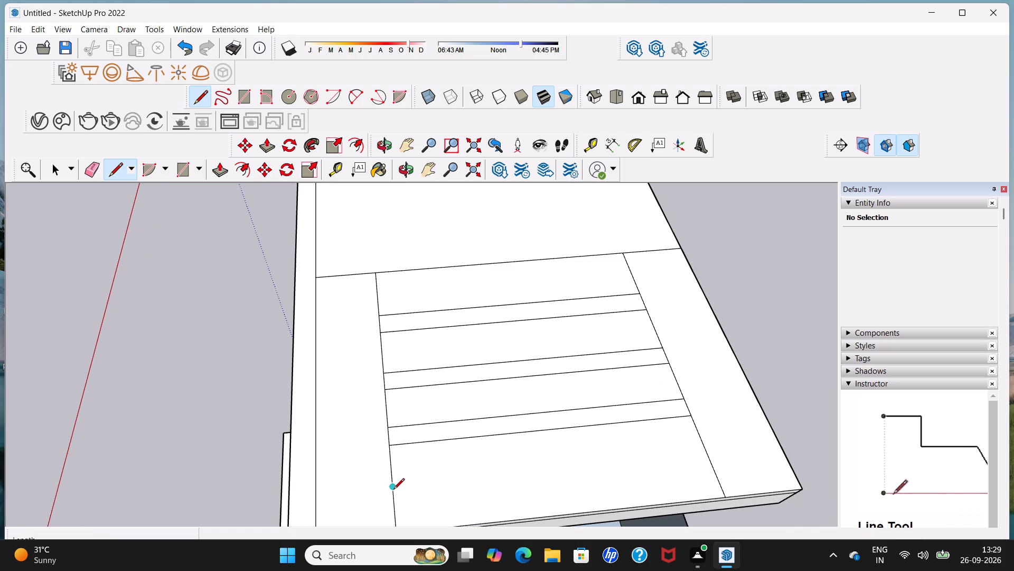
{"action": "left_click", "coordinate": [393, 490]}
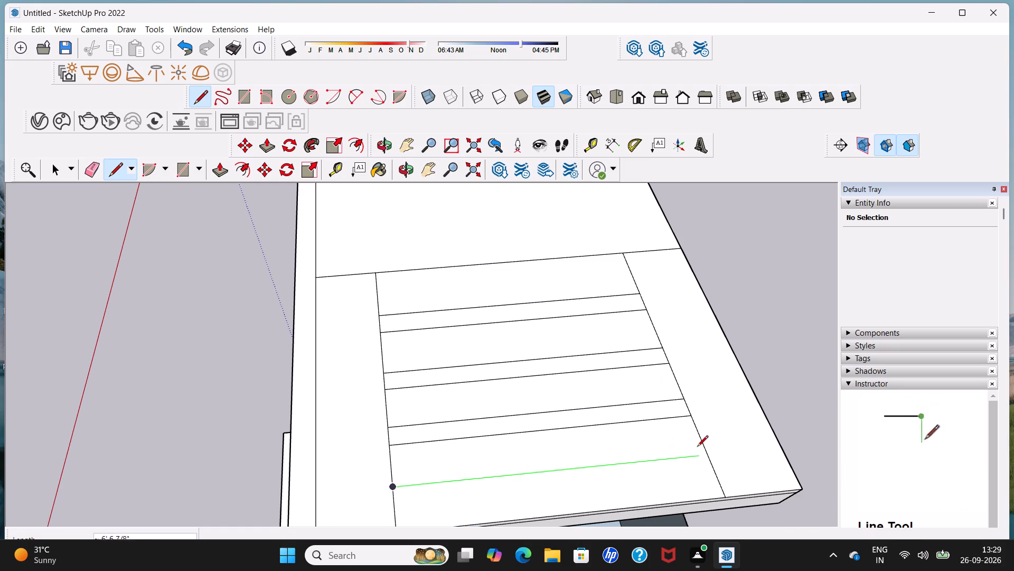
{"action": "left_click", "coordinate": [706, 452]}
{"action": "scroll", "coordinate": [707, 455], "scroll_direction": "down", "scroll_amount": 5}
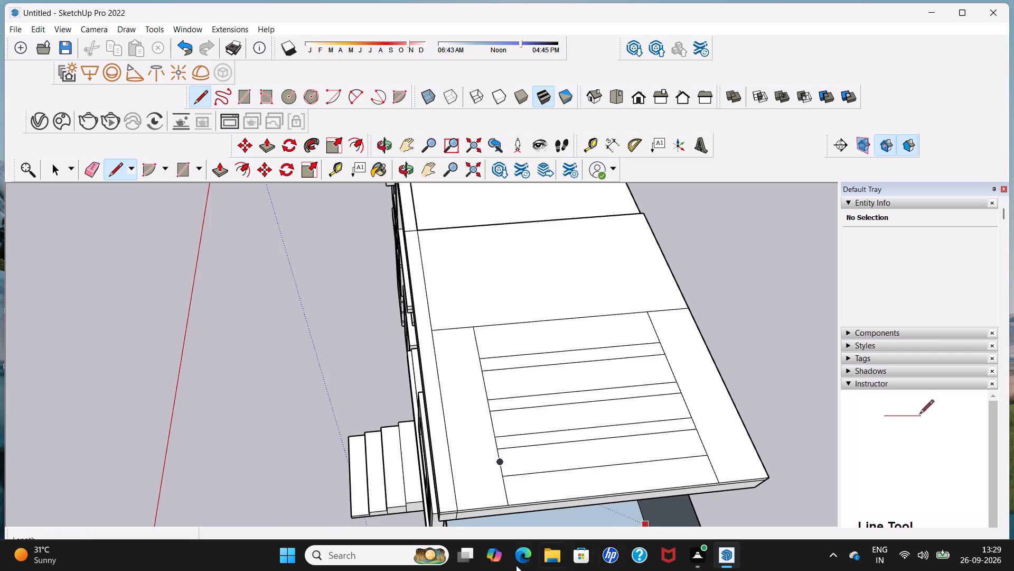
{"action": "scroll", "coordinate": [487, 548], "scroll_direction": "up", "scroll_amount": 4}
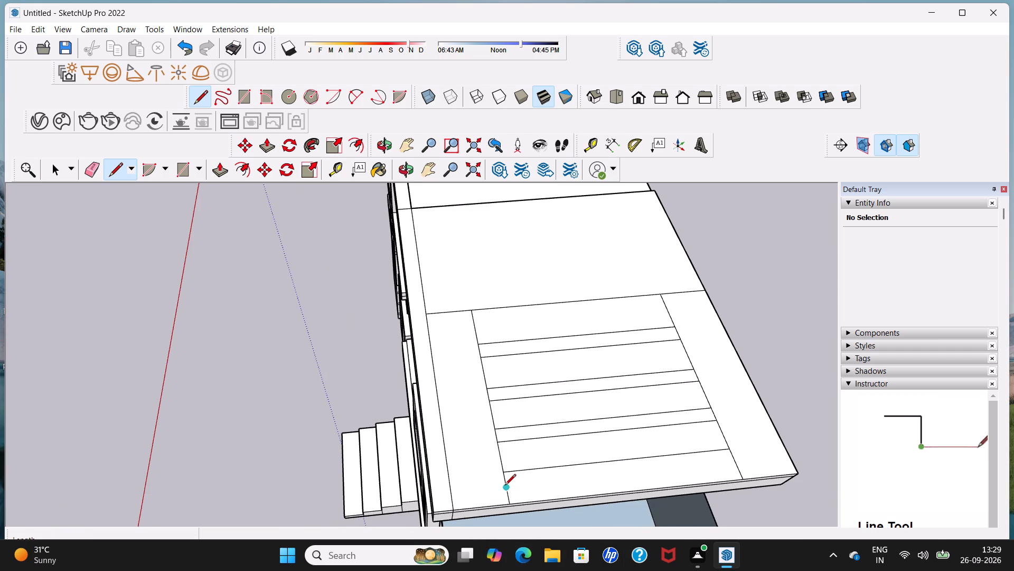
{"action": "scroll", "coordinate": [505, 487], "scroll_direction": "up", "scroll_amount": 4}
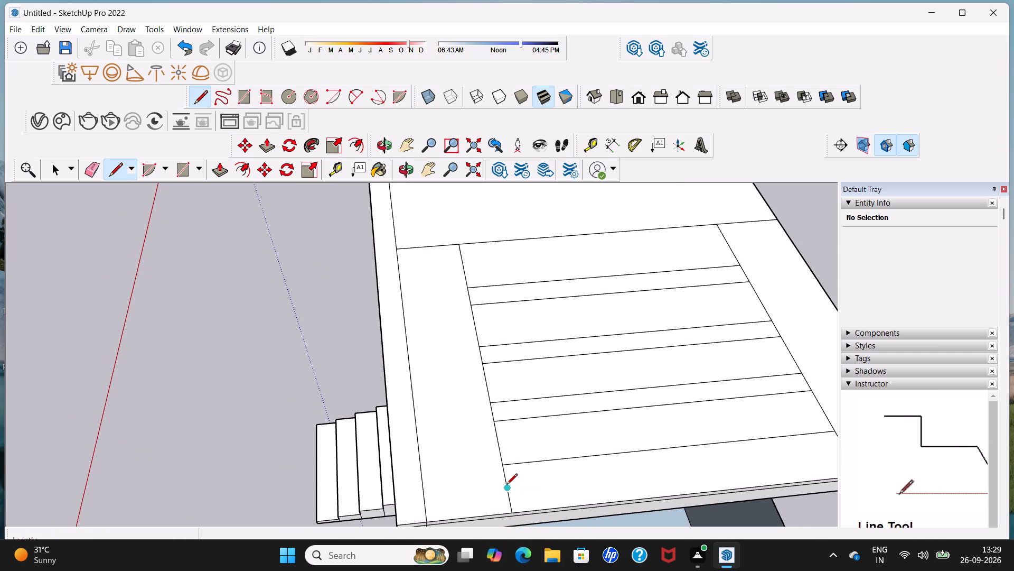
{"action": "left_click", "coordinate": [505, 485]}
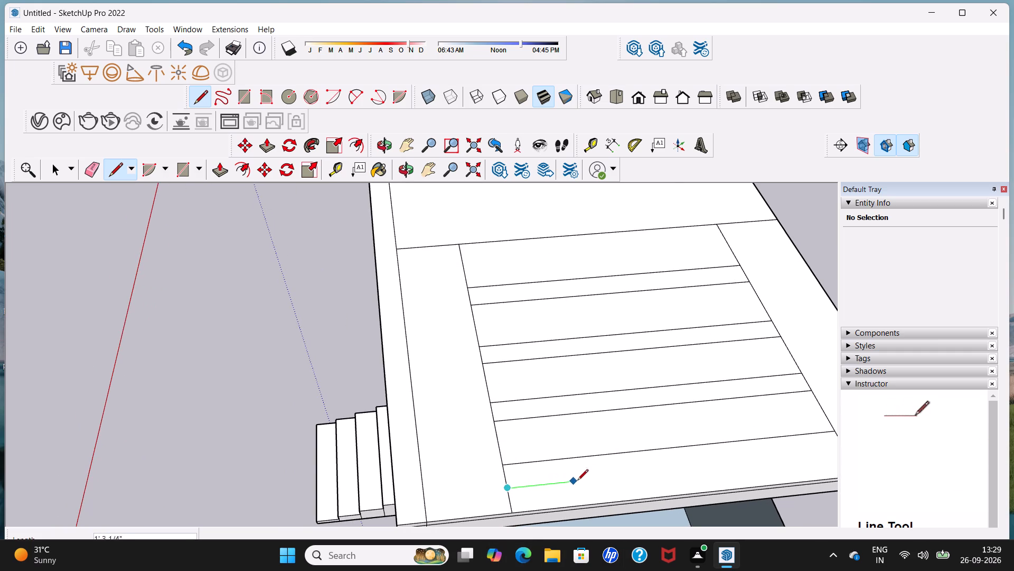
{"action": "scroll", "coordinate": [618, 478], "scroll_direction": "down", "scroll_amount": 6}
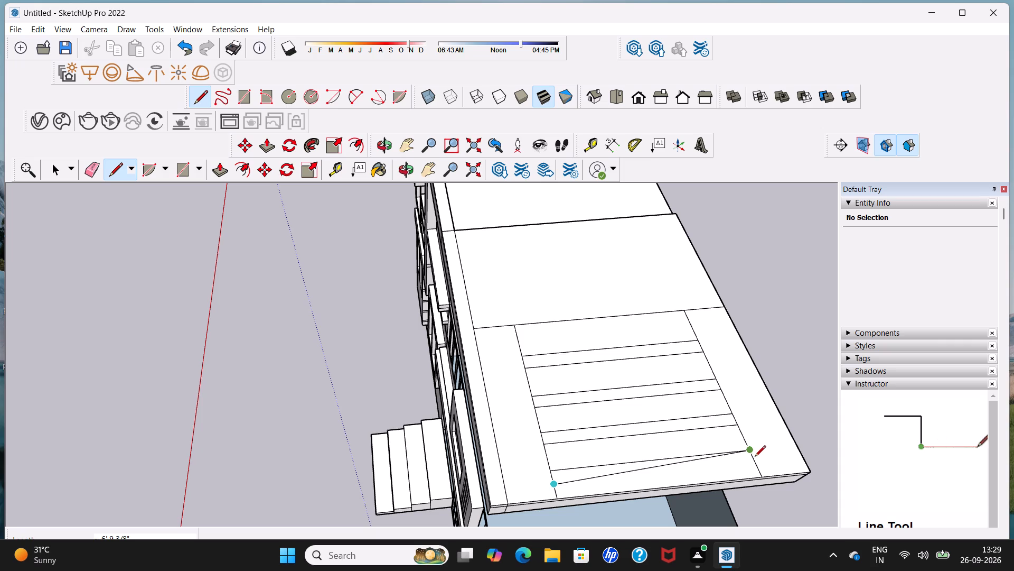
{"action": "left_click", "coordinate": [757, 462]}
{"action": "key", "text": "space"}
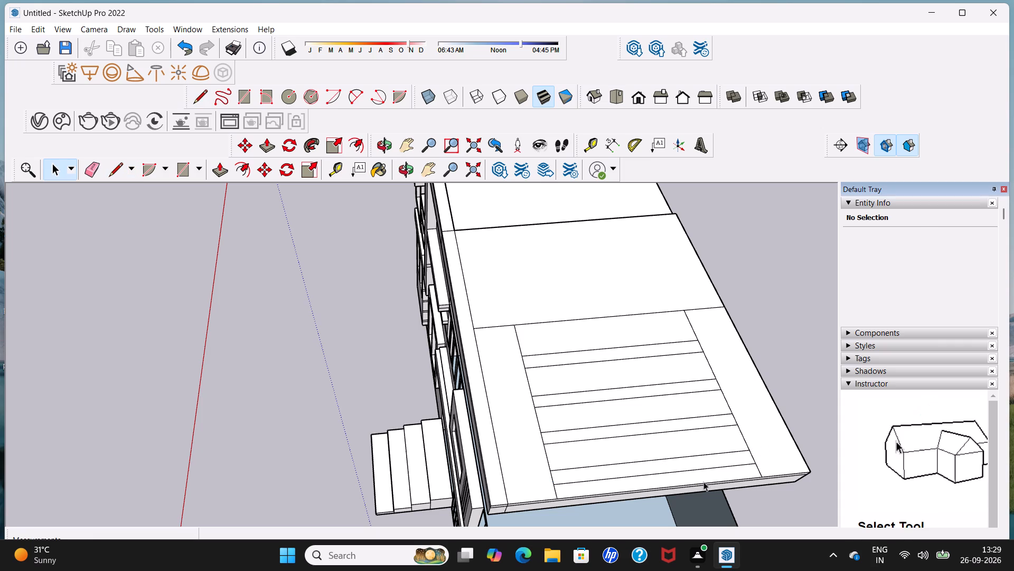
Delete the five wide faces between the narrow strips on the balcony roof slab's top, leaving four slats.
{"action": "left_click", "coordinate": [708, 472]}
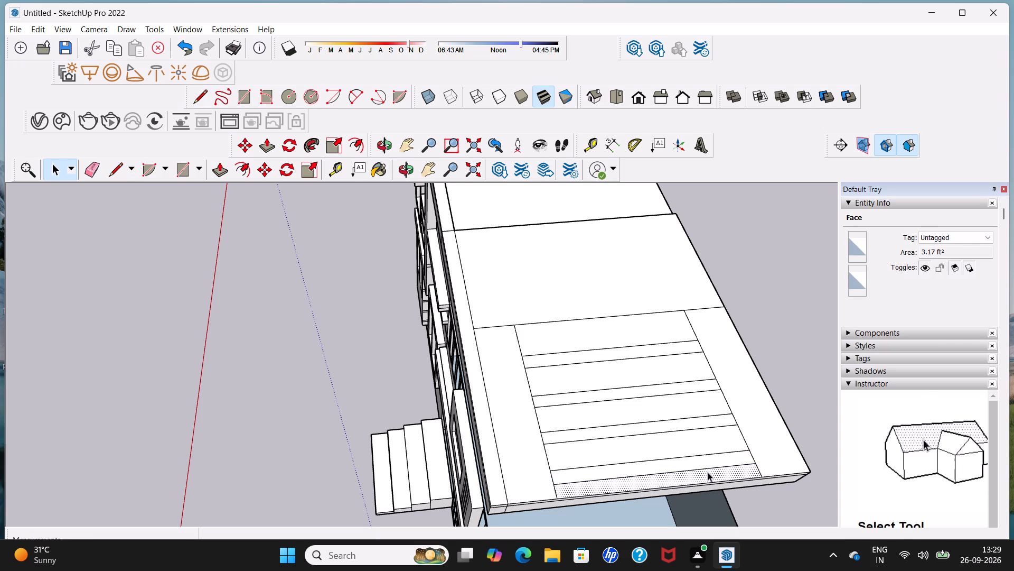
{"action": "key", "text": "Delete"}
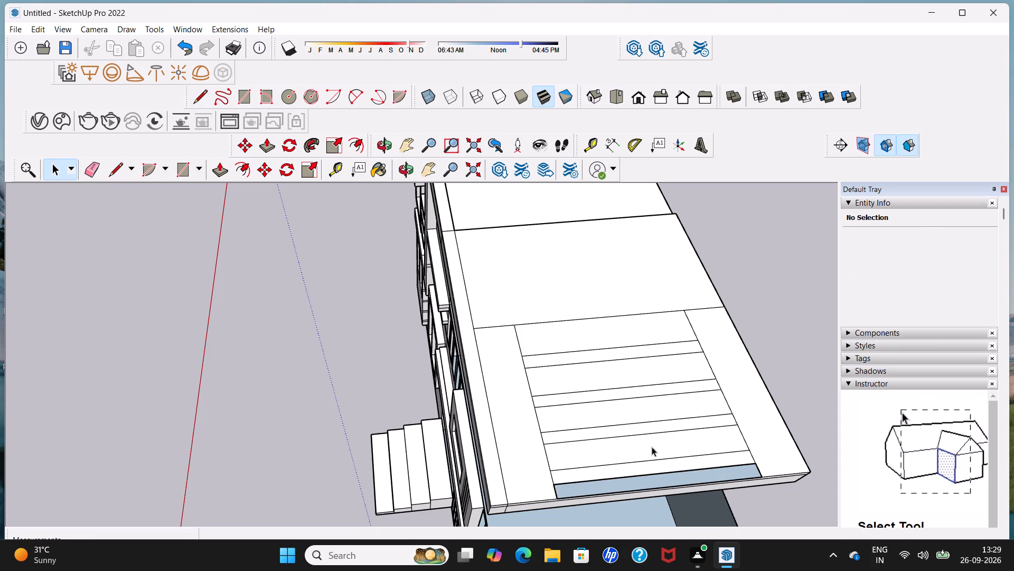
{"action": "left_click", "coordinate": [652, 447]}
{"action": "key", "text": "Delete"}
{"action": "left_click", "coordinate": [652, 409]}
{"action": "key", "text": "Delete"}
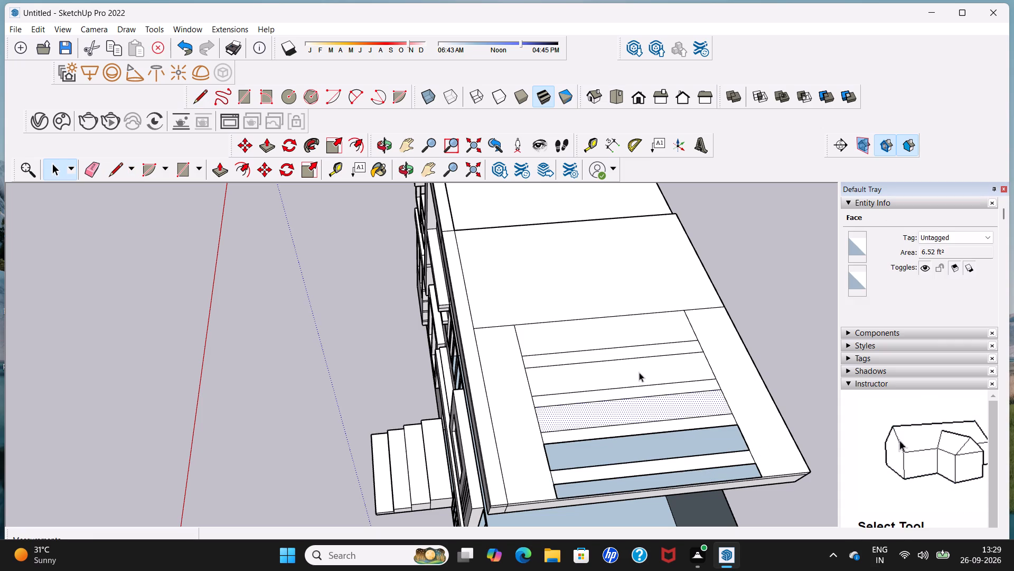
{"action": "key", "text": "Delete"}
{"action": "left_click", "coordinate": [645, 370]}
{"action": "key", "text": "Delete"}
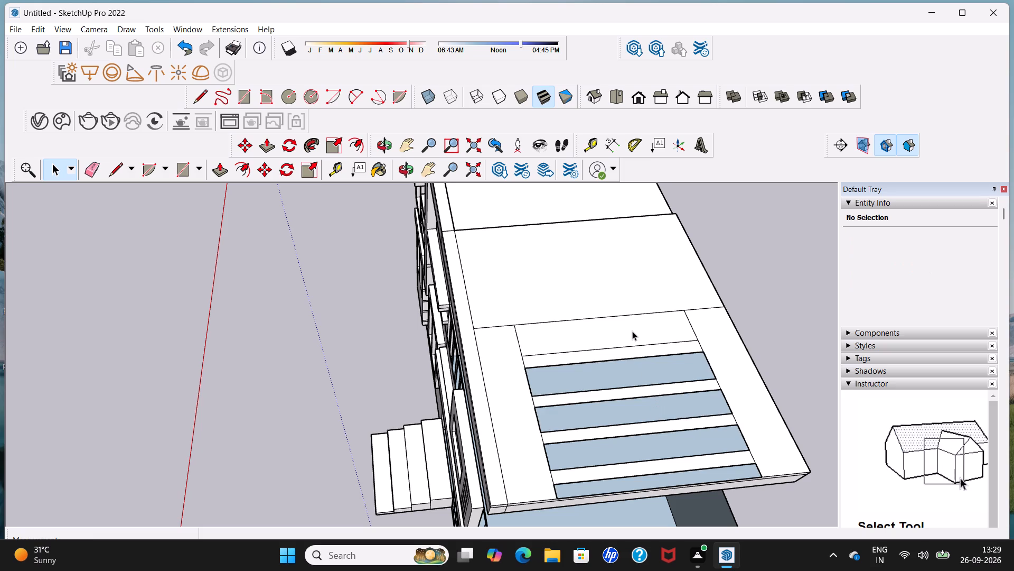
{"action": "left_click", "coordinate": [632, 328]}
{"action": "key", "text": "Delete"}
Delete the balcony roof slab's underside face and the face below the slats to open the slab all the way through.
{"action": "middle_click_drag", "start_coordinate": [602, 432], "coordinate": [559, 358]}
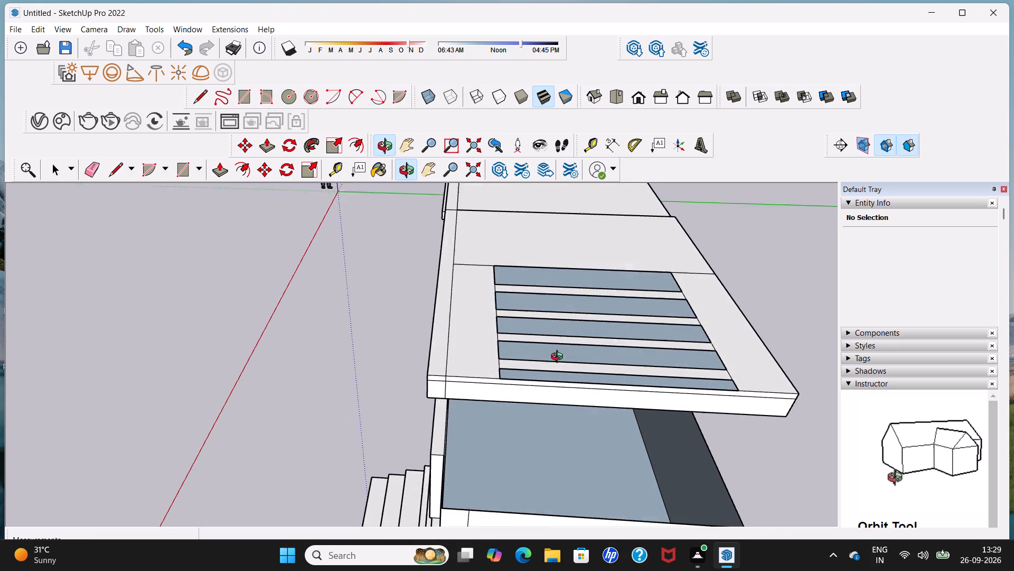
{"action": "middle_click_drag", "start_coordinate": [559, 358], "coordinate": [555, 351]}
{"action": "middle_click_drag", "start_coordinate": [576, 386], "coordinate": [695, 379]}
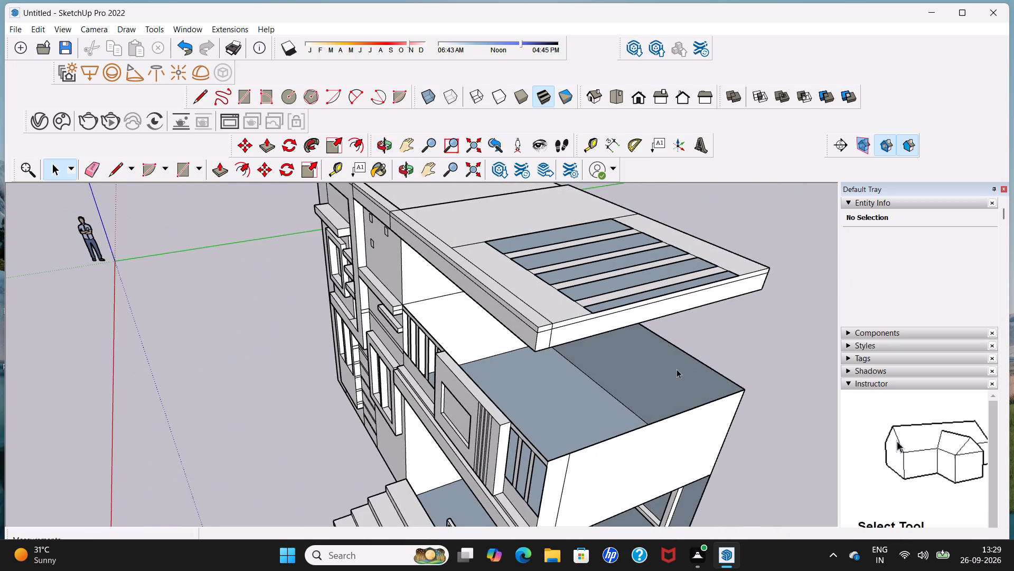
{"action": "middle_click_drag", "start_coordinate": [667, 358], "coordinate": [497, 279]}
{"action": "left_click", "coordinate": [436, 194]}
{"action": "key", "text": "Delete"}
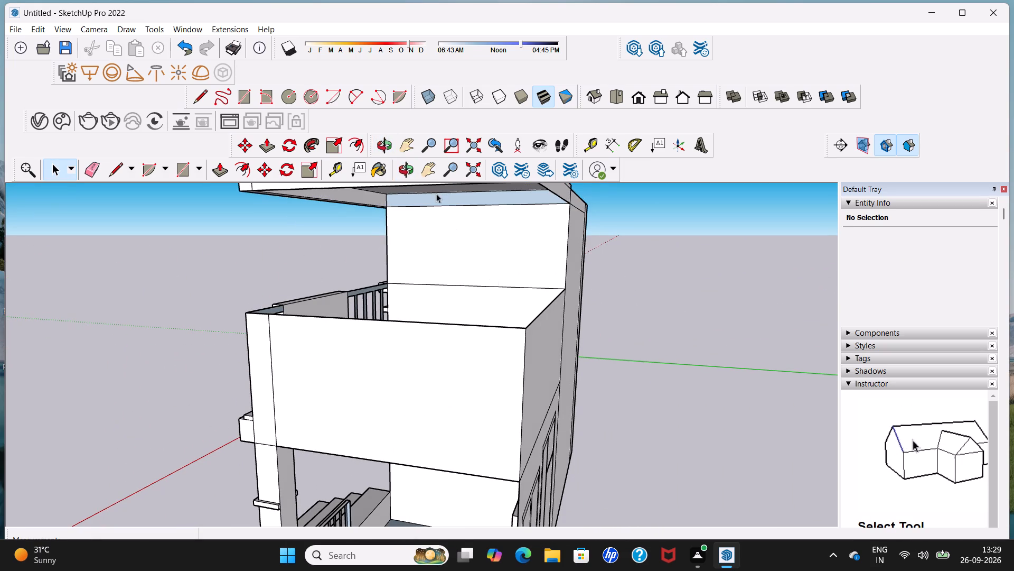
{"action": "middle_click_drag", "start_coordinate": [406, 246], "coordinate": [505, 381]}
{"action": "scroll", "coordinate": [544, 375], "scroll_direction": "up", "scroll_amount": 3}
{"action": "left_click", "coordinate": [551, 368]}
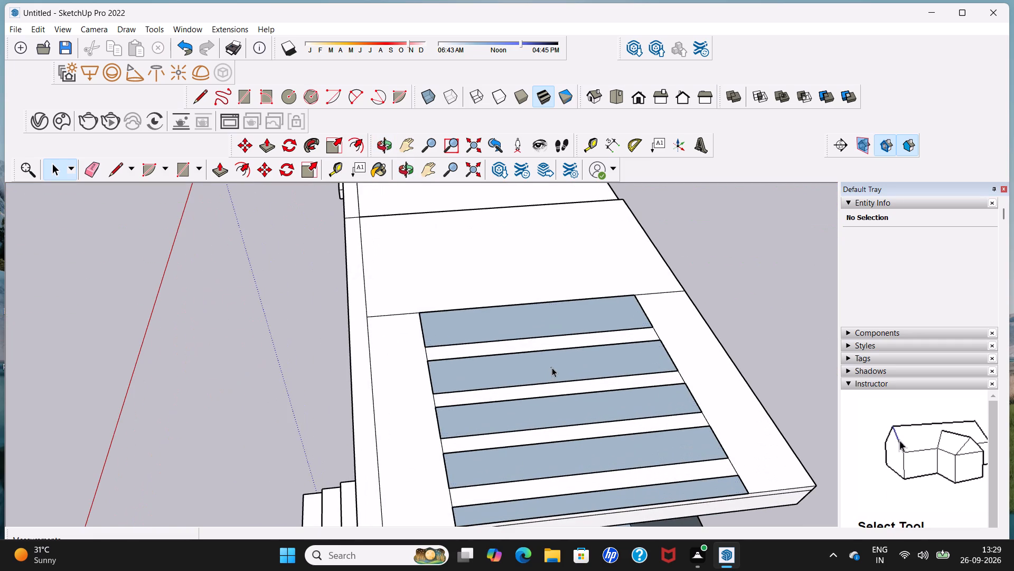
{"action": "key", "text": "Delete"}
Examine the whole house and the slatted balcony roof from above, from the front and from below.
{"action": "middle_click_drag", "start_coordinate": [454, 388], "coordinate": [667, 338]}
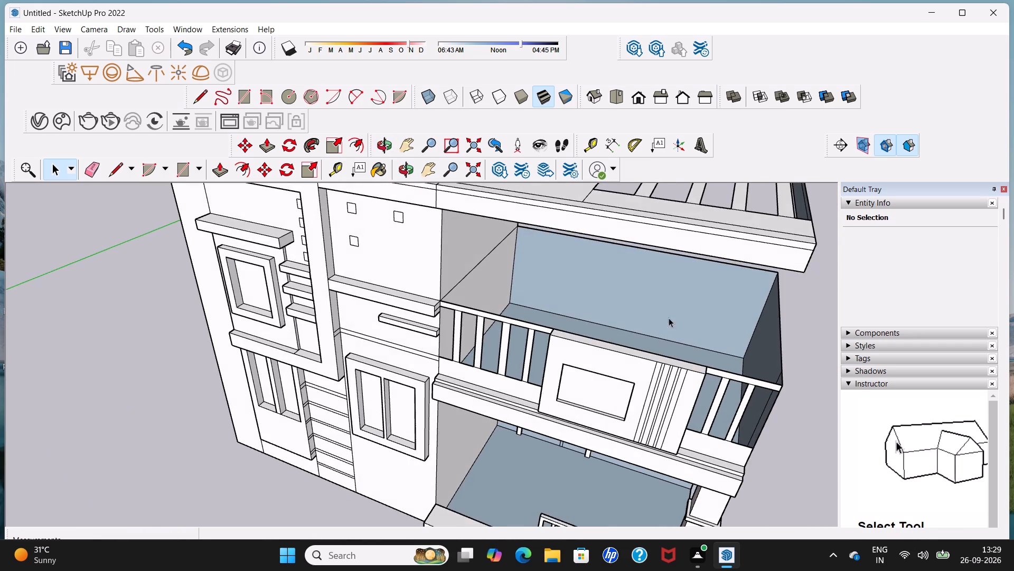
{"action": "scroll", "coordinate": [656, 287], "scroll_direction": "down", "scroll_amount": 10}
{"action": "middle_click_drag", "start_coordinate": [587, 238], "coordinate": [680, 291]}
{"action": "middle_click_drag", "start_coordinate": [589, 228], "coordinate": [544, 255], "text": "shift"}
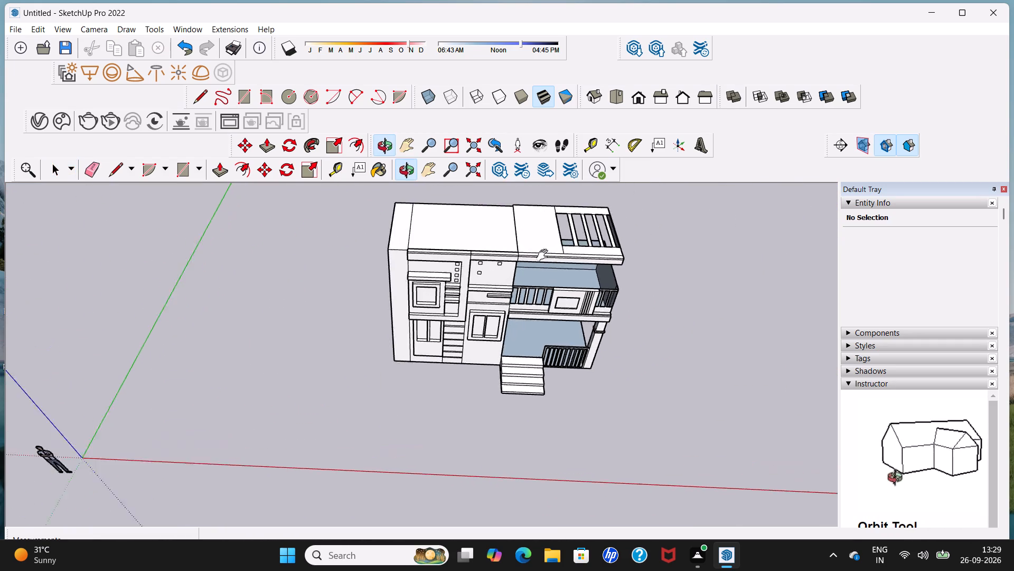
{"action": "middle_click_drag", "start_coordinate": [544, 255], "coordinate": [438, 293], "text": "shift"}
{"action": "middle_click_drag", "start_coordinate": [406, 291], "coordinate": [421, 188]}
{"action": "middle_click_drag", "start_coordinate": [495, 298], "coordinate": [494, 288]}
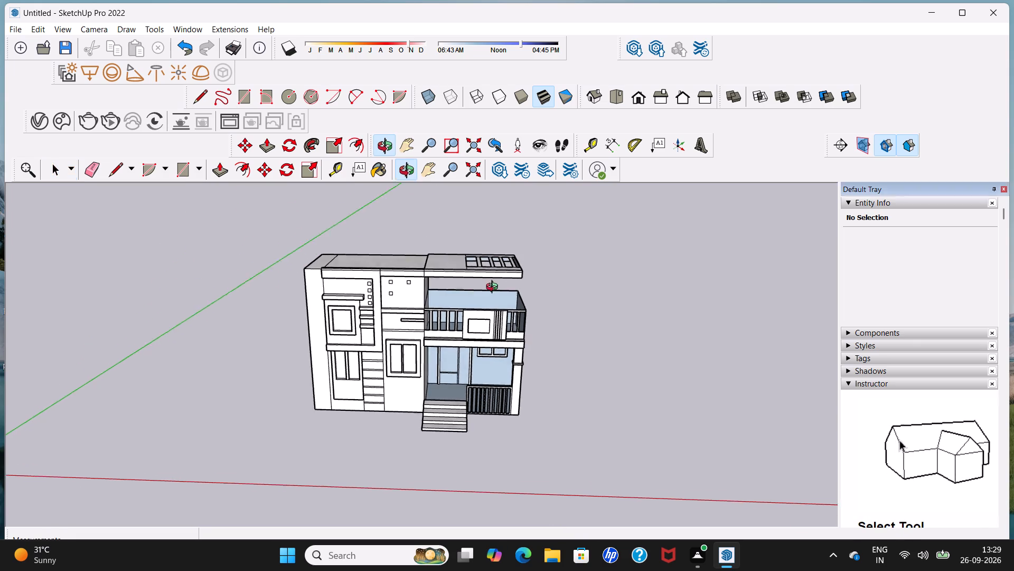
{"action": "middle_click_drag", "start_coordinate": [494, 288], "coordinate": [496, 238]}
{"action": "scroll", "coordinate": [498, 270], "scroll_direction": "up", "scroll_amount": 3}
{"action": "middle_click_drag", "start_coordinate": [497, 267], "coordinate": [494, 214]}
{"action": "scroll", "coordinate": [495, 246], "scroll_direction": "up", "scroll_amount": 1}
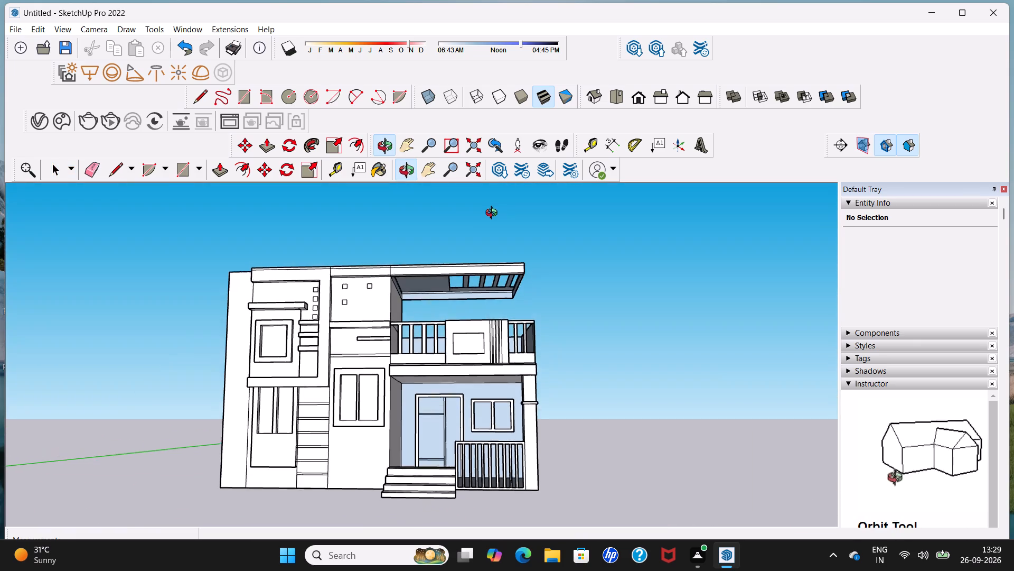
{"action": "middle_click_drag", "start_coordinate": [494, 214], "coordinate": [494, 235]}
{"action": "middle_click_drag", "start_coordinate": [493, 271], "coordinate": [483, 265]}
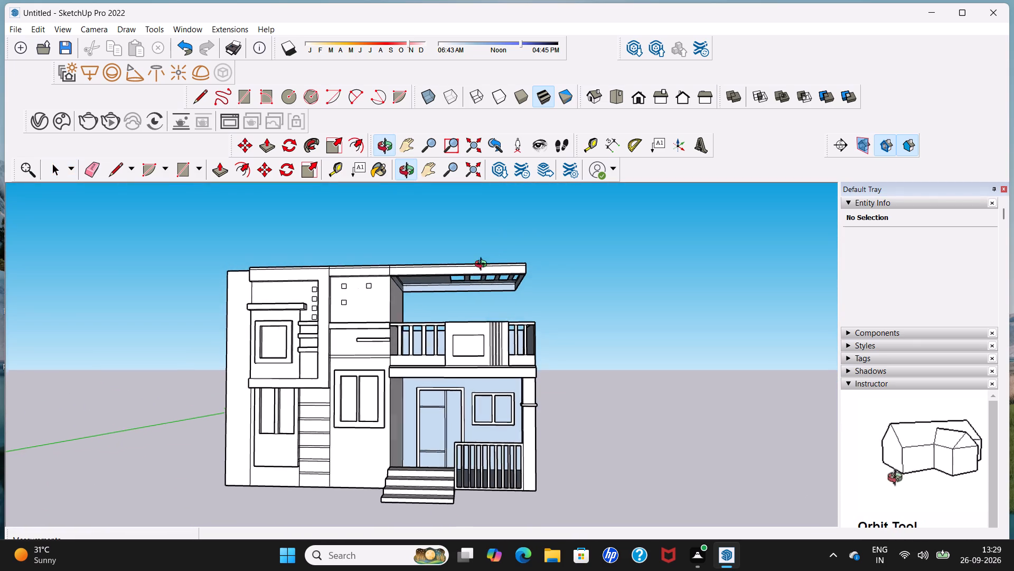
{"action": "middle_click_drag", "start_coordinate": [483, 265], "coordinate": [391, 320]}
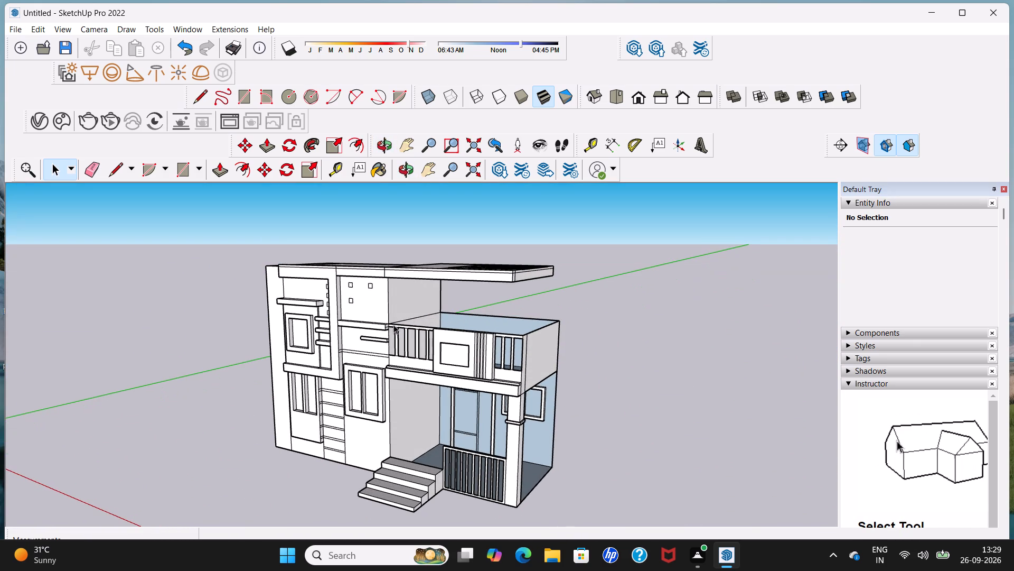
On the inner rear side of the balcony roof slab, draw a short vertical line and a horizontal line to the wall corner.
{"action": "middle_click_drag", "start_coordinate": [395, 316], "coordinate": [399, 247]}
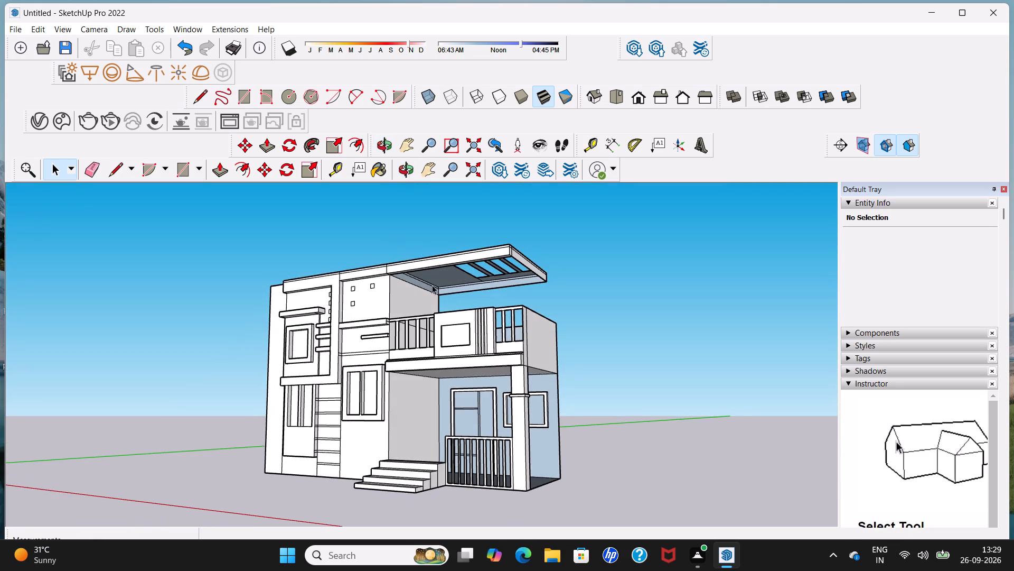
{"action": "scroll", "coordinate": [441, 284], "scroll_direction": "up", "scroll_amount": 7}
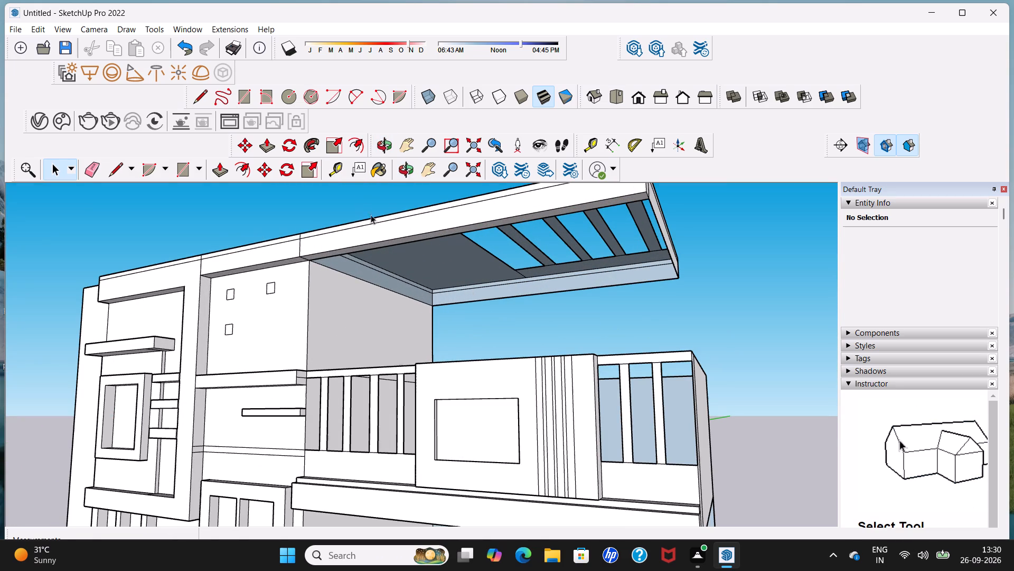
{"action": "left_click", "coordinate": [200, 95]}
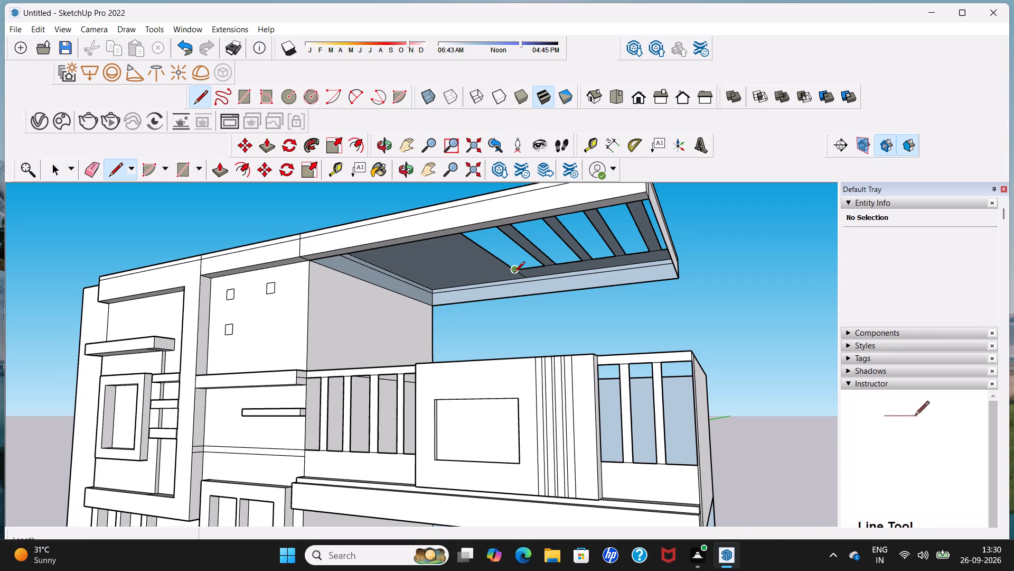
{"action": "scroll", "coordinate": [520, 280], "scroll_direction": "up", "scroll_amount": 4}
{"action": "left_click", "coordinate": [528, 276]}
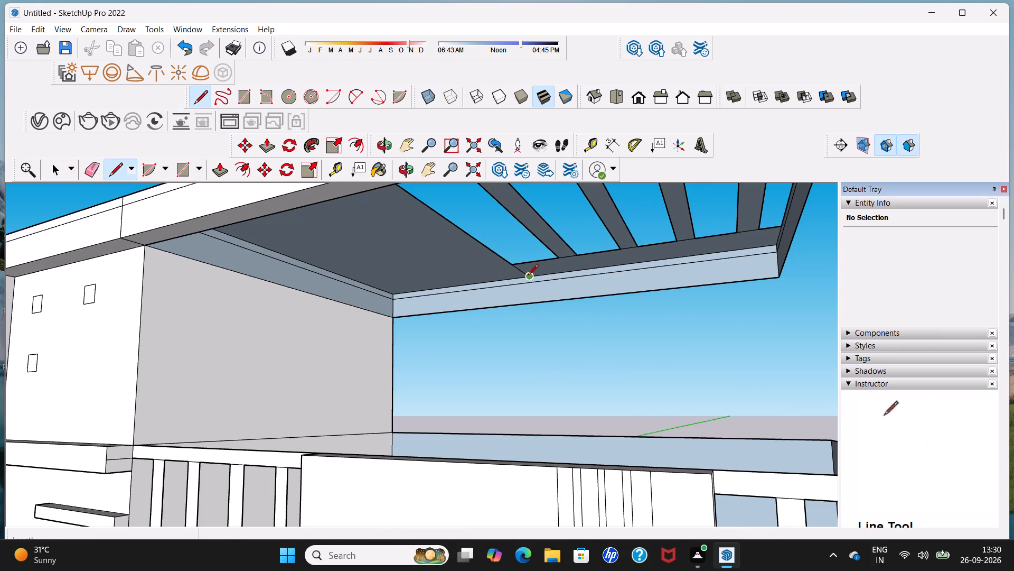
{"action": "left_click", "coordinate": [528, 286]}
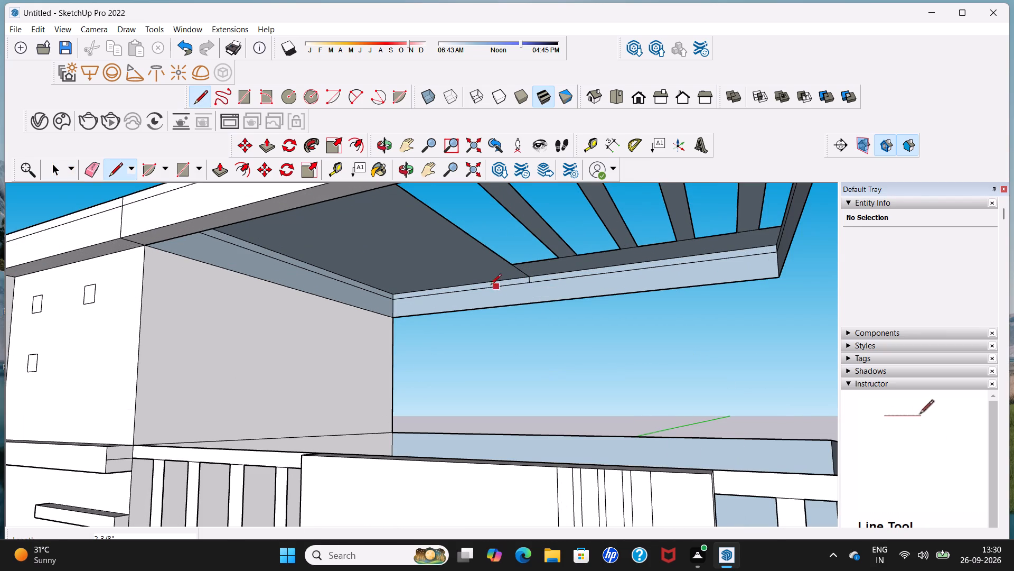
{"action": "left_click", "coordinate": [398, 300]}
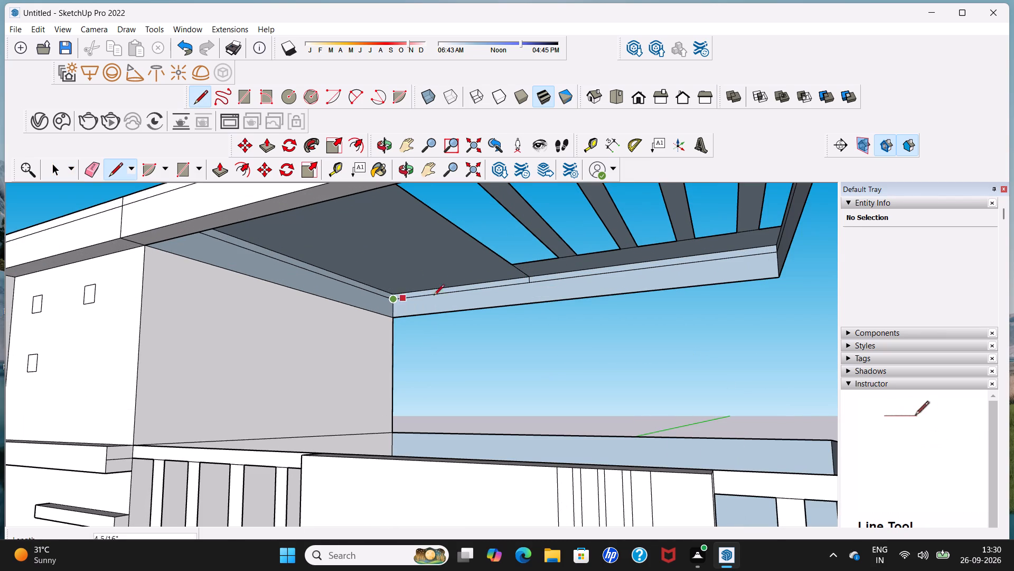
{"action": "middle_click_drag", "start_coordinate": [519, 292], "coordinate": [361, 293]}
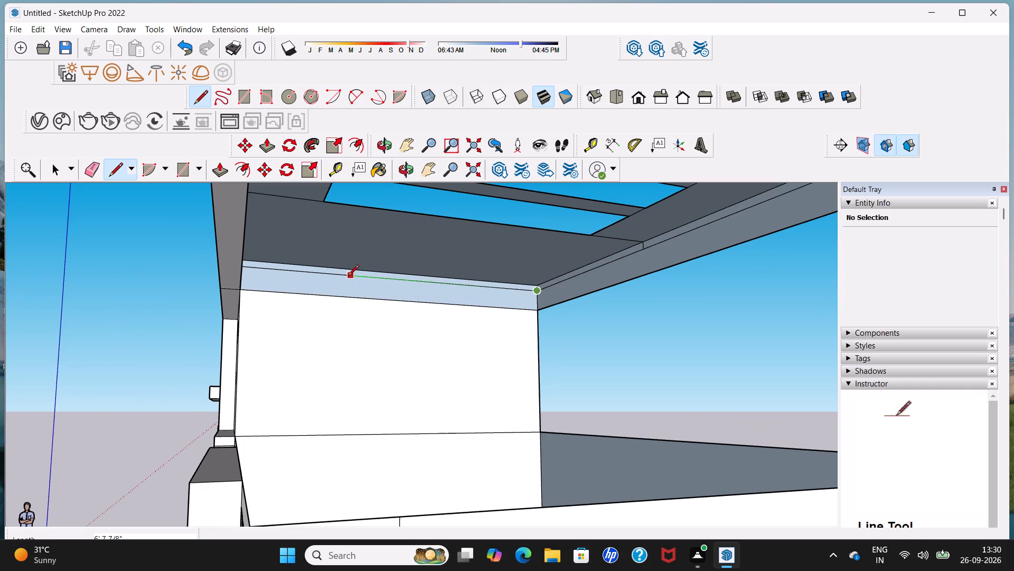
{"action": "middle_click_drag", "start_coordinate": [465, 275], "coordinate": [362, 276]}
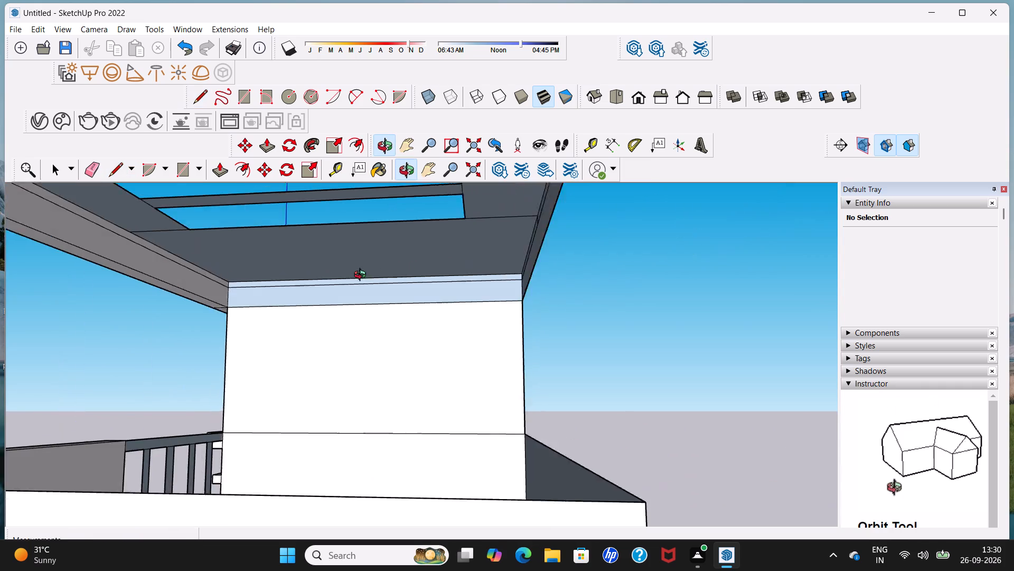
{"action": "middle_click_drag", "start_coordinate": [362, 276], "coordinate": [343, 284]}
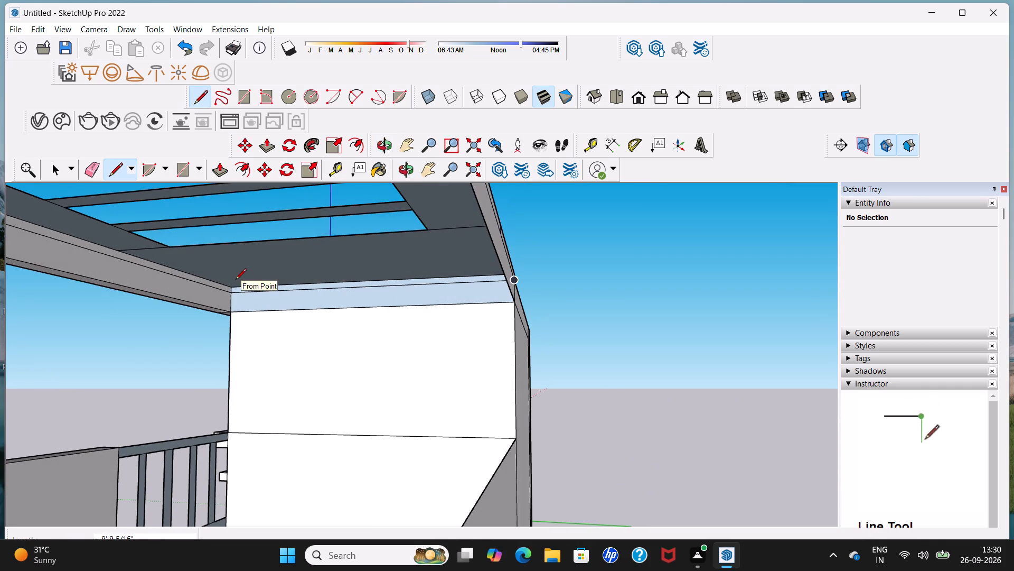
{"action": "key", "text": "space"}
Push/Pull the main roof's large top face up into a raised block about 1' 4" high at the front.
{"action": "middle_click_drag", "start_coordinate": [125, 262], "coordinate": [140, 298]}
{"action": "middle_click_drag", "start_coordinate": [130, 352], "coordinate": [163, 296]}
{"action": "scroll", "coordinate": [172, 291], "scroll_direction": "down", "scroll_amount": 20}
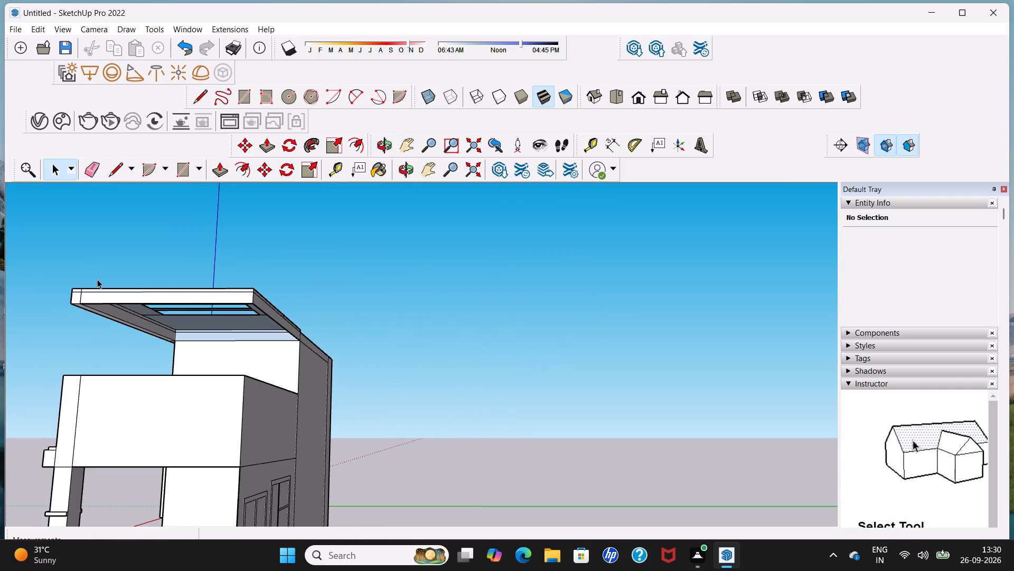
{"action": "middle_click_drag", "start_coordinate": [96, 279], "coordinate": [540, 369]}
{"action": "scroll", "coordinate": [540, 370], "scroll_direction": "down", "scroll_amount": 5}
{"action": "middle_click_drag", "start_coordinate": [532, 381], "coordinate": [483, 373]}
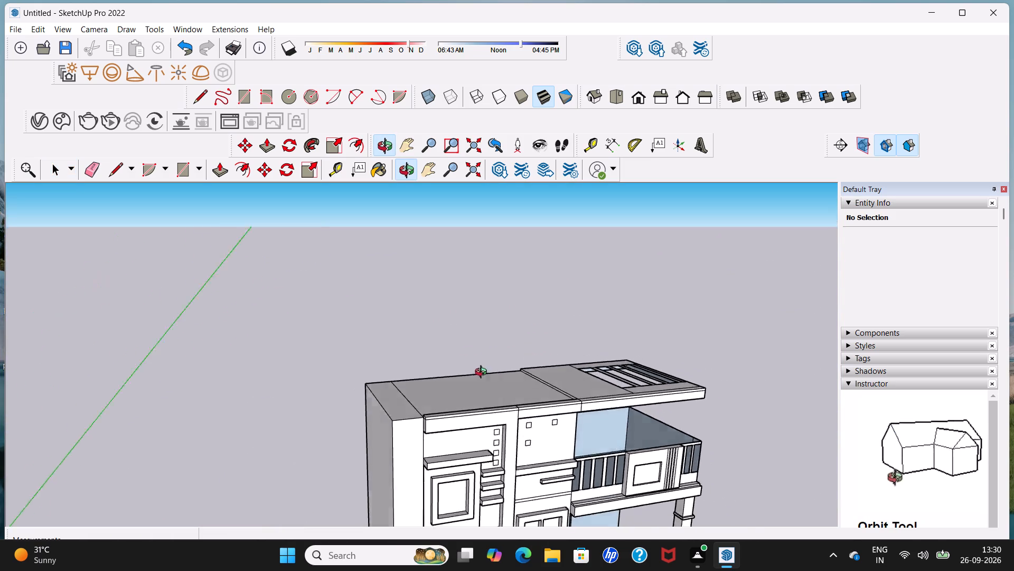
{"action": "middle_click_drag", "start_coordinate": [483, 373], "coordinate": [453, 369]}
{"action": "scroll", "coordinate": [478, 408], "scroll_direction": "up", "scroll_amount": 4}
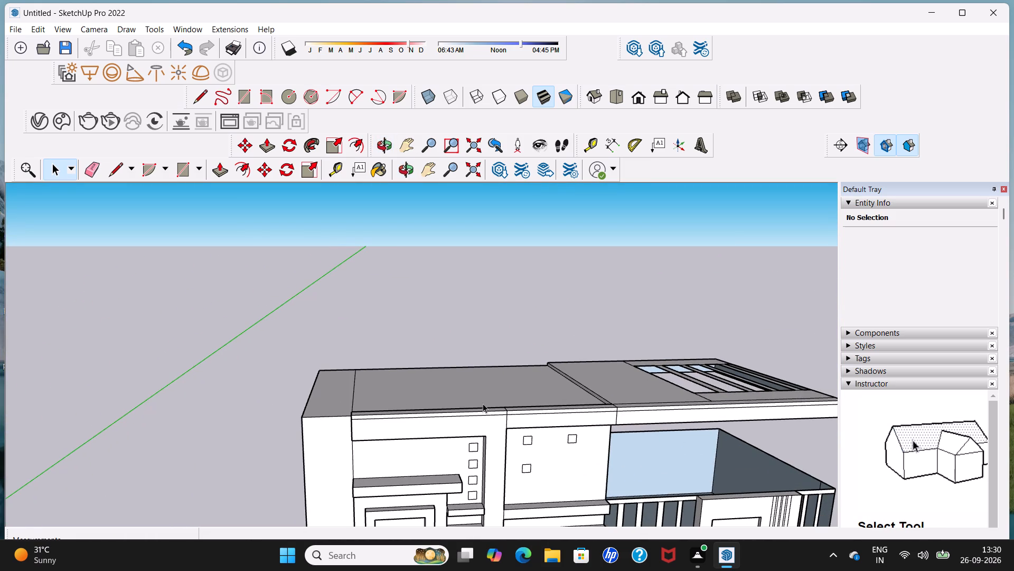
{"action": "left_click", "coordinate": [264, 150]}
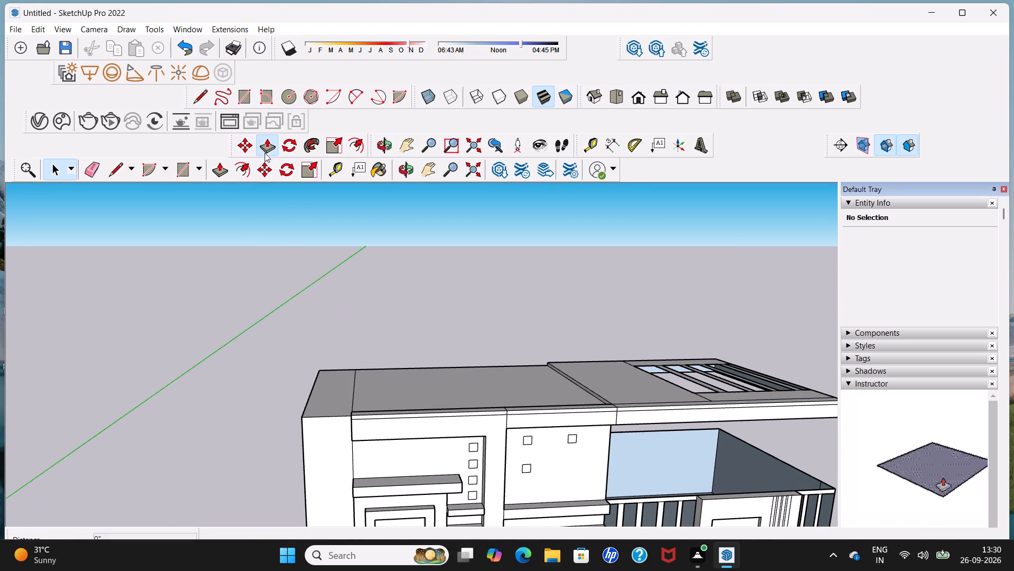
{"action": "middle_click_drag", "start_coordinate": [348, 272], "coordinate": [350, 346]}
{"action": "scroll", "coordinate": [414, 391], "scroll_direction": "up", "scroll_amount": 1}
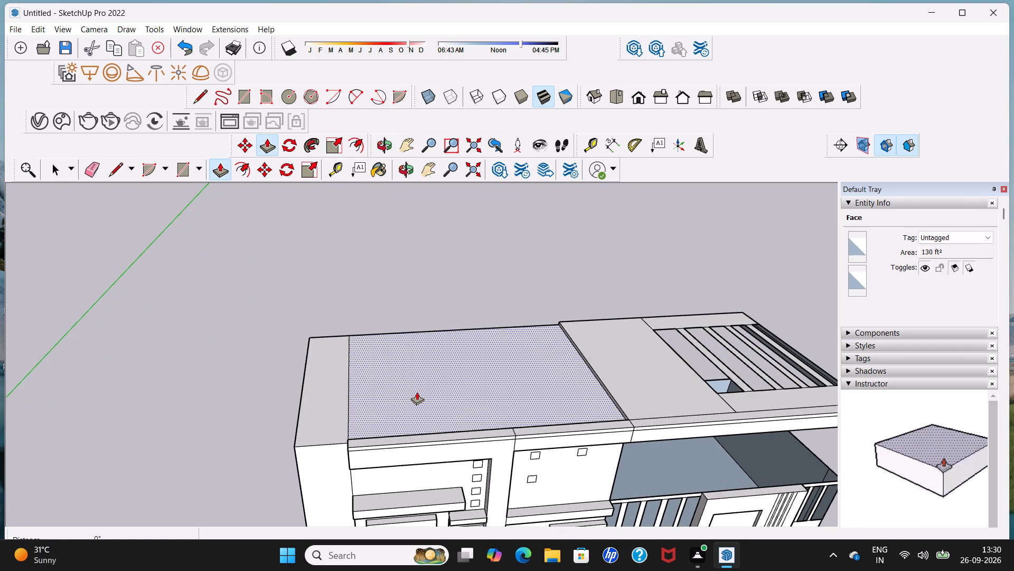
{"action": "left_click", "coordinate": [417, 392]}
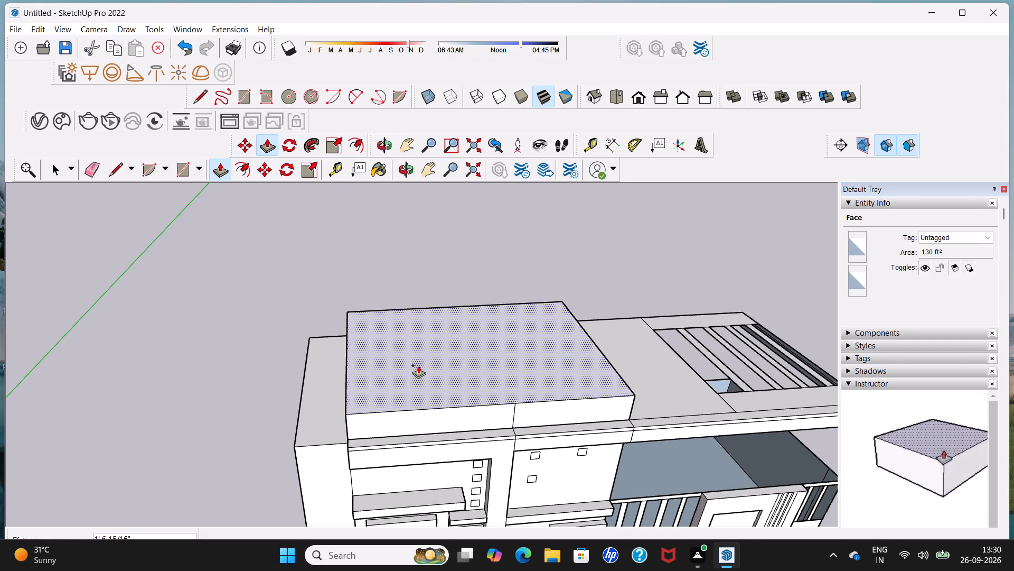
{"action": "middle_click_drag", "start_coordinate": [418, 365], "coordinate": [401, 273]}
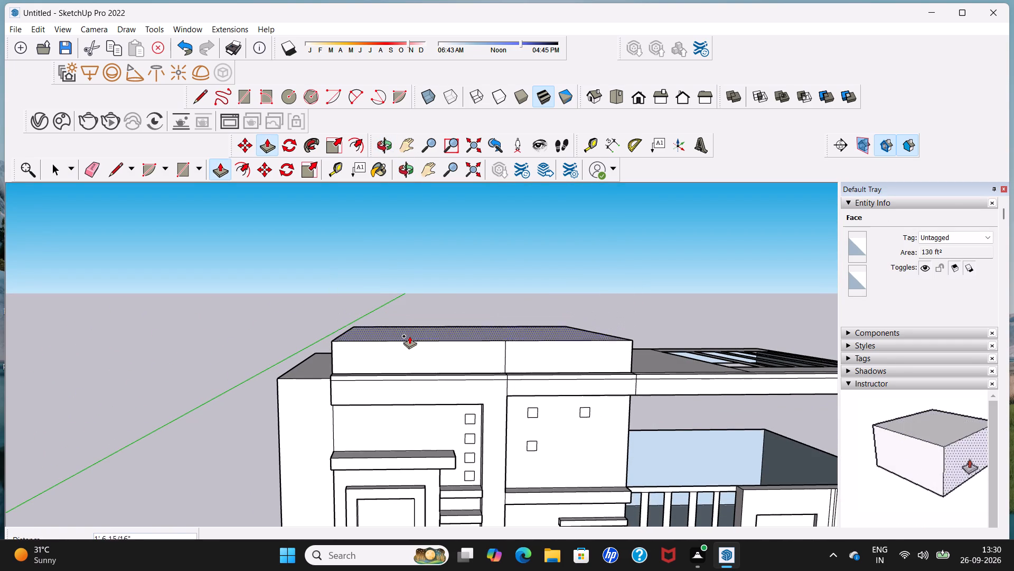
{"action": "left_click", "coordinate": [409, 336]}
{"action": "key", "text": "space"}
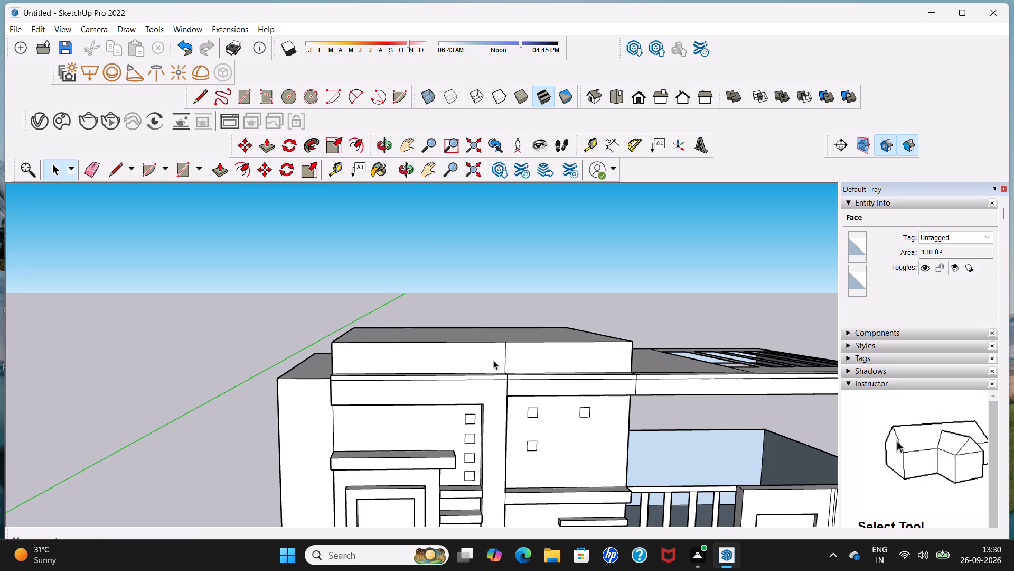
Delete the vertical edge dividing the front face of the raised roof block.
{"action": "left_click", "coordinate": [505, 356]}
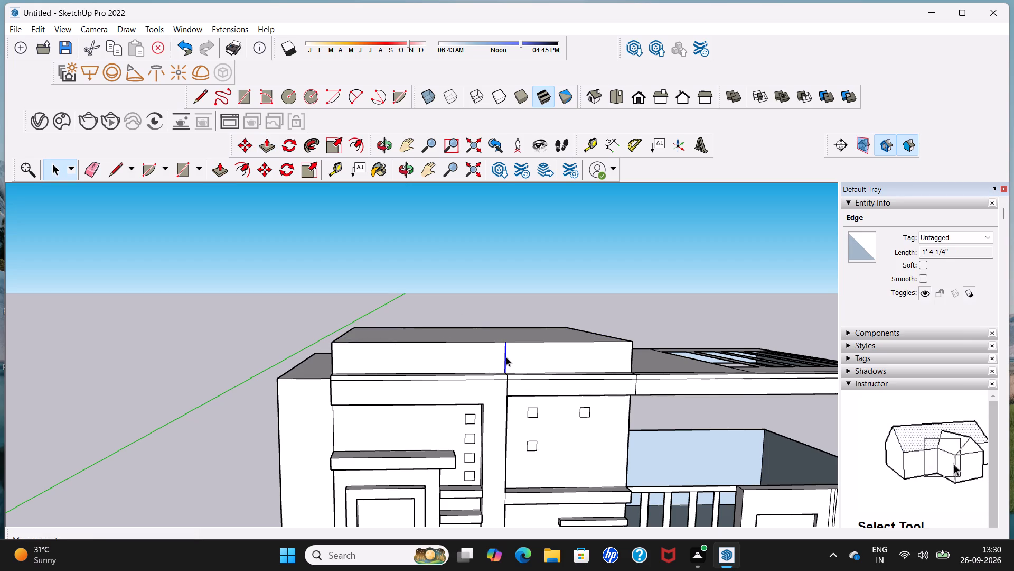
{"action": "key", "text": "Delete"}
Push/Pull the raised block's top face up about 5 11/16" as a separate thin layer.
{"action": "middle_click_drag", "start_coordinate": [506, 357], "coordinate": [495, 402]}
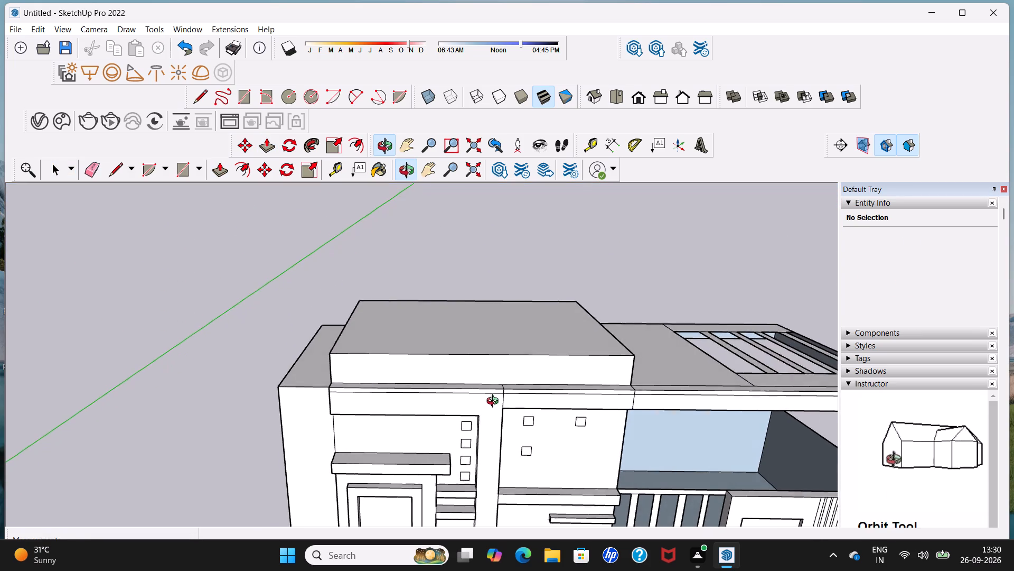
{"action": "middle_click_drag", "start_coordinate": [495, 402], "coordinate": [495, 390]}
{"action": "scroll", "coordinate": [497, 367], "scroll_direction": "down", "scroll_amount": 5}
{"action": "middle_click_drag", "start_coordinate": [497, 369], "coordinate": [460, 301]}
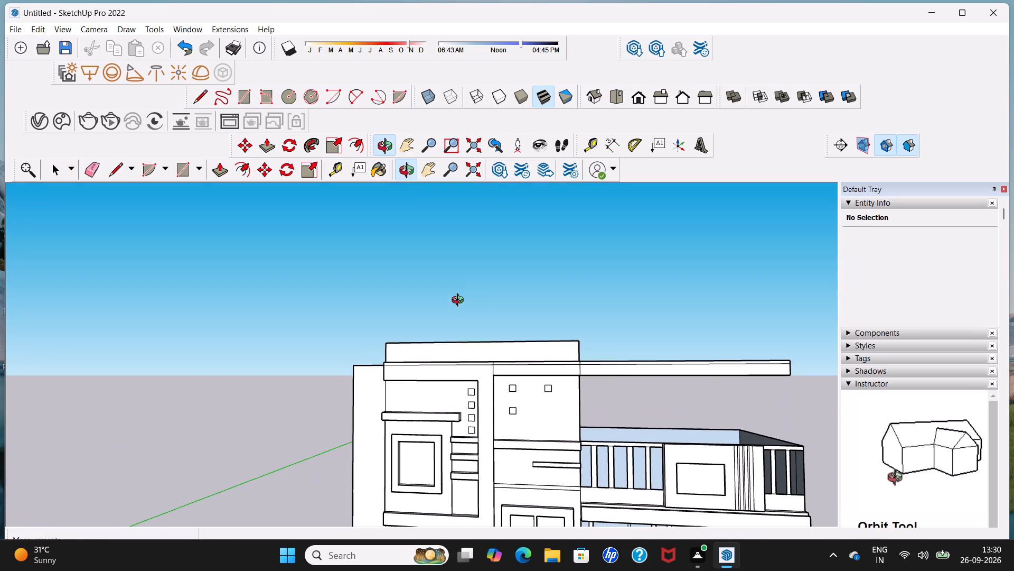
{"action": "middle_click_drag", "start_coordinate": [460, 301], "coordinate": [460, 301]}
{"action": "scroll", "coordinate": [460, 300], "scroll_direction": "down", "scroll_amount": 3}
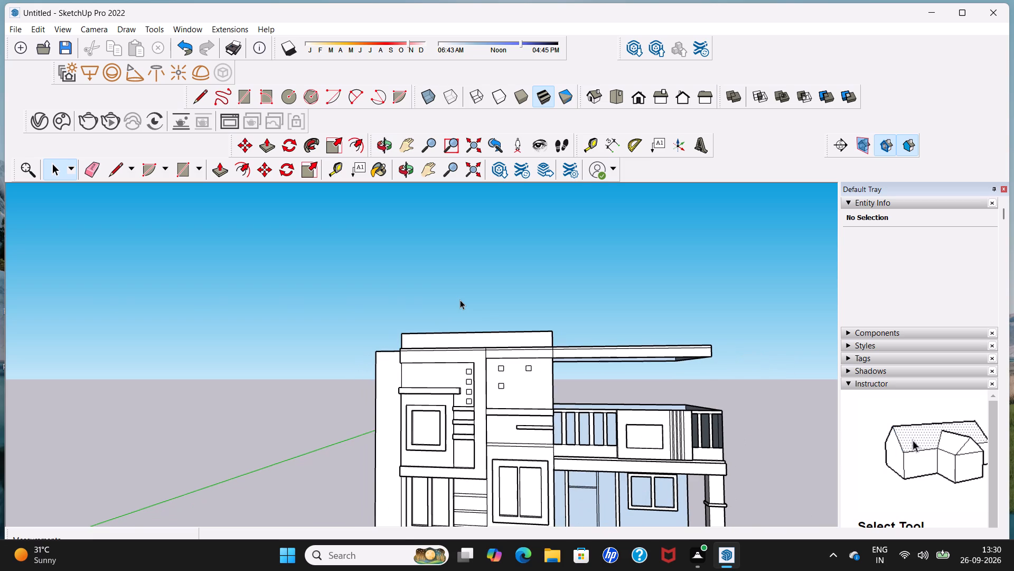
{"action": "middle_click_drag", "start_coordinate": [461, 302], "coordinate": [463, 307]}
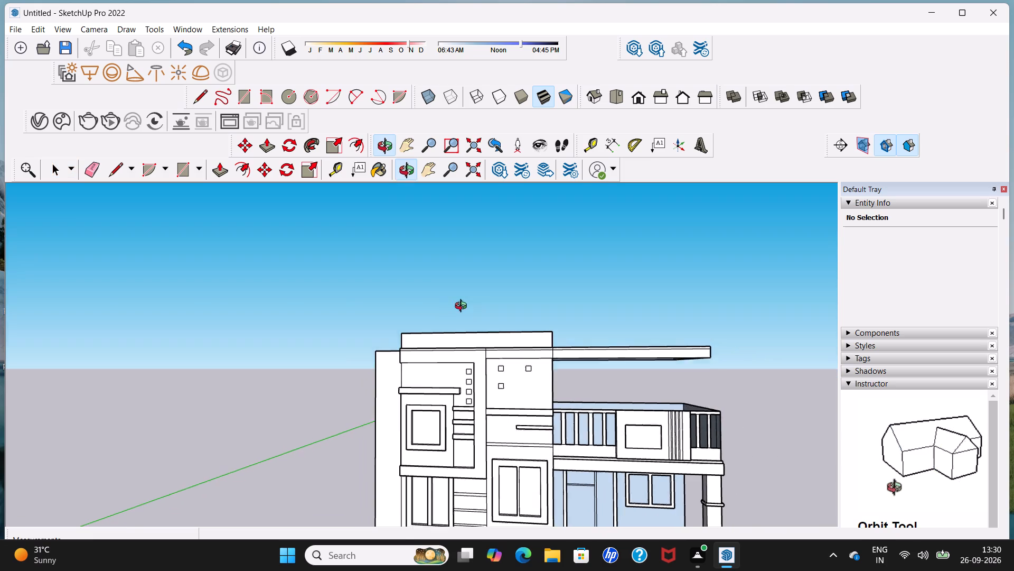
{"action": "middle_click_drag", "start_coordinate": [463, 307], "coordinate": [483, 413]}
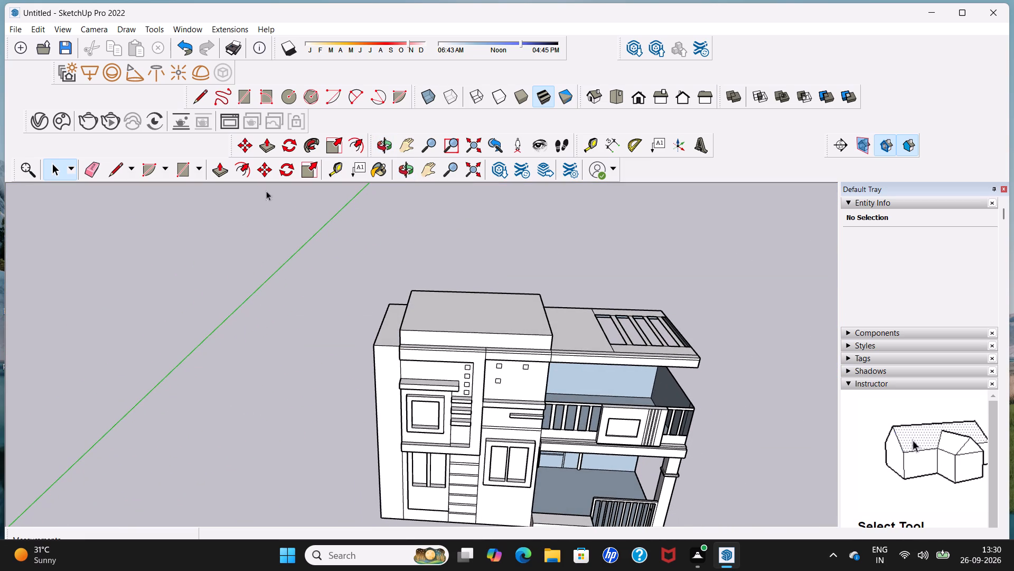
{"action": "left_click", "coordinate": [217, 172]}
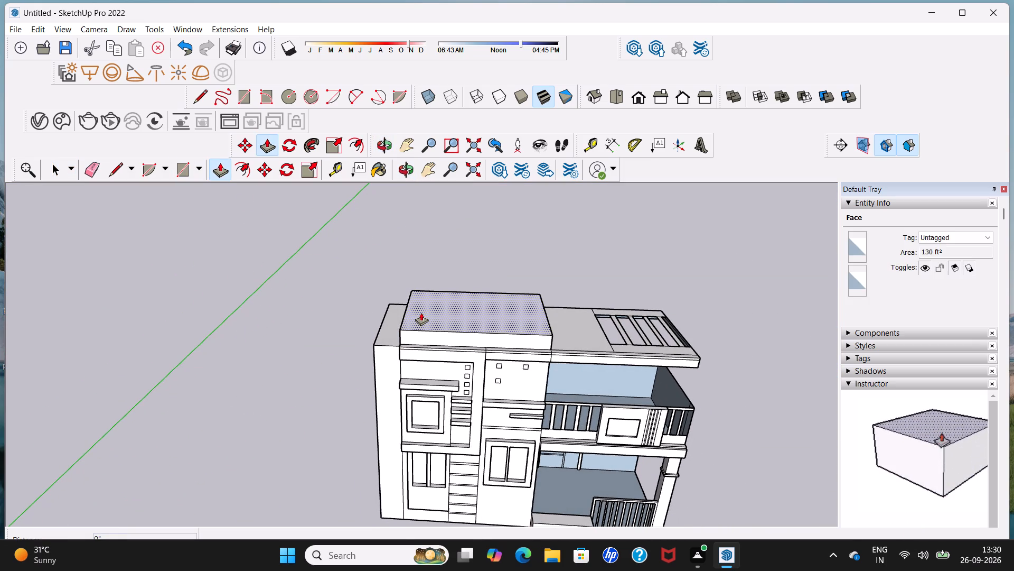
{"action": "left_click", "coordinate": [421, 312]}
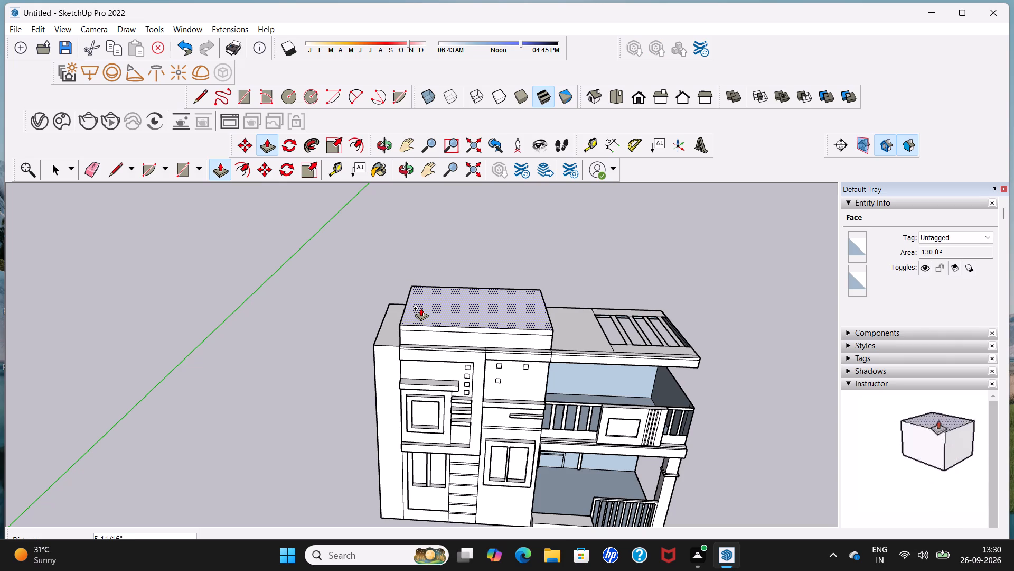
{"action": "left_click", "coordinate": [421, 308]}
Pull the thin top layer's outer side face, away from the balcony, outward to form a small overhang.
{"action": "middle_click_drag", "start_coordinate": [402, 325], "coordinate": [552, 352]}
{"action": "scroll", "coordinate": [455, 330], "scroll_direction": "up", "scroll_amount": 4}
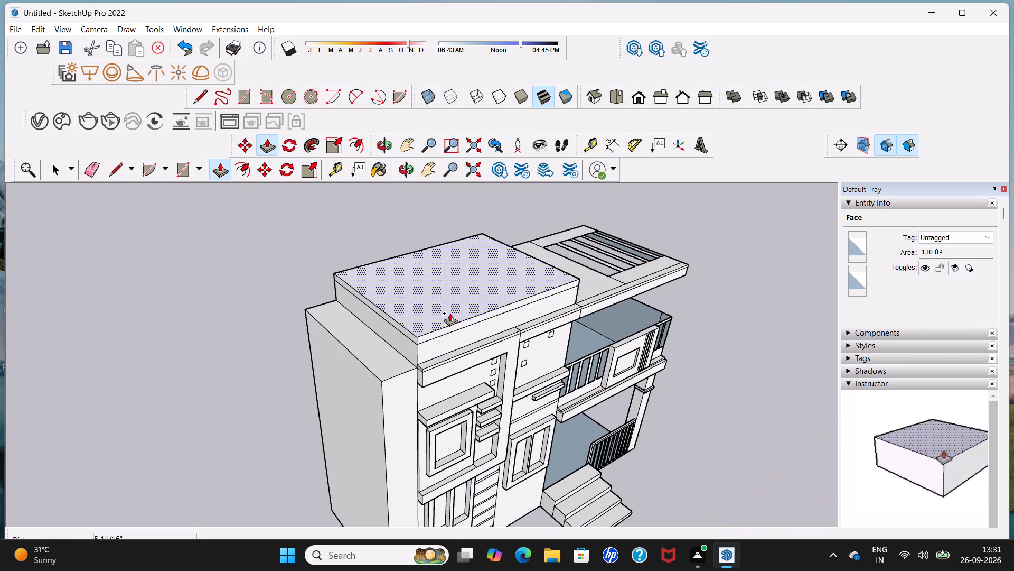
{"action": "left_click", "coordinate": [402, 329]}
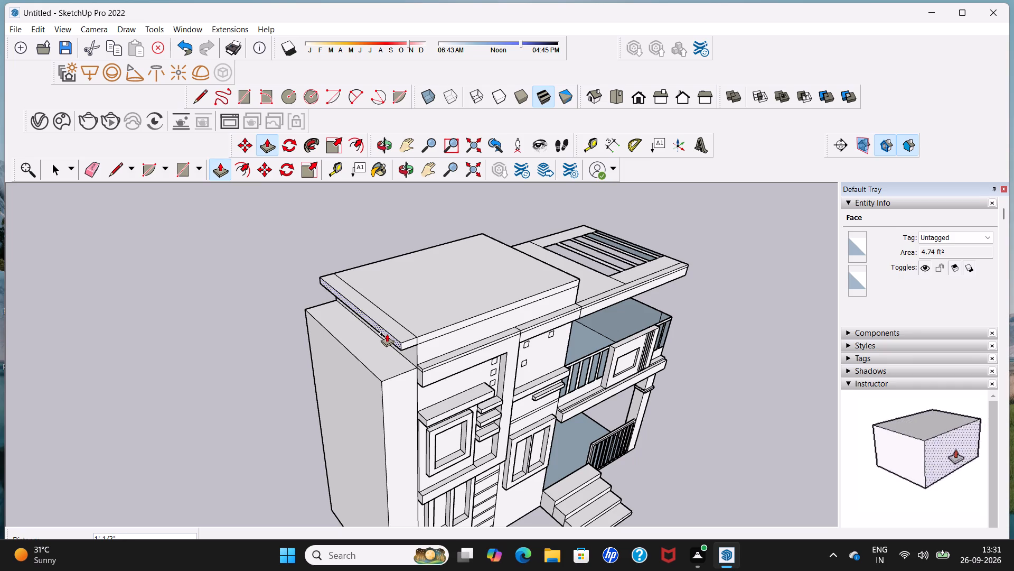
{"action": "left_click", "coordinate": [392, 330]}
Delete the seam edges between the overhang and the thin layer on the top and front faces.
{"action": "middle_click_drag", "start_coordinate": [393, 330], "coordinate": [331, 327]}
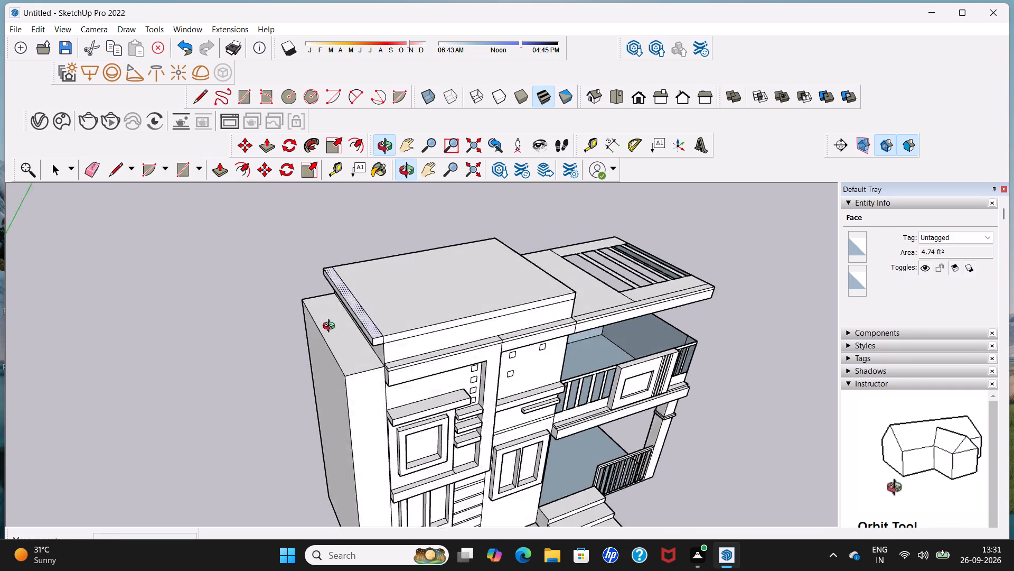
{"action": "middle_click_drag", "start_coordinate": [331, 327], "coordinate": [276, 316]}
{"action": "key", "text": "space"}
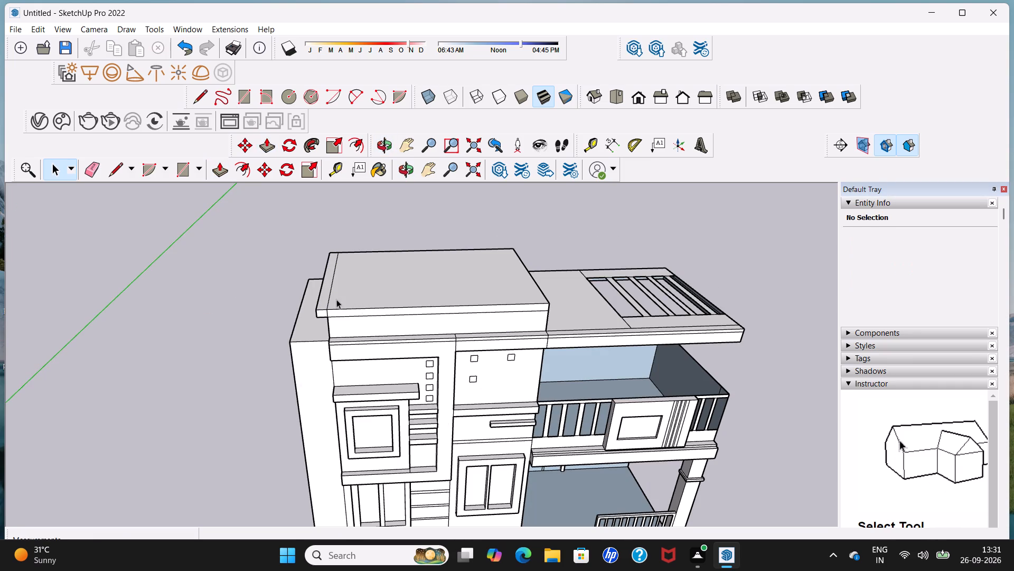
{"action": "left_click", "coordinate": [328, 302]}
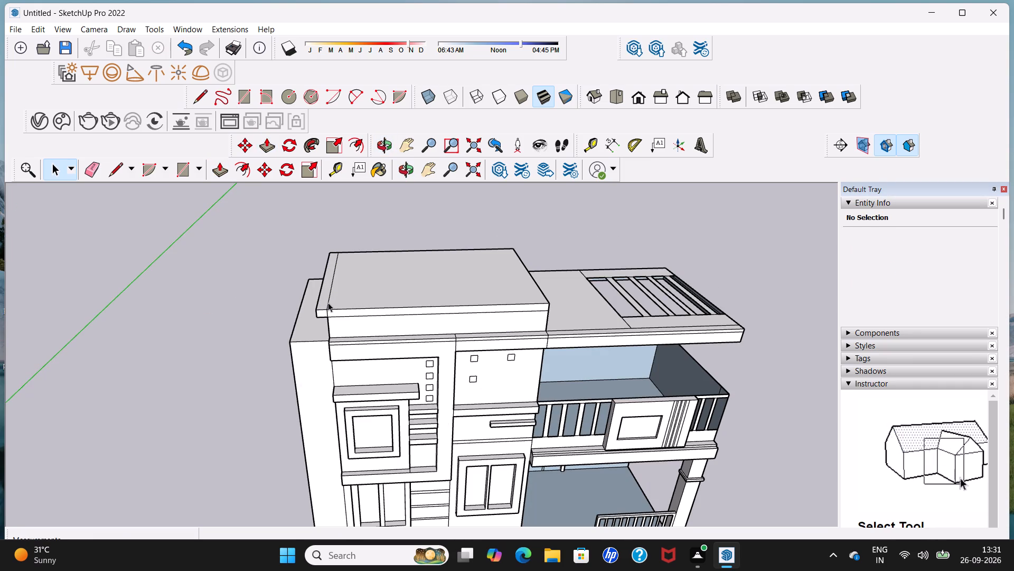
{"action": "key", "text": "Delete"}
{"action": "scroll", "coordinate": [330, 321], "scroll_direction": "up", "scroll_amount": 5}
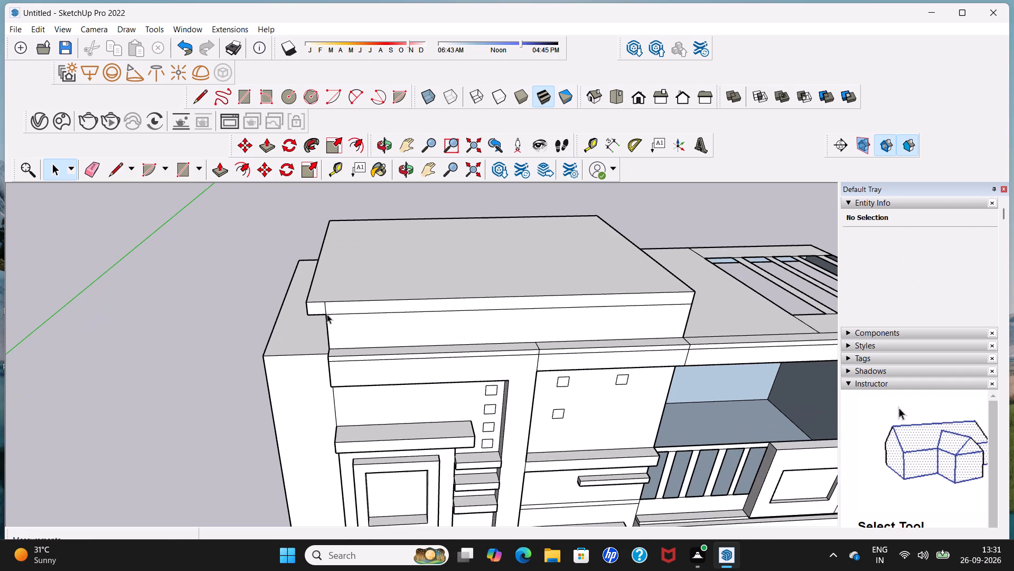
{"action": "left_click", "coordinate": [326, 309]}
{"action": "key", "text": "Delete"}
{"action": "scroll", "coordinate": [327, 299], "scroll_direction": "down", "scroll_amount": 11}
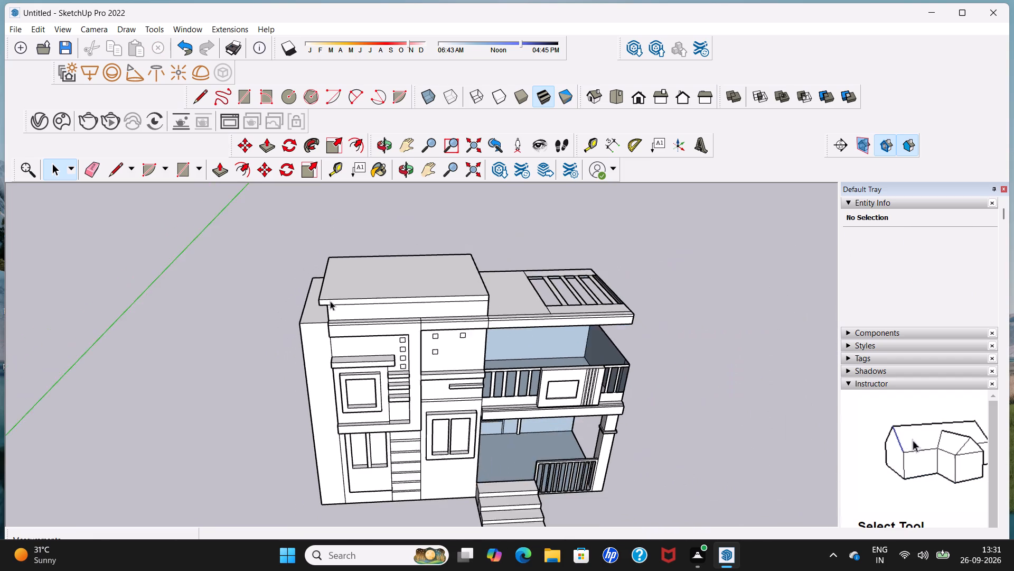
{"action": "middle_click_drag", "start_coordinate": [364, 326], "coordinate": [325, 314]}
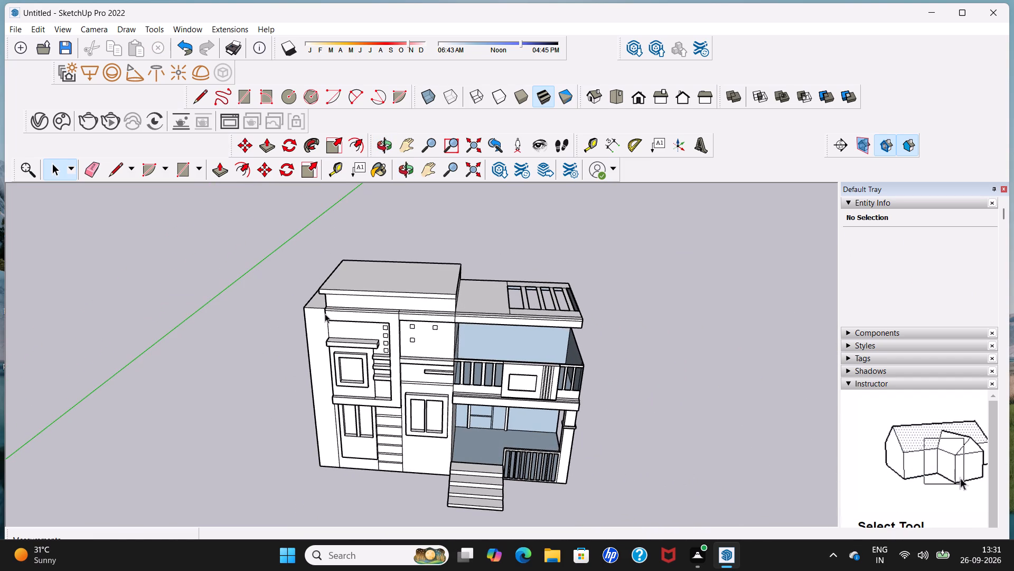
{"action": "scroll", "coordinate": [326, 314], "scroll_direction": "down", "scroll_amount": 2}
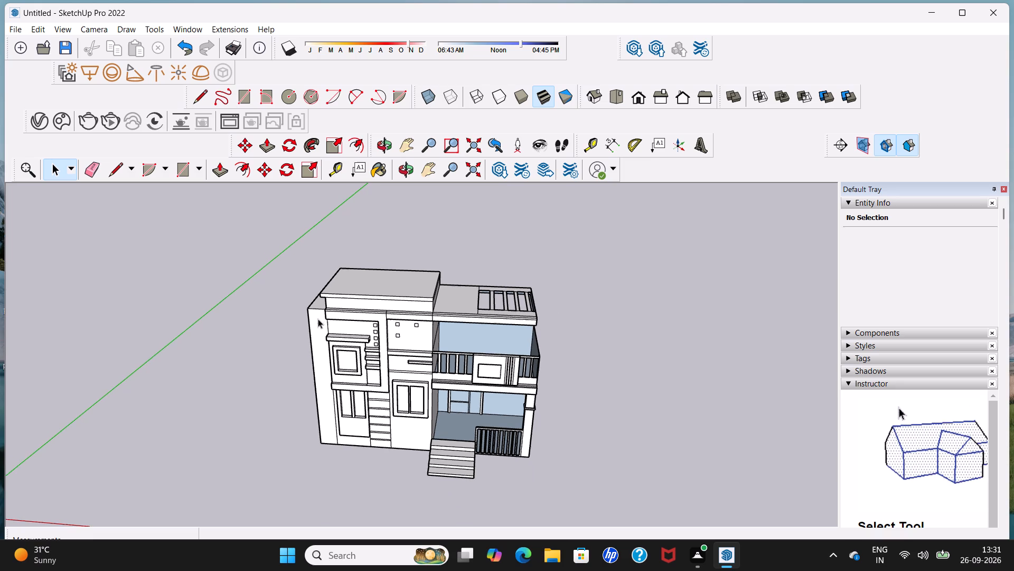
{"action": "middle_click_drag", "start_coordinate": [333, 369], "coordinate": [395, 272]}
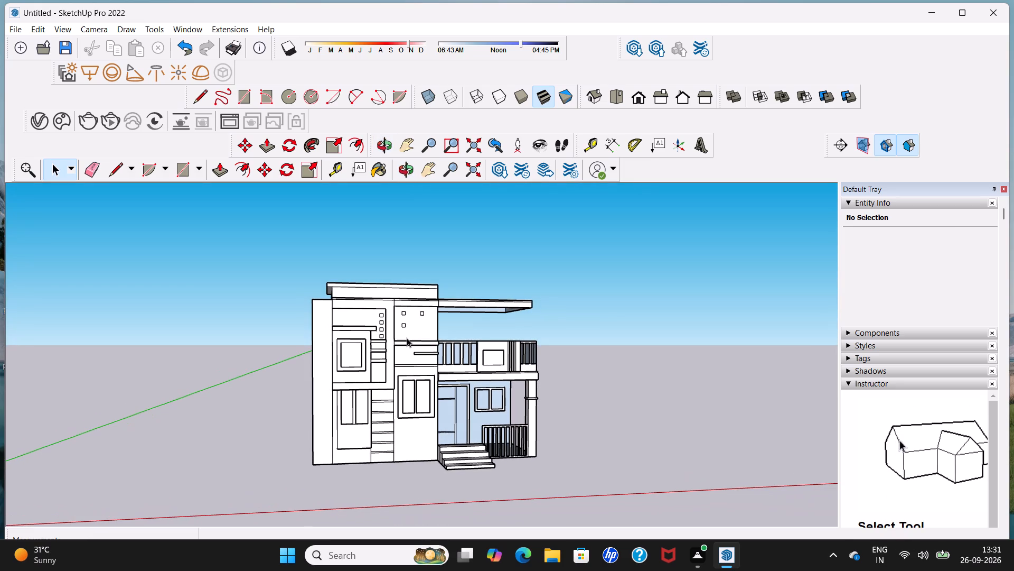
Examine the whole house from the front and from both sides to review the raised roof and the facade.
{"action": "scroll", "coordinate": [407, 338], "scroll_direction": "up", "scroll_amount": 3}
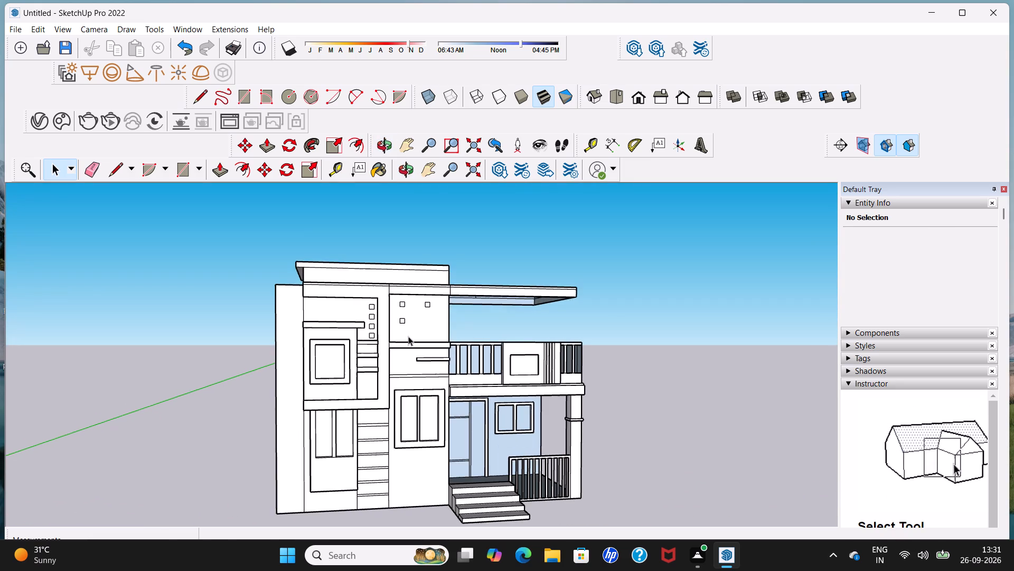
{"action": "scroll", "coordinate": [408, 336], "scroll_direction": "up", "scroll_amount": 1}
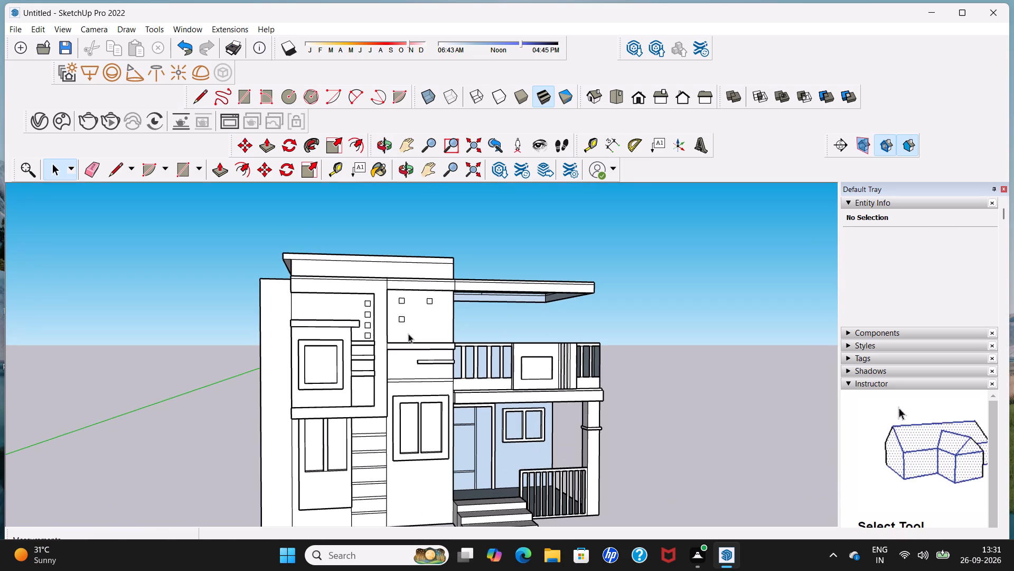
{"action": "scroll", "coordinate": [408, 335], "scroll_direction": "down", "scroll_amount": 6}
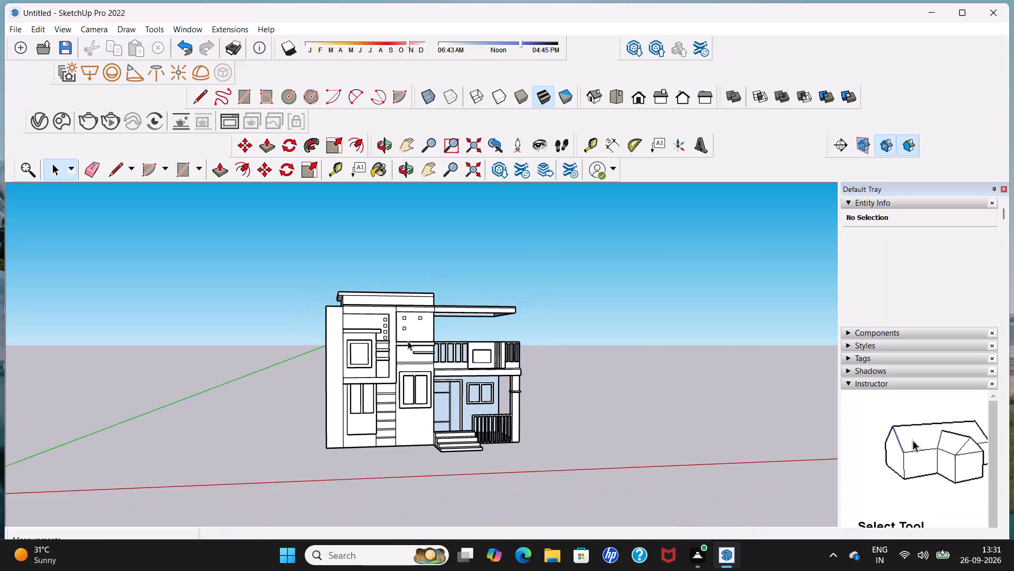
{"action": "scroll", "coordinate": [408, 339], "scroll_direction": "down", "scroll_amount": 2}
{"action": "middle_click_drag", "start_coordinate": [406, 377], "coordinate": [396, 368]}
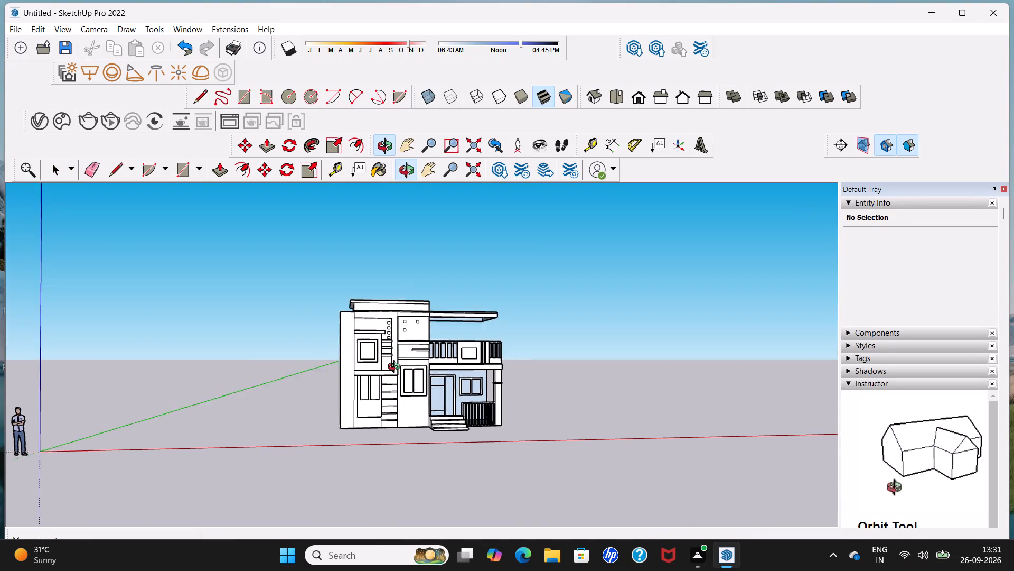
{"action": "middle_click_drag", "start_coordinate": [396, 368], "coordinate": [353, 338]}
{"action": "middle_click_drag", "start_coordinate": [374, 346], "coordinate": [384, 407]}
{"action": "scroll", "coordinate": [384, 396], "scroll_direction": "up", "scroll_amount": 4}
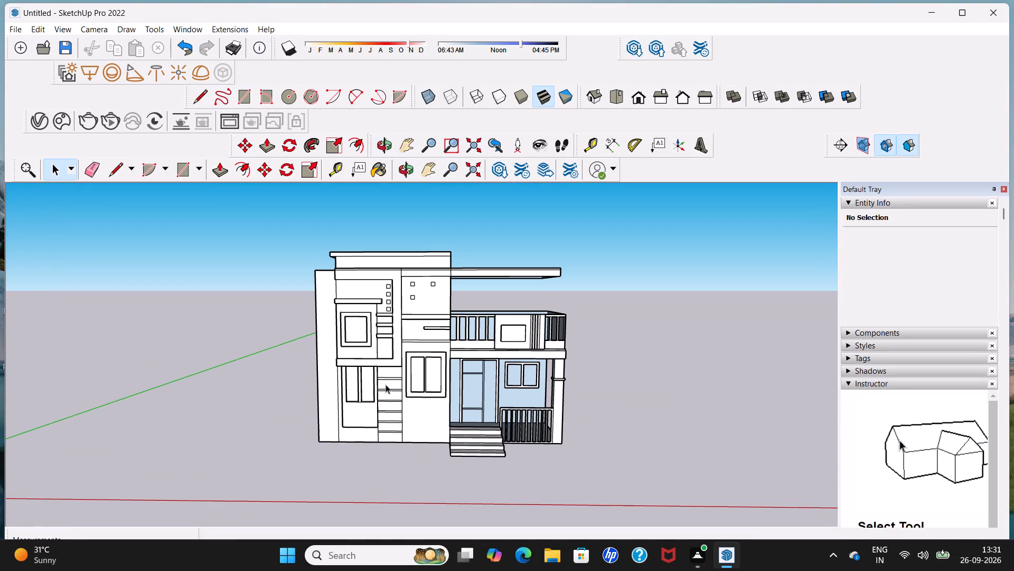
{"action": "middle_click_drag", "start_coordinate": [387, 378], "coordinate": [345, 370]}
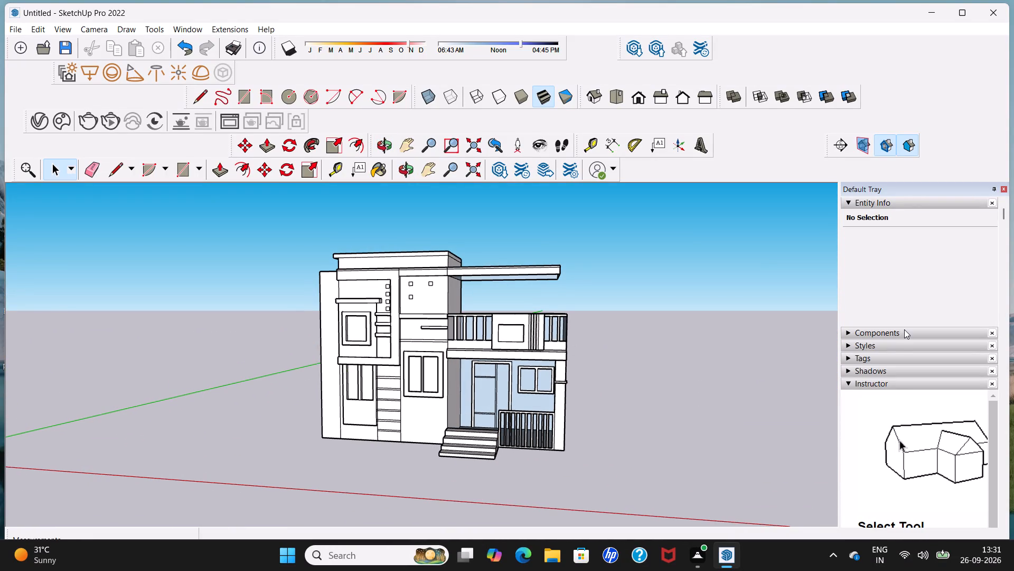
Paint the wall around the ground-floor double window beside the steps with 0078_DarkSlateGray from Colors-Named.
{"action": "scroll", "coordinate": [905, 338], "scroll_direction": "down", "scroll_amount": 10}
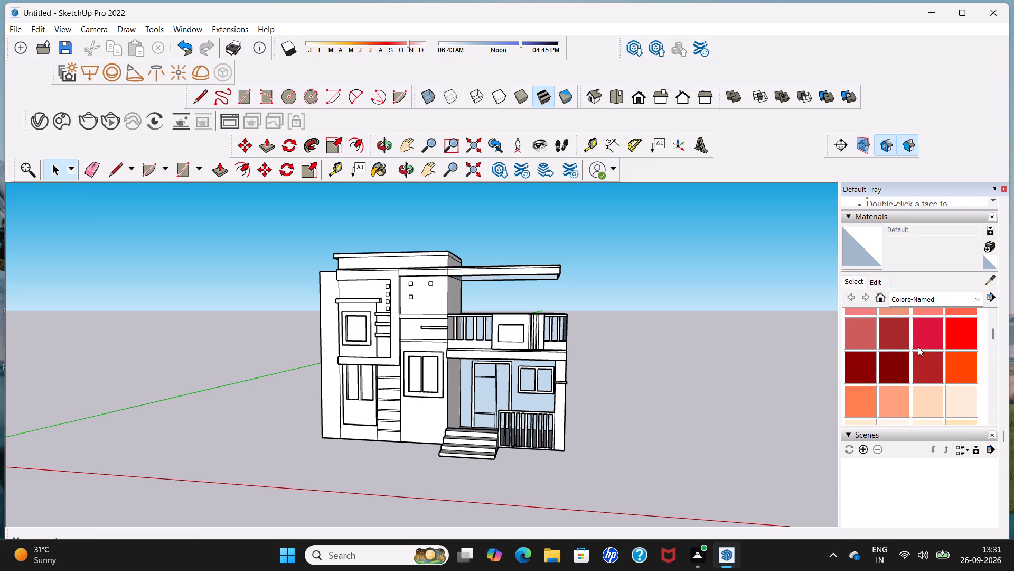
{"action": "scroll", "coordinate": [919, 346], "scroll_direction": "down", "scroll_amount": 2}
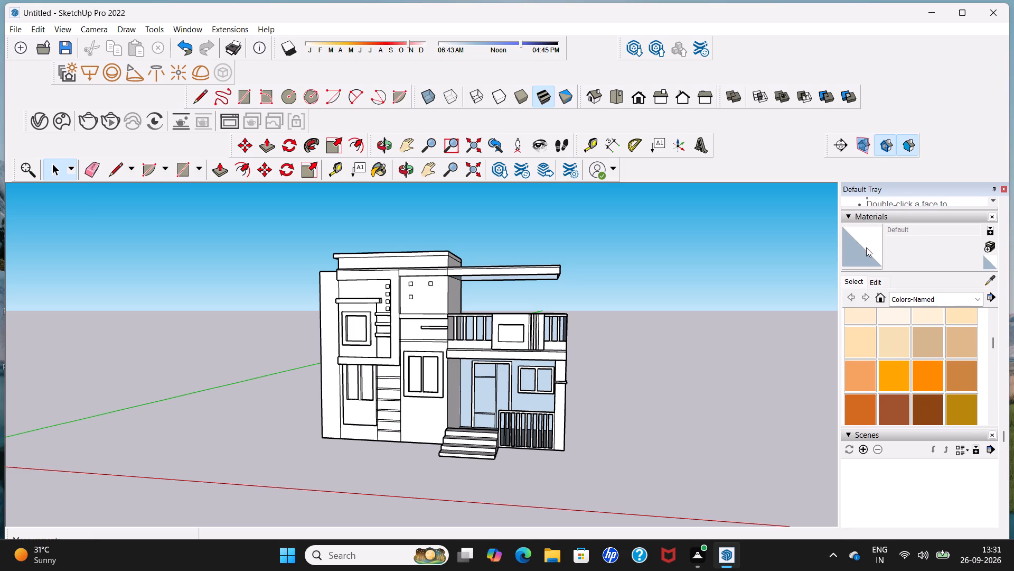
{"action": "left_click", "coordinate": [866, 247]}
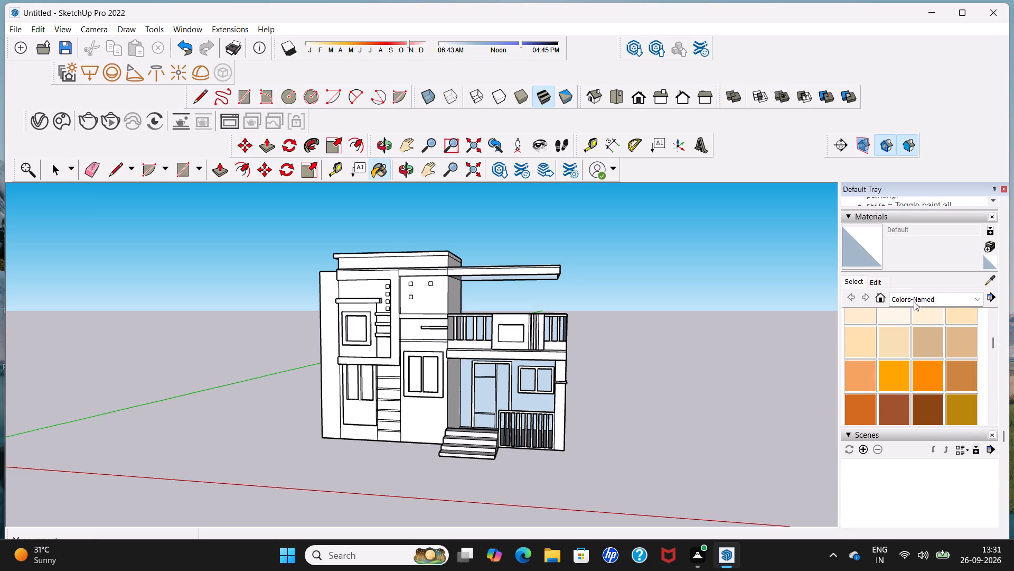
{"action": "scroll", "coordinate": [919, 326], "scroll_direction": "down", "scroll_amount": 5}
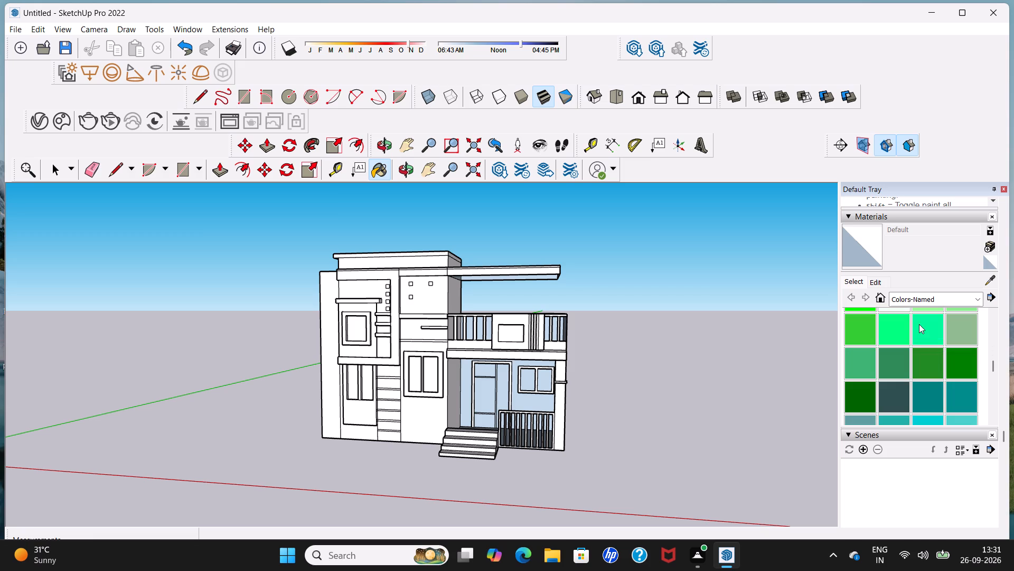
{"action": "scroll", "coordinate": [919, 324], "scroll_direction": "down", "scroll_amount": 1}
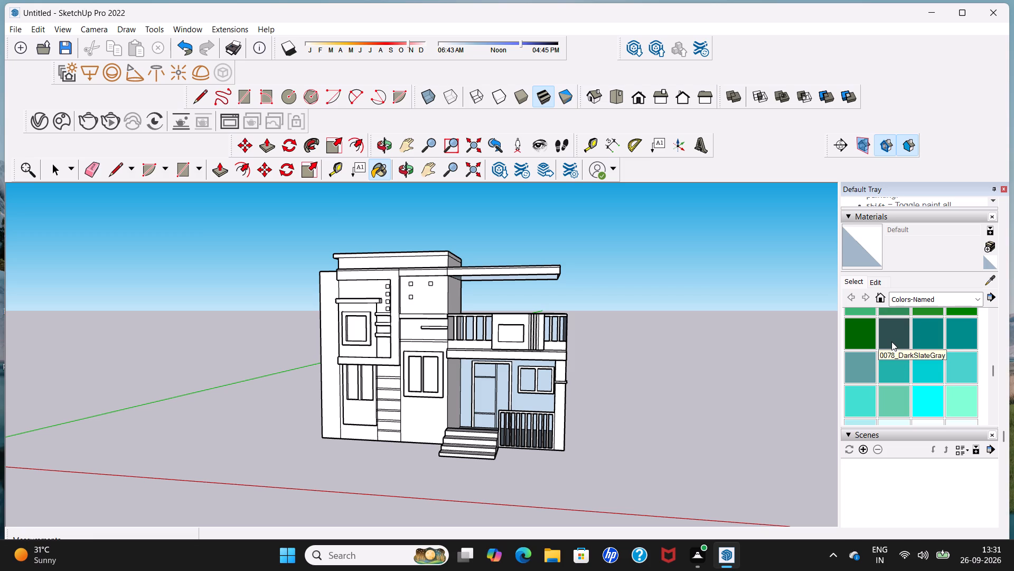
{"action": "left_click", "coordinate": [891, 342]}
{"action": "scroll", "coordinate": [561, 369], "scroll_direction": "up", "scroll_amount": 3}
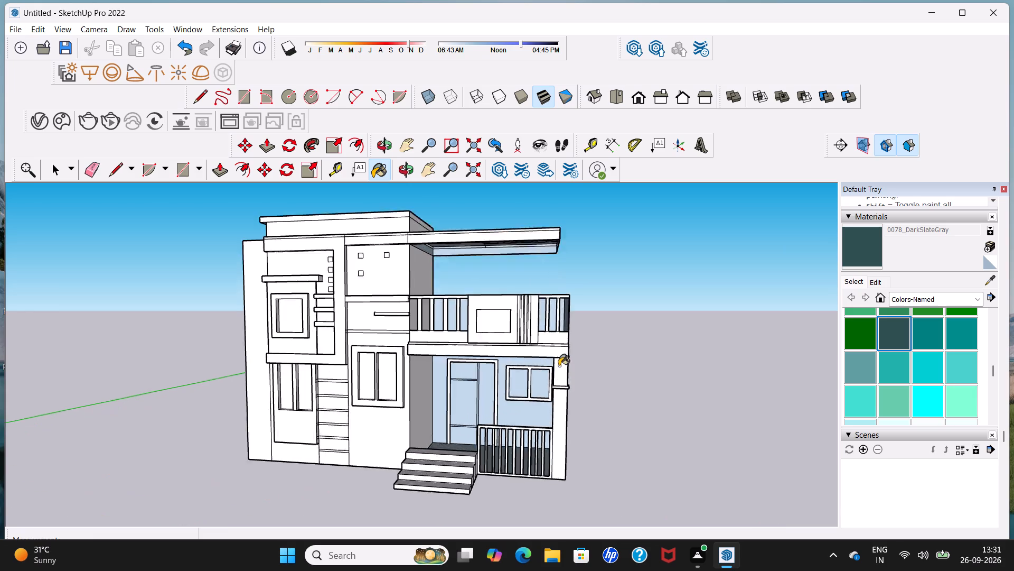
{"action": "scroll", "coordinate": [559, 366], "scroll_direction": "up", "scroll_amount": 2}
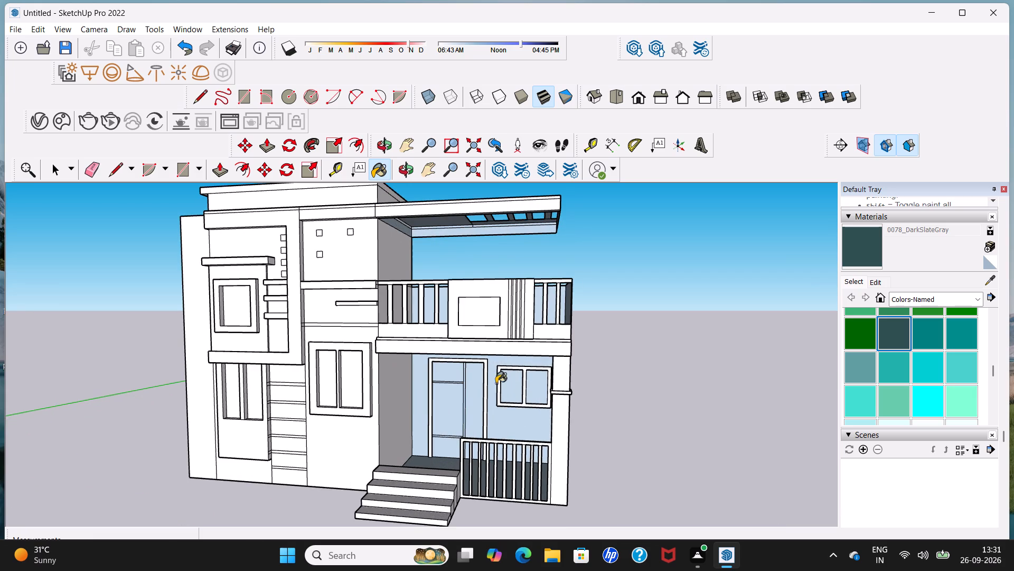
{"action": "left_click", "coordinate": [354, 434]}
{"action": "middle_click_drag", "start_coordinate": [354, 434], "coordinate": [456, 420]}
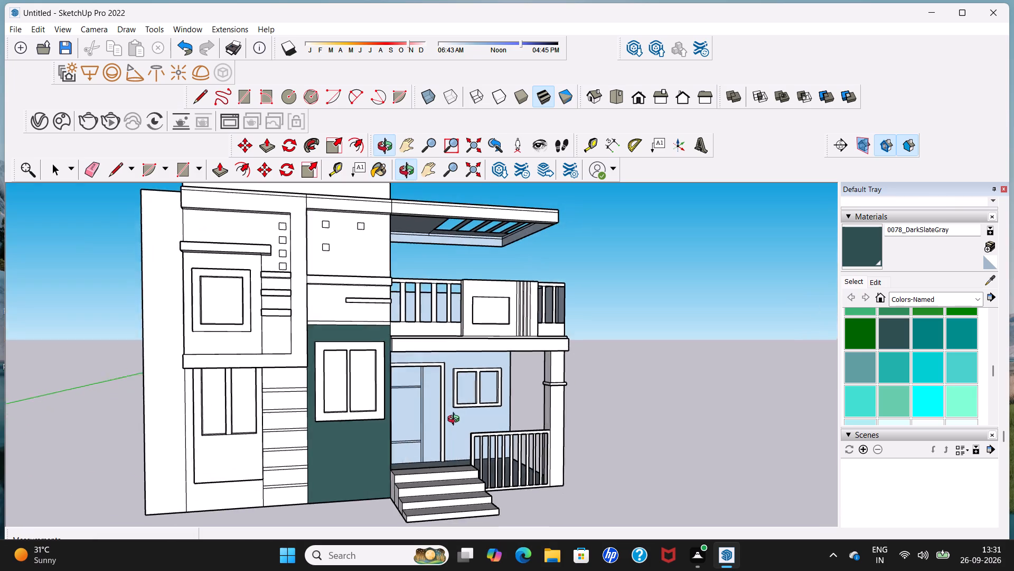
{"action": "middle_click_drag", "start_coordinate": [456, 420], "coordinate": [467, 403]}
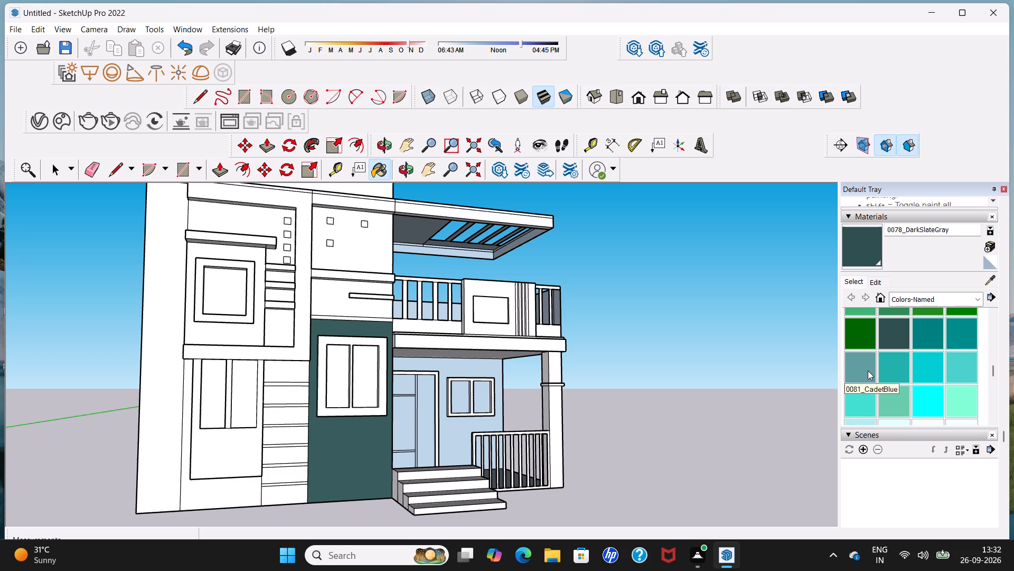
Paint the ground-floor window wall beside the steps, the wall section above it and the far outer wall strip with 0111_SlateGray.
{"action": "scroll", "coordinate": [907, 371], "scroll_direction": "down", "scroll_amount": 2}
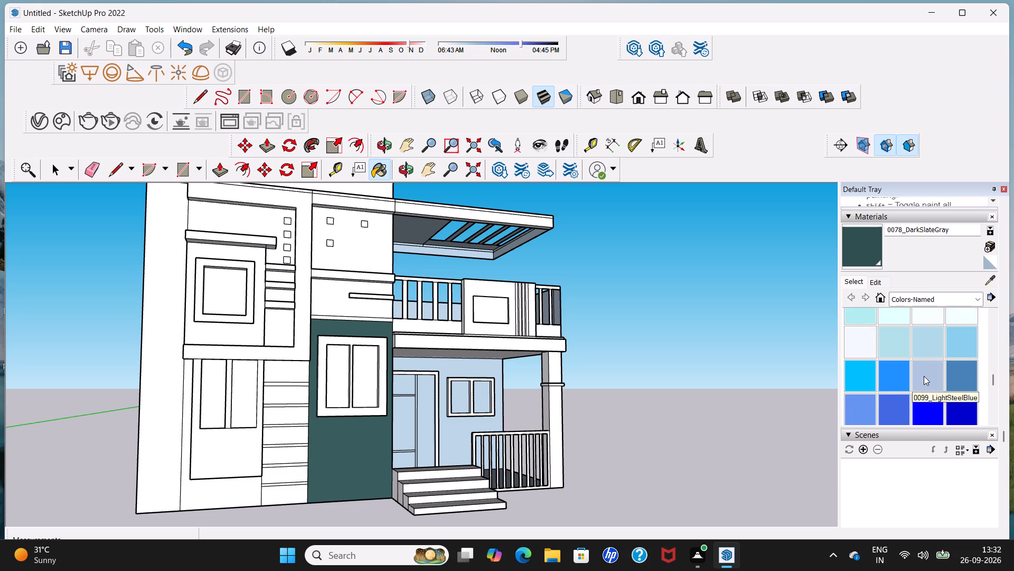
{"action": "scroll", "coordinate": [924, 376], "scroll_direction": "down", "scroll_amount": 2}
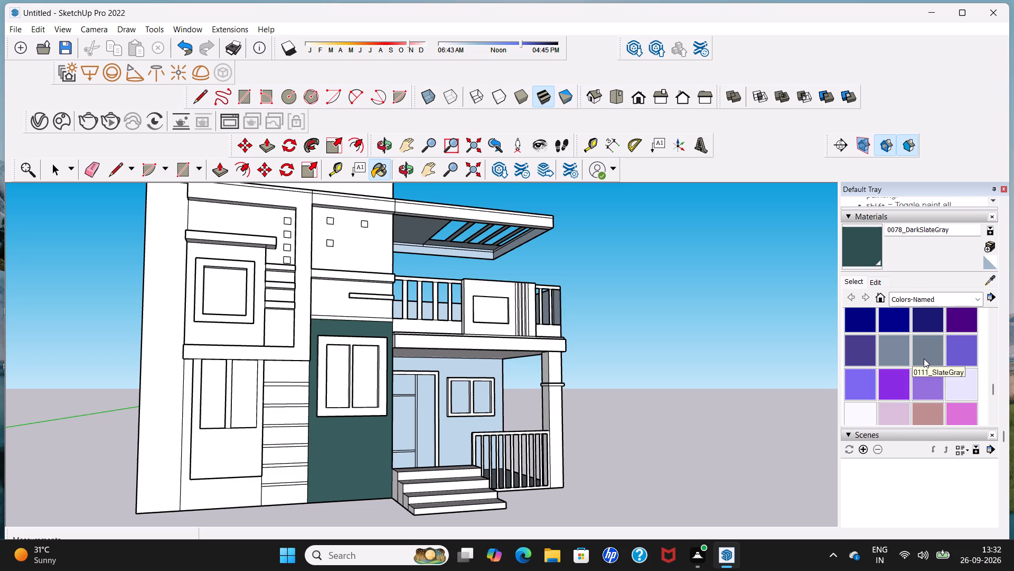
{"action": "left_click", "coordinate": [924, 358]}
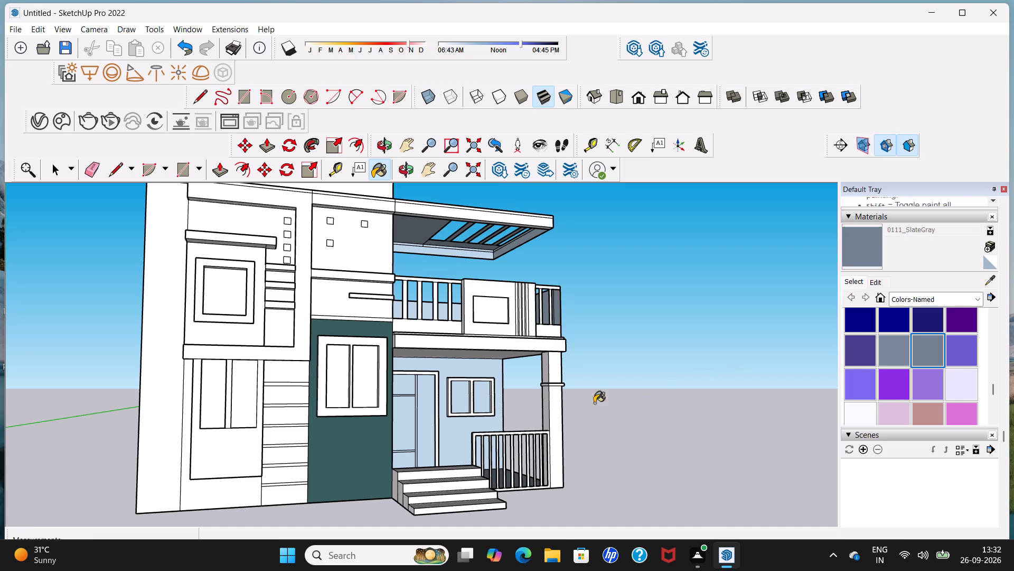
{"action": "scroll", "coordinate": [385, 431], "scroll_direction": "up", "scroll_amount": 3}
{"action": "left_click", "coordinate": [367, 432]}
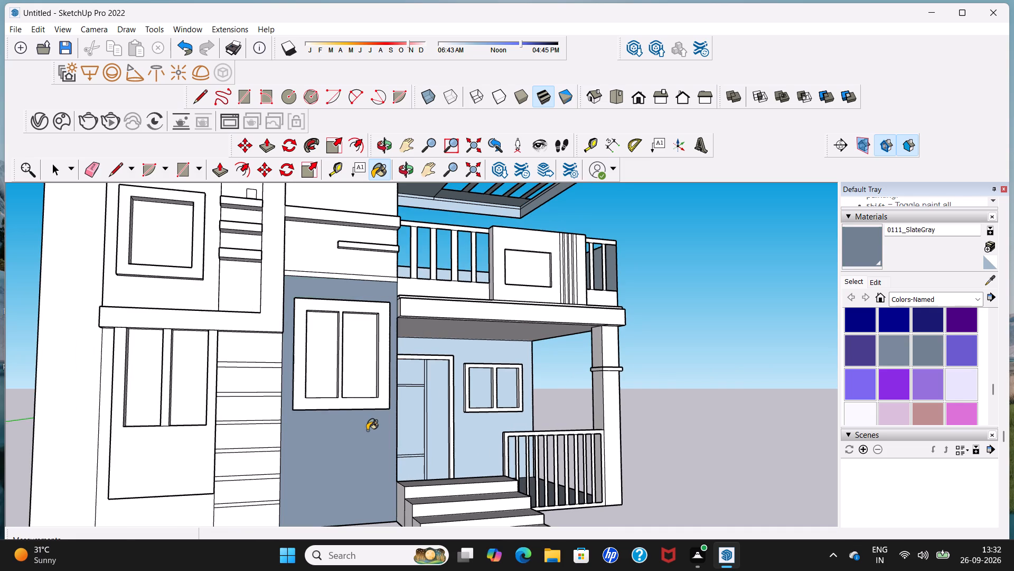
{"action": "scroll", "coordinate": [367, 430], "scroll_direction": "down", "scroll_amount": 4}
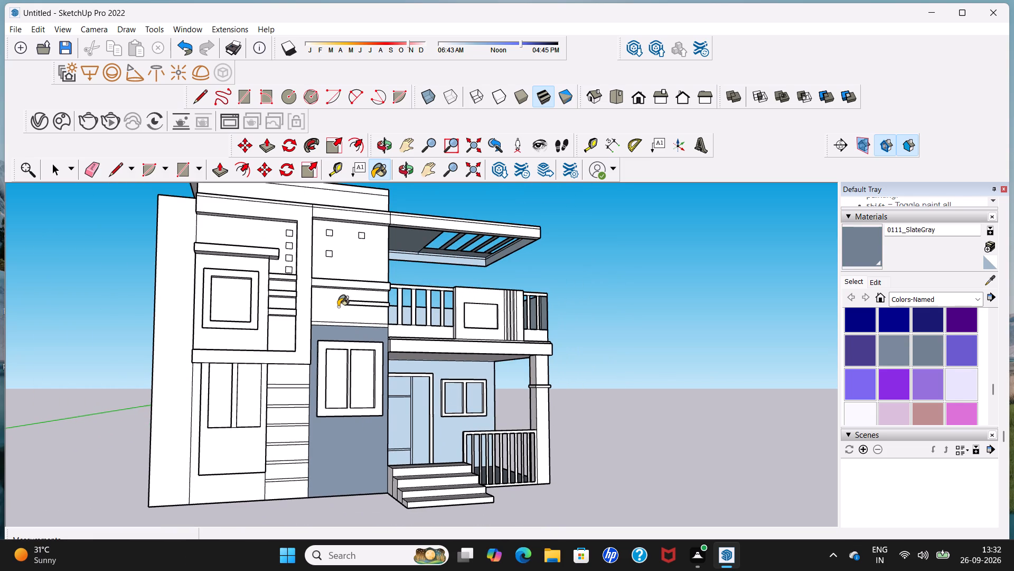
{"action": "left_click", "coordinate": [338, 307]}
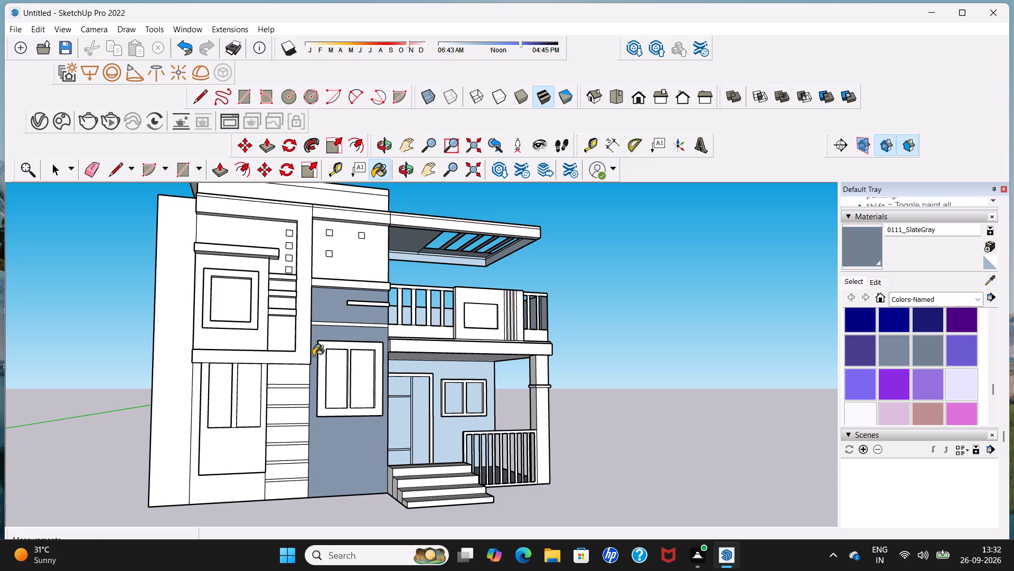
{"action": "left_click", "coordinate": [170, 353]}
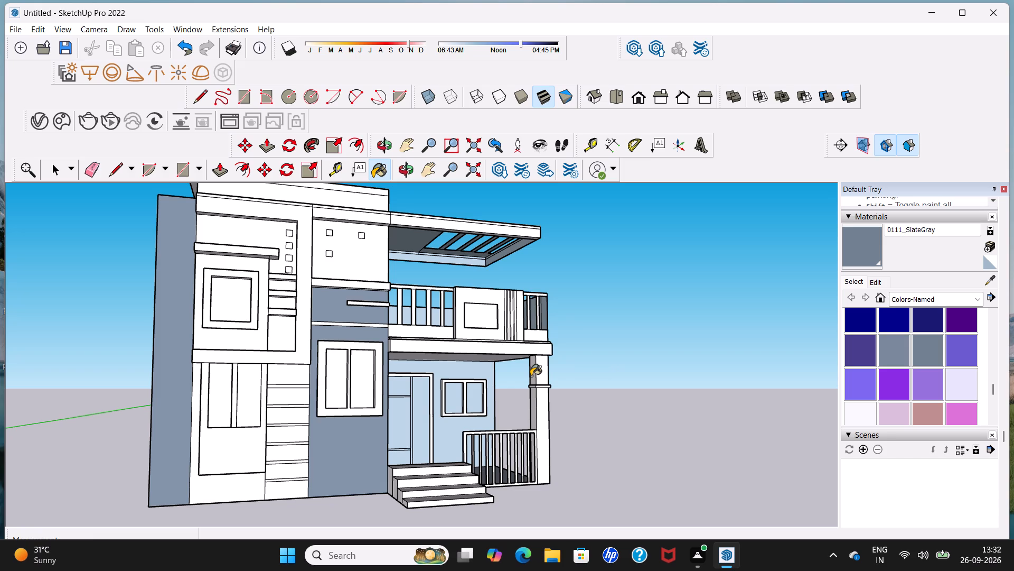
Apply 0110_LightSlateGray to the upper framed-window wall, the wall around the lower tall-window panel and the raised roof block's front face.
{"action": "left_click", "coordinate": [887, 352]}
{"action": "scroll", "coordinate": [259, 350], "scroll_direction": "up", "scroll_amount": 1}
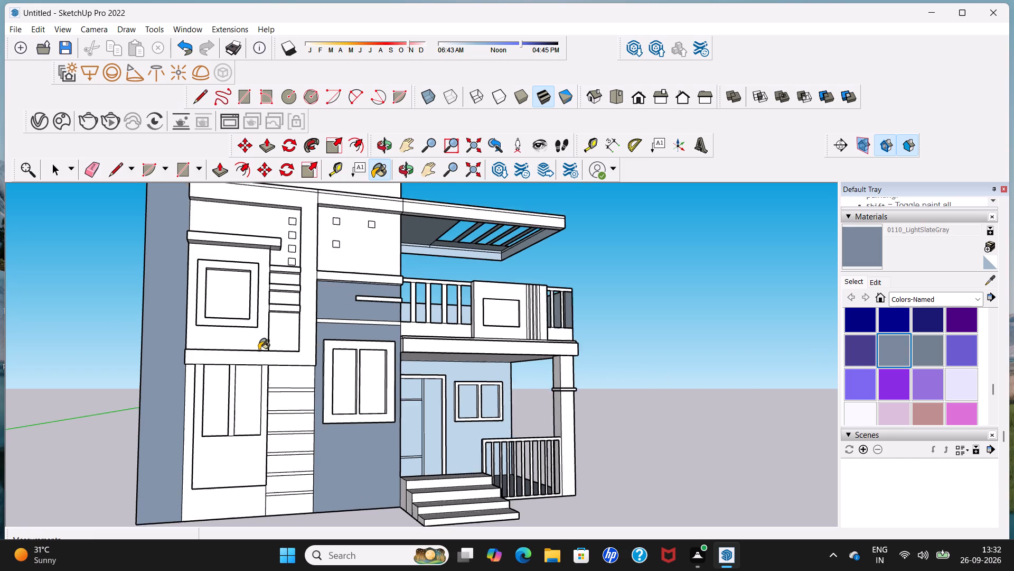
{"action": "scroll", "coordinate": [259, 350], "scroll_direction": "up", "scroll_amount": 1}
{"action": "left_click", "coordinate": [250, 342]}
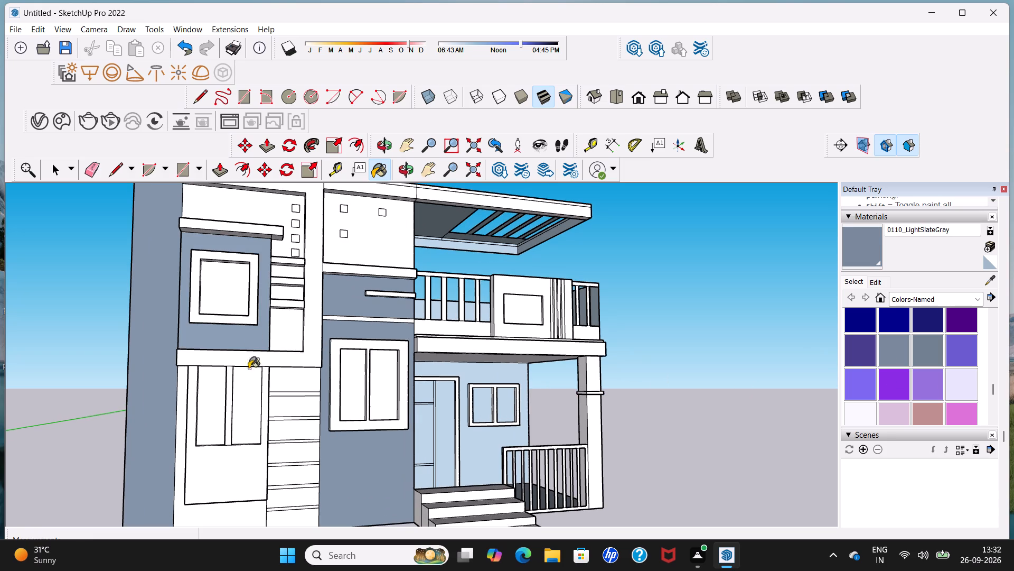
{"action": "middle_click_drag", "start_coordinate": [246, 392], "coordinate": [189, 391]}
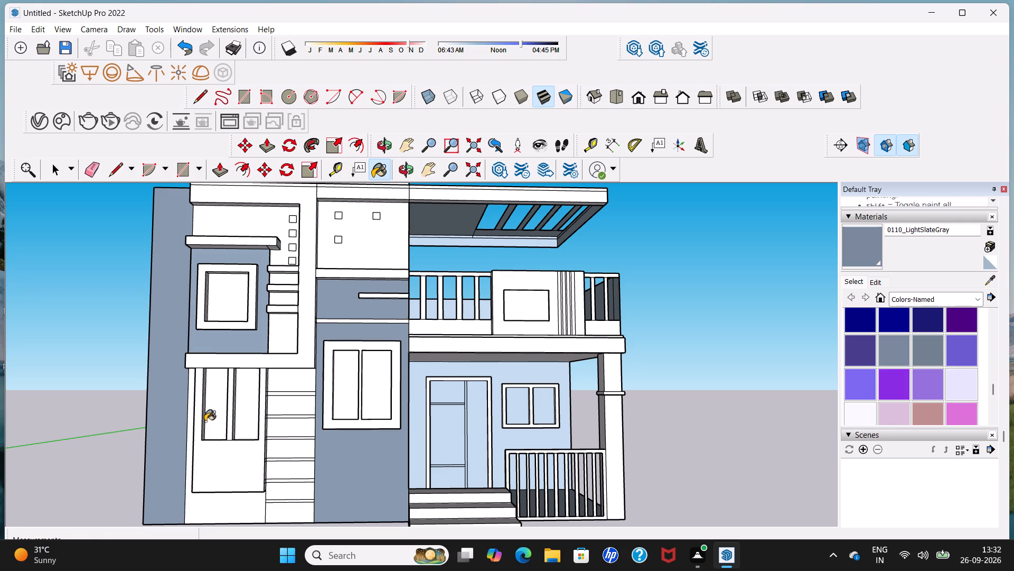
{"action": "left_click", "coordinate": [214, 509]}
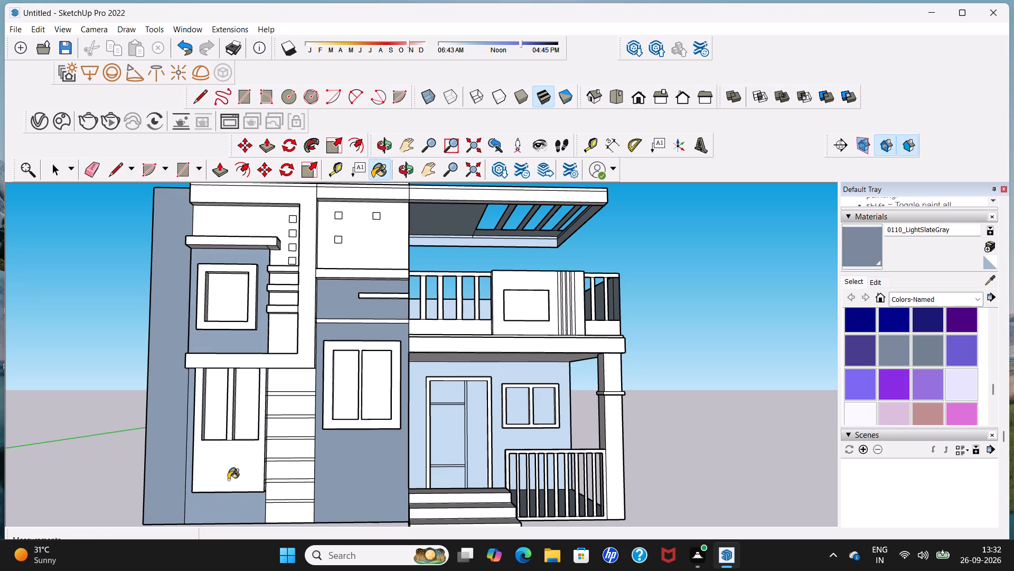
{"action": "scroll", "coordinate": [251, 297], "scroll_direction": "down", "scroll_amount": 8}
{"action": "scroll", "coordinate": [279, 253], "scroll_direction": "up", "scroll_amount": 5}
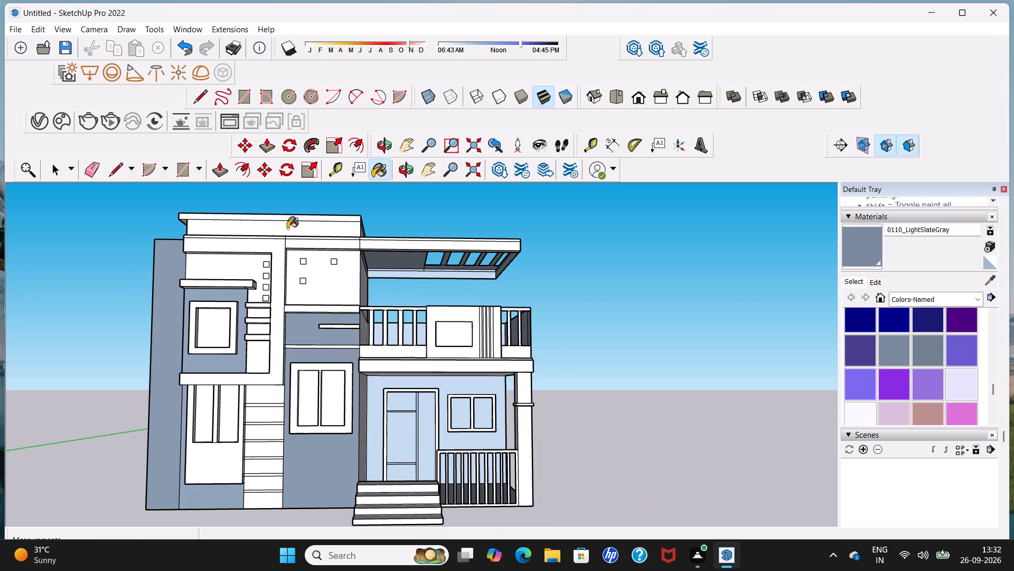
{"action": "scroll", "coordinate": [287, 228], "scroll_direction": "up", "scroll_amount": 4}
{"action": "left_click", "coordinate": [287, 227]}
{"action": "scroll", "coordinate": [286, 229], "scroll_direction": "down", "scroll_amount": 7}
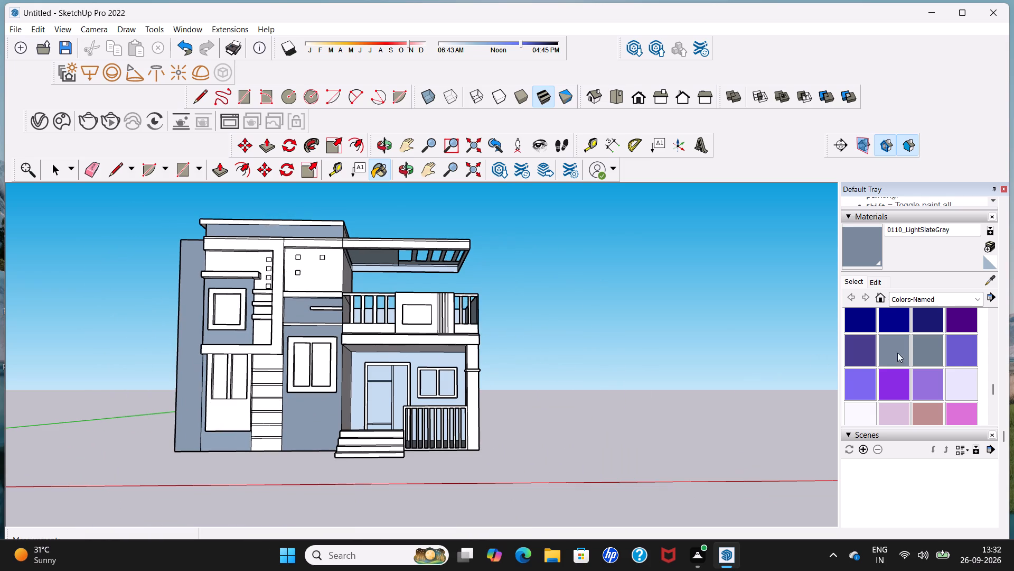
Paint the balcony's solid front panel and the narrow grooves between its vertical strips with 0111_SlateGray, leaving the strips white.
{"action": "left_click", "coordinate": [921, 345]}
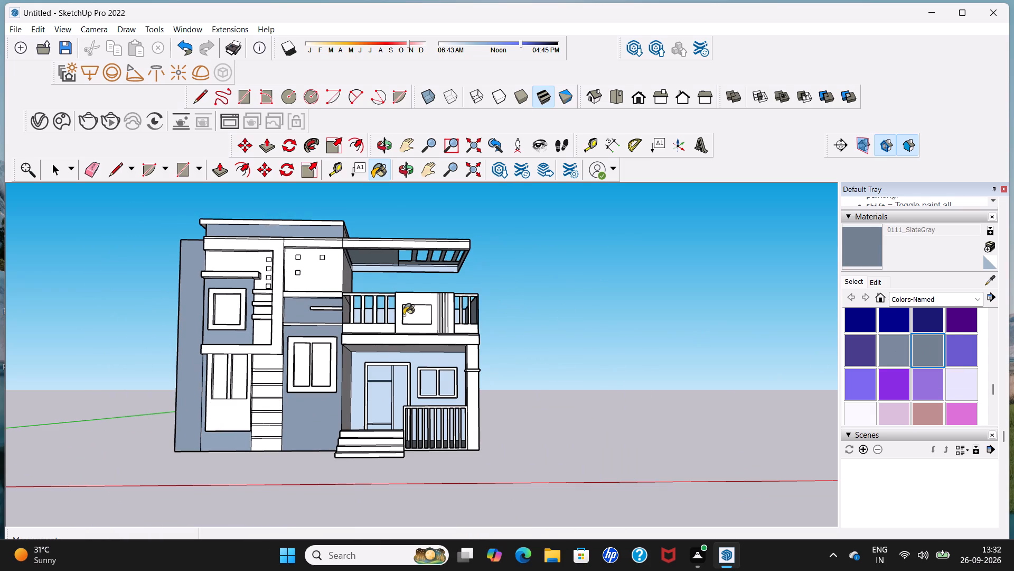
{"action": "scroll", "coordinate": [382, 321], "scroll_direction": "up", "scroll_amount": 3}
{"action": "left_click", "coordinate": [410, 330]}
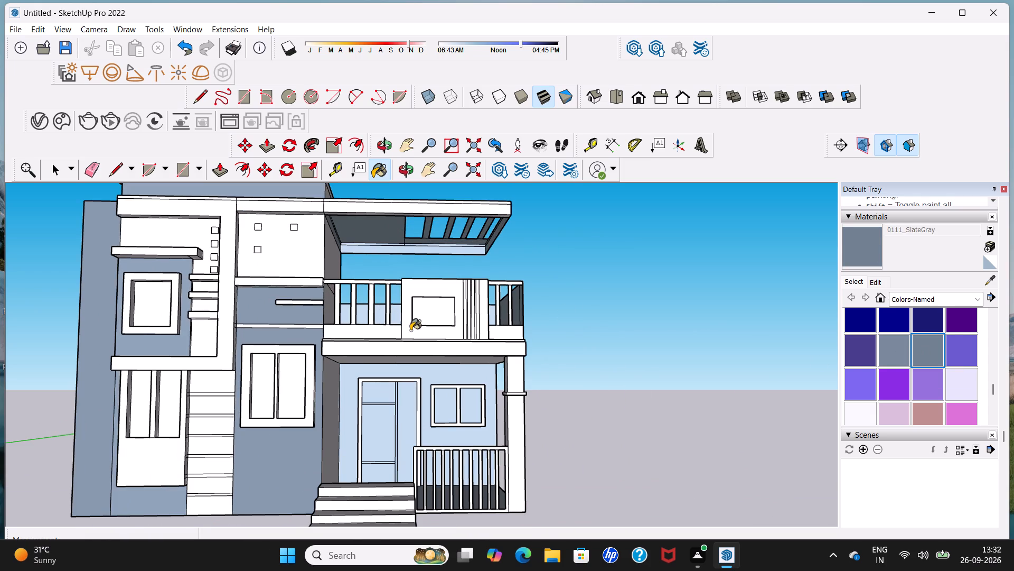
{"action": "scroll", "coordinate": [471, 333], "scroll_direction": "up", "scroll_amount": 5}
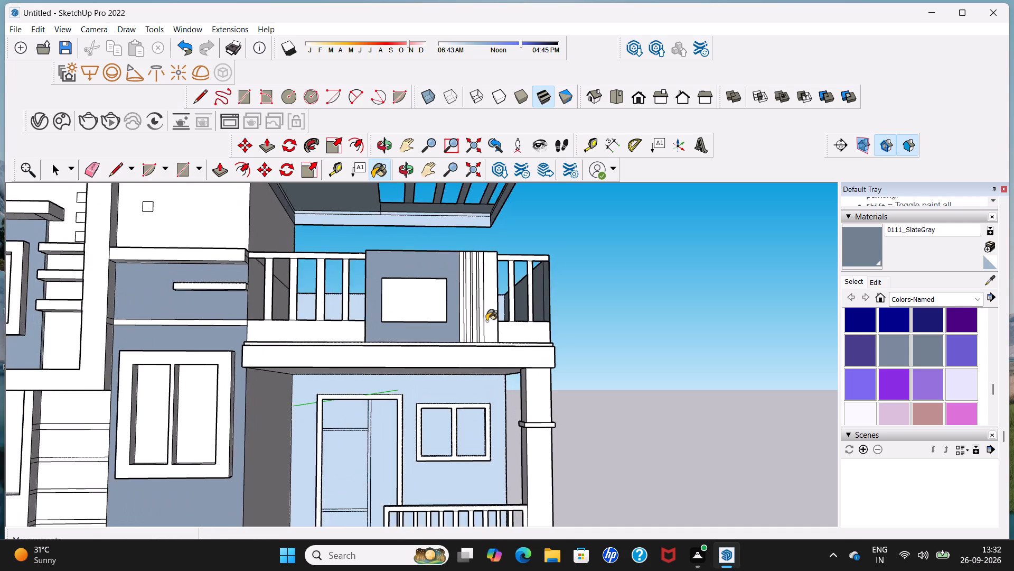
{"action": "left_click", "coordinate": [495, 319]}
{"action": "scroll", "coordinate": [482, 330], "scroll_direction": "up", "scroll_amount": 12}
{"action": "left_click", "coordinate": [478, 317]}
{"action": "left_click", "coordinate": [452, 321]}
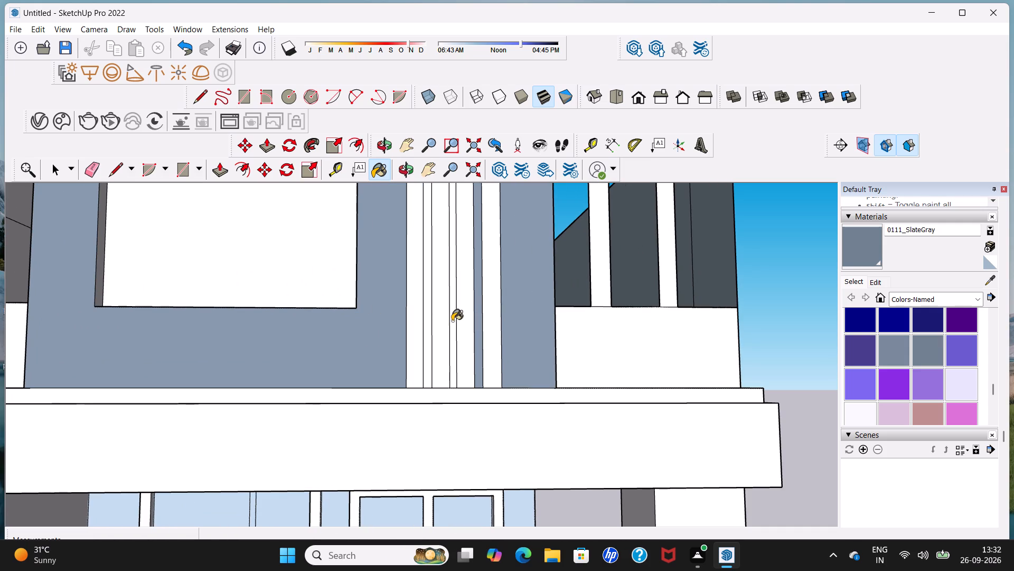
{"action": "left_click", "coordinate": [423, 331]}
{"action": "left_click", "coordinate": [427, 327]}
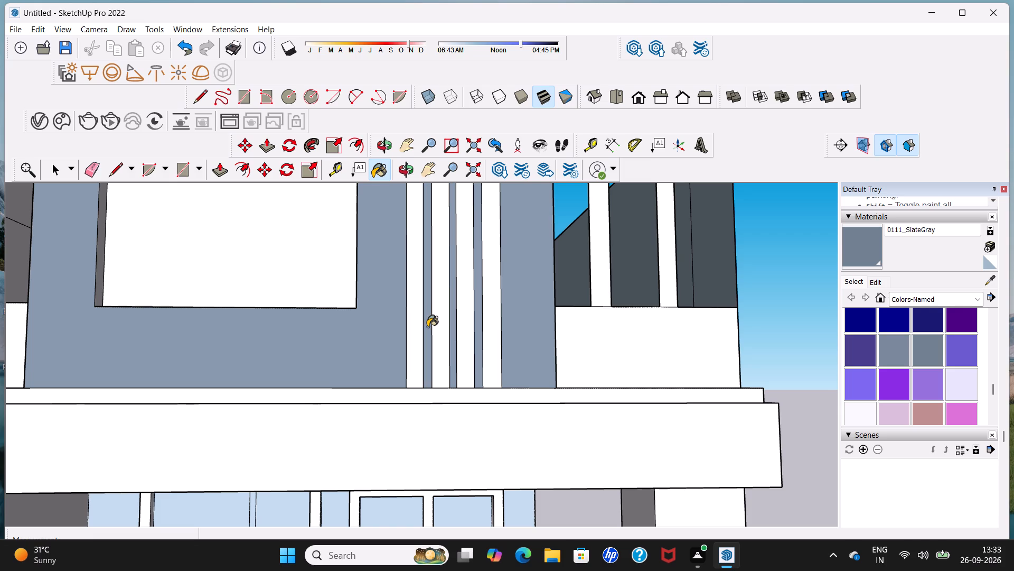
{"action": "scroll", "coordinate": [429, 325], "scroll_direction": "down", "scroll_amount": 18}
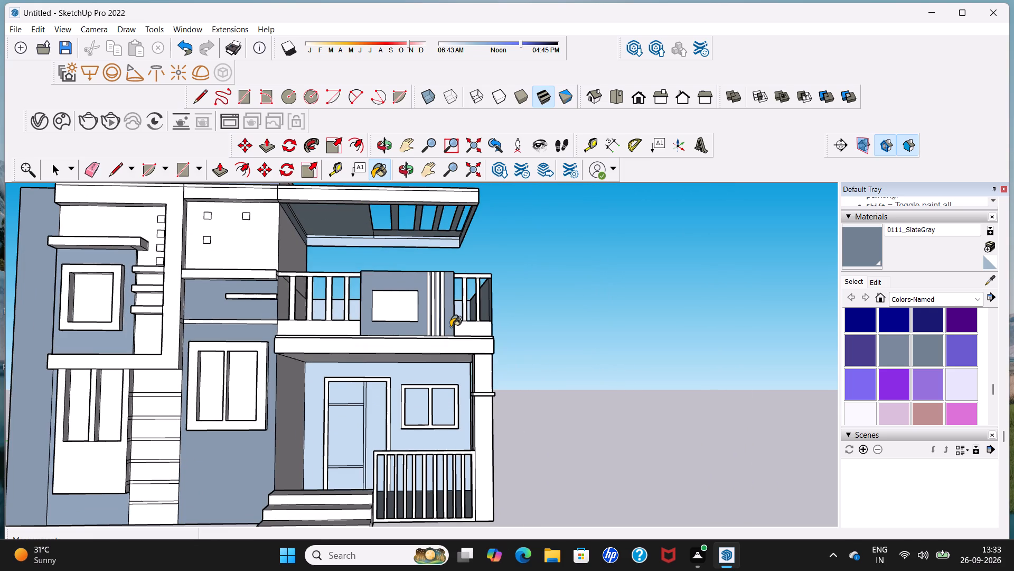
{"action": "scroll", "coordinate": [450, 327], "scroll_direction": "down", "scroll_amount": 2}
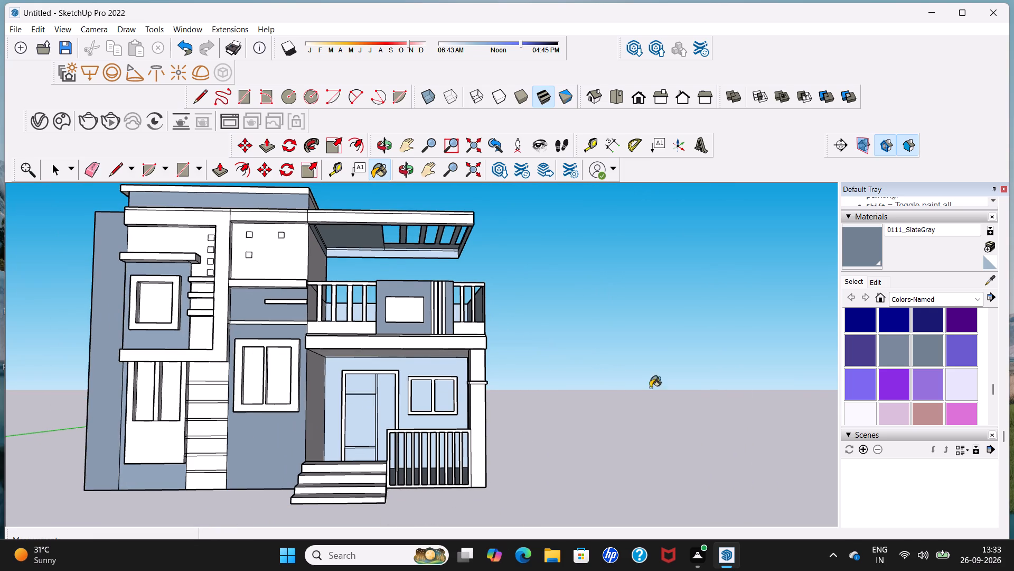
Paint the front edge of the balcony slab above the porch with 0110_LightSlateGray.
{"action": "left_click", "coordinate": [888, 352]}
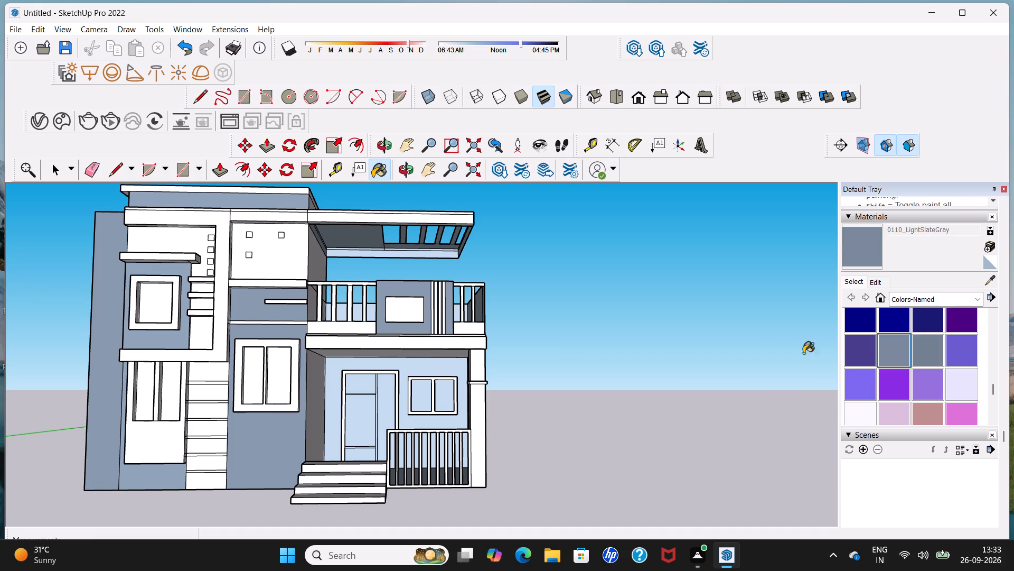
{"action": "scroll", "coordinate": [442, 334], "scroll_direction": "up", "scroll_amount": 3}
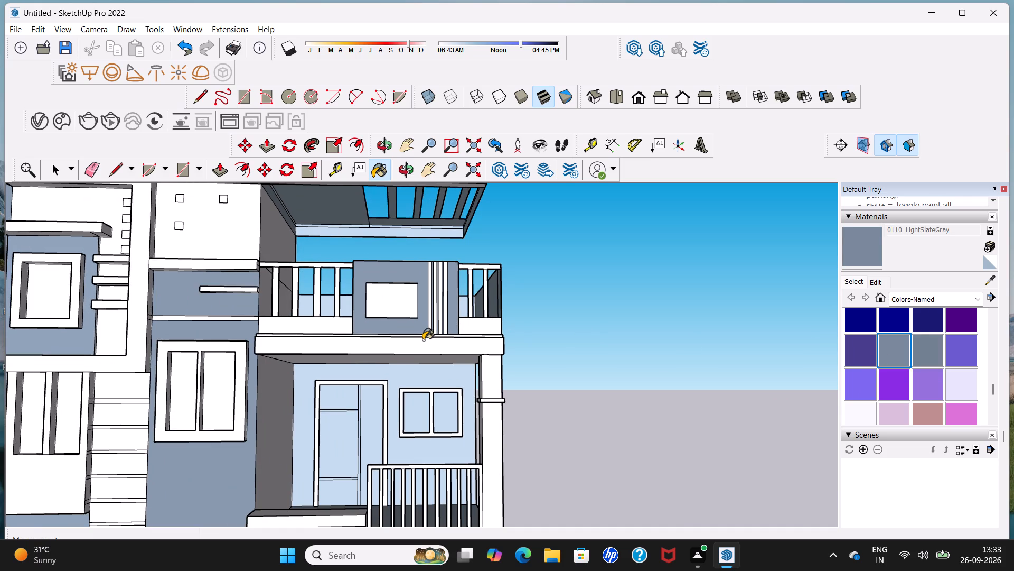
{"action": "left_click", "coordinate": [423, 340]}
{"action": "scroll", "coordinate": [423, 340], "scroll_direction": "down", "scroll_amount": 9}
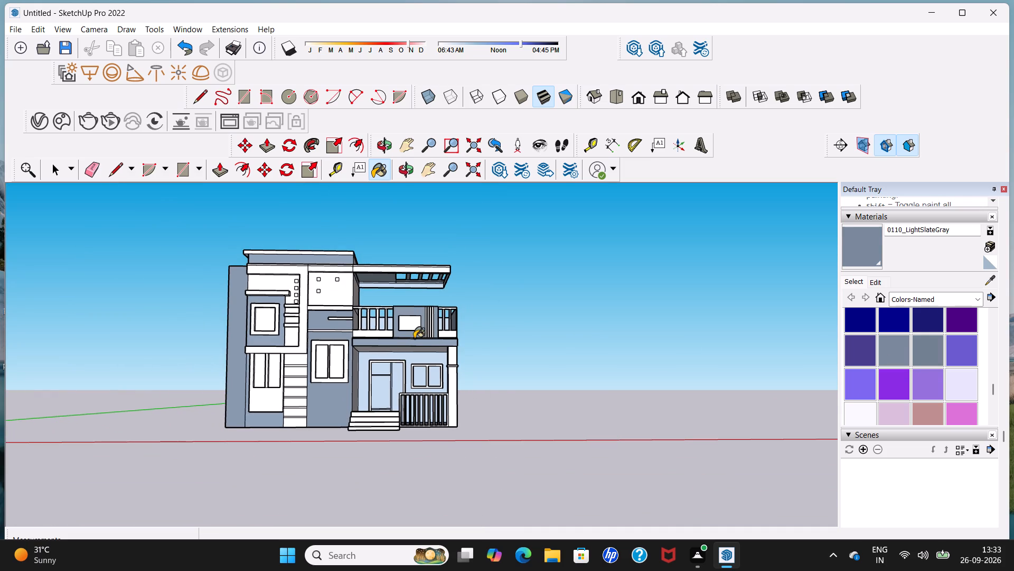
Paint all faces of the porch column below its projecting band with 0110_LightSlateGray.
{"action": "scroll", "coordinate": [445, 407], "scroll_direction": "up", "scroll_amount": 8}
{"action": "left_click", "coordinate": [456, 392]}
{"action": "middle_click_drag", "start_coordinate": [445, 393], "coordinate": [529, 396]}
{"action": "scroll", "coordinate": [445, 343], "scroll_direction": "up", "scroll_amount": 3}
{"action": "left_click", "coordinate": [450, 345]}
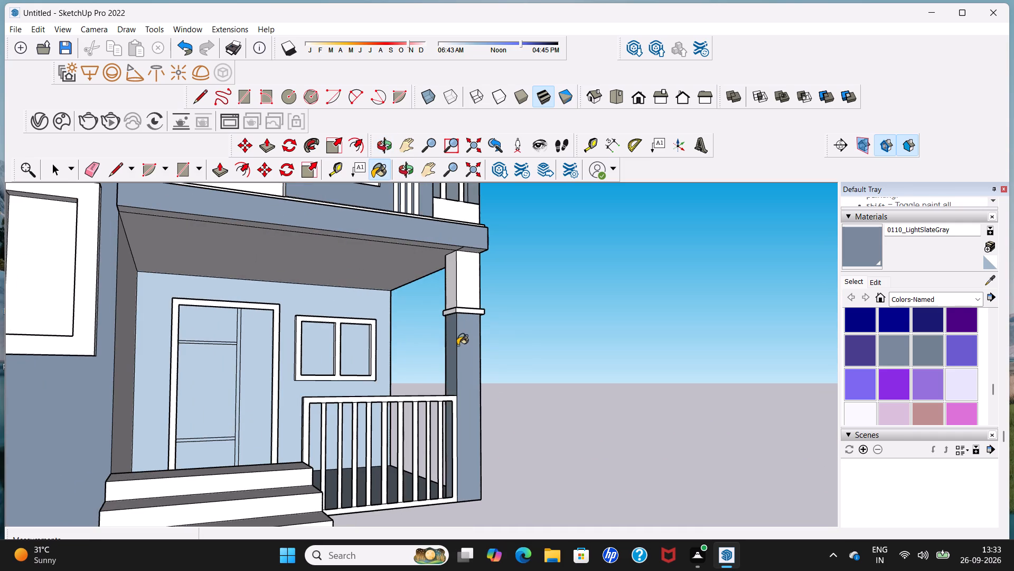
{"action": "middle_click_drag", "start_coordinate": [459, 345], "coordinate": [143, 326]}
{"action": "scroll", "coordinate": [320, 332], "scroll_direction": "up", "scroll_amount": 3}
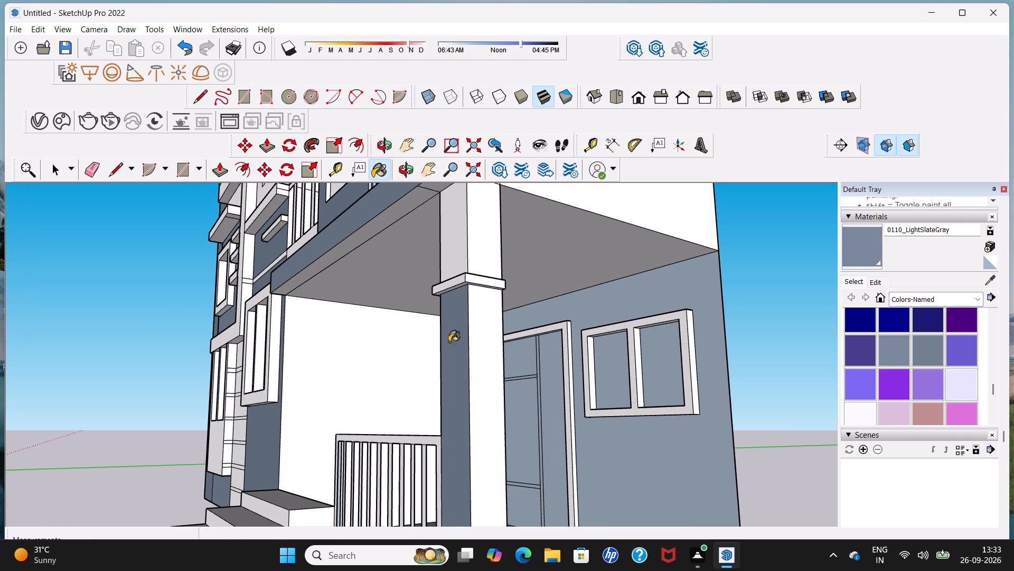
{"action": "left_click", "coordinate": [477, 342]}
{"action": "scroll", "coordinate": [483, 341], "scroll_direction": "down", "scroll_amount": 6}
{"action": "middle_click_drag", "start_coordinate": [496, 348], "coordinate": [472, 348]}
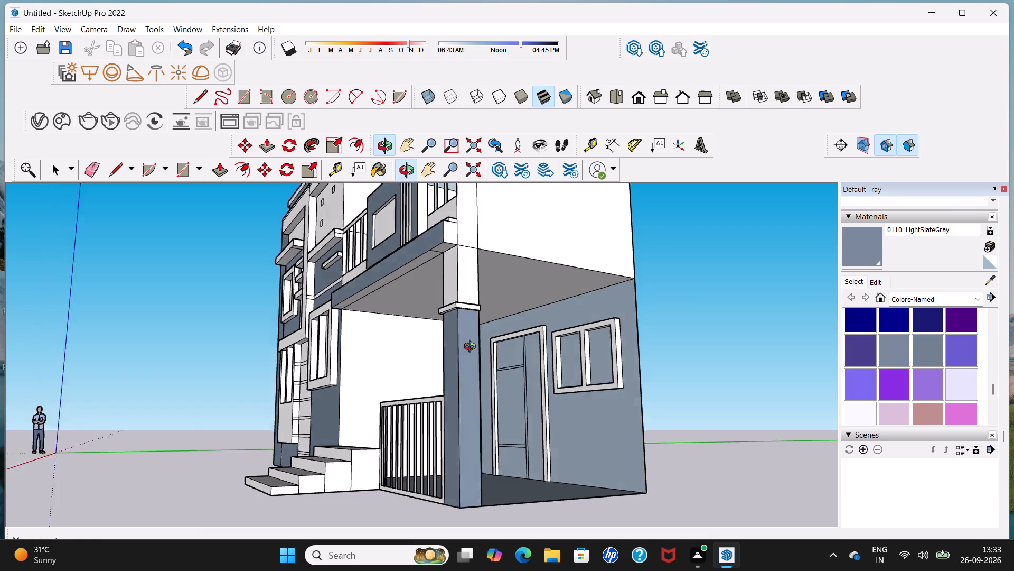
{"action": "middle_click_drag", "start_coordinate": [472, 348], "coordinate": [332, 336]}
{"action": "left_click", "coordinate": [293, 334]}
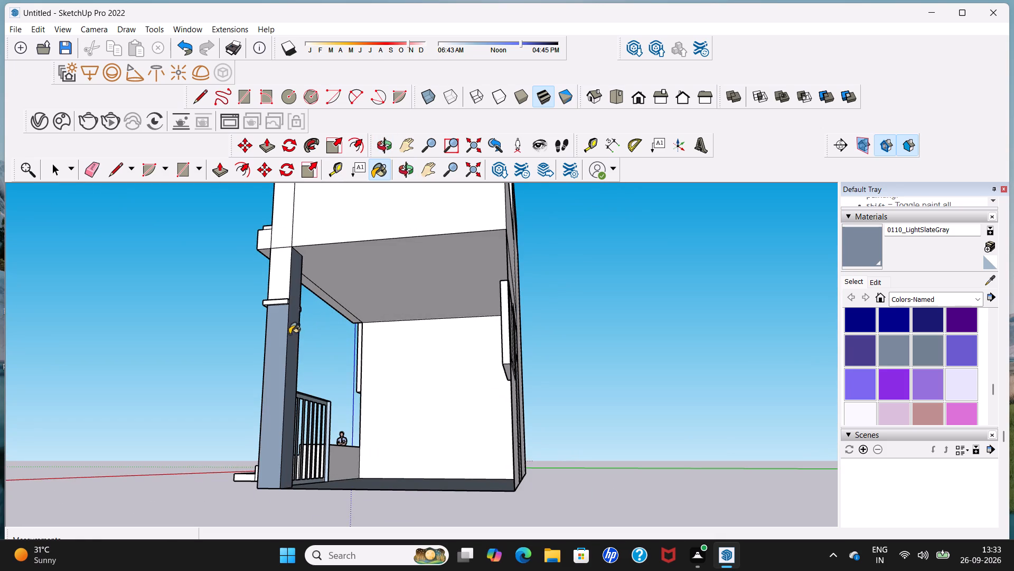
{"action": "middle_click_drag", "start_coordinate": [237, 327], "coordinate": [405, 354]}
{"action": "middle_click_drag", "start_coordinate": [395, 340], "coordinate": [584, 365]}
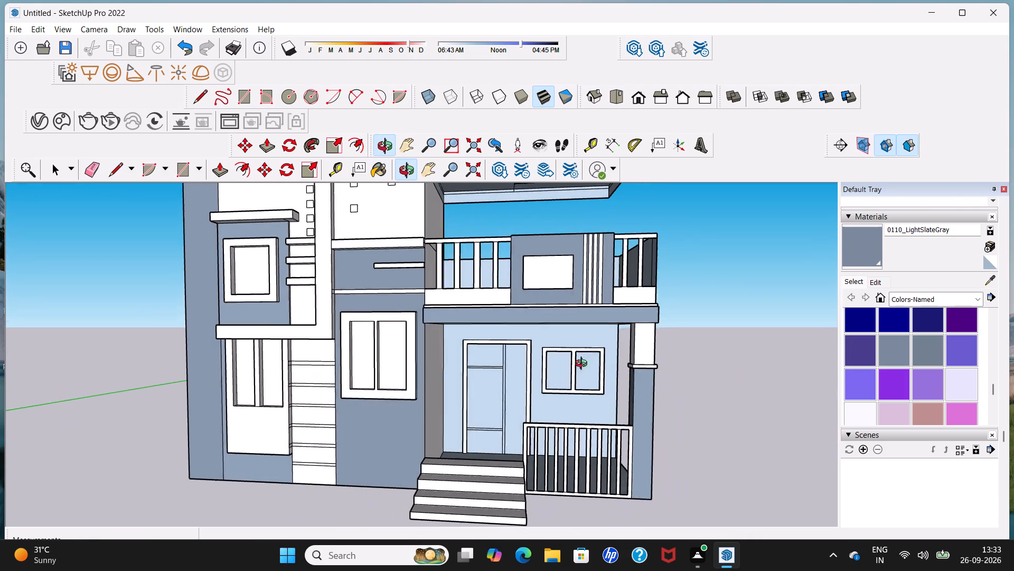
{"action": "middle_click_drag", "start_coordinate": [584, 365], "coordinate": [583, 365]}
{"action": "scroll", "coordinate": [540, 329], "scroll_direction": "down", "scroll_amount": 5}
{"action": "middle_click_drag", "start_coordinate": [530, 356], "coordinate": [567, 317]}
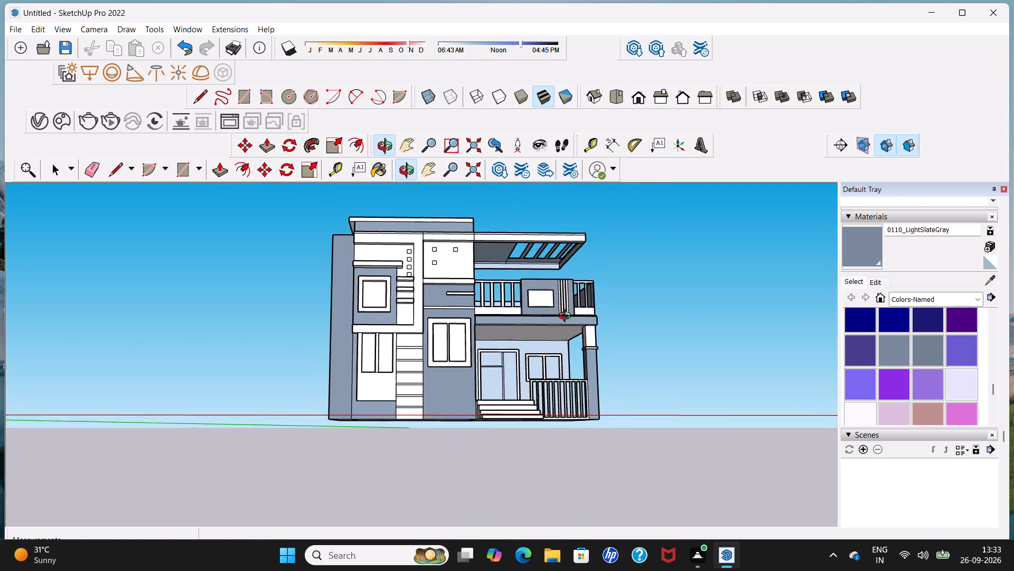
{"action": "middle_click_drag", "start_coordinate": [567, 317], "coordinate": [593, 364]}
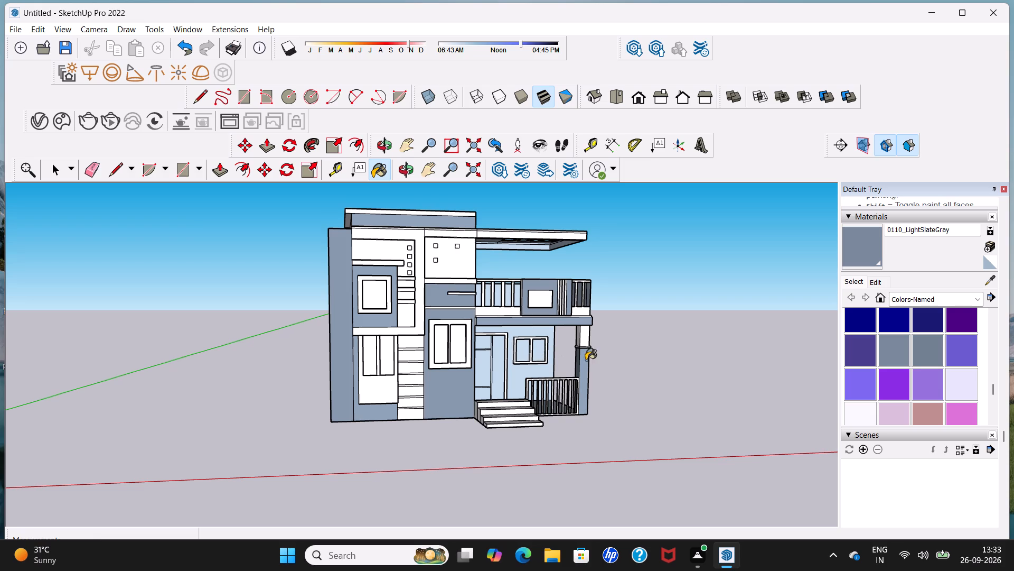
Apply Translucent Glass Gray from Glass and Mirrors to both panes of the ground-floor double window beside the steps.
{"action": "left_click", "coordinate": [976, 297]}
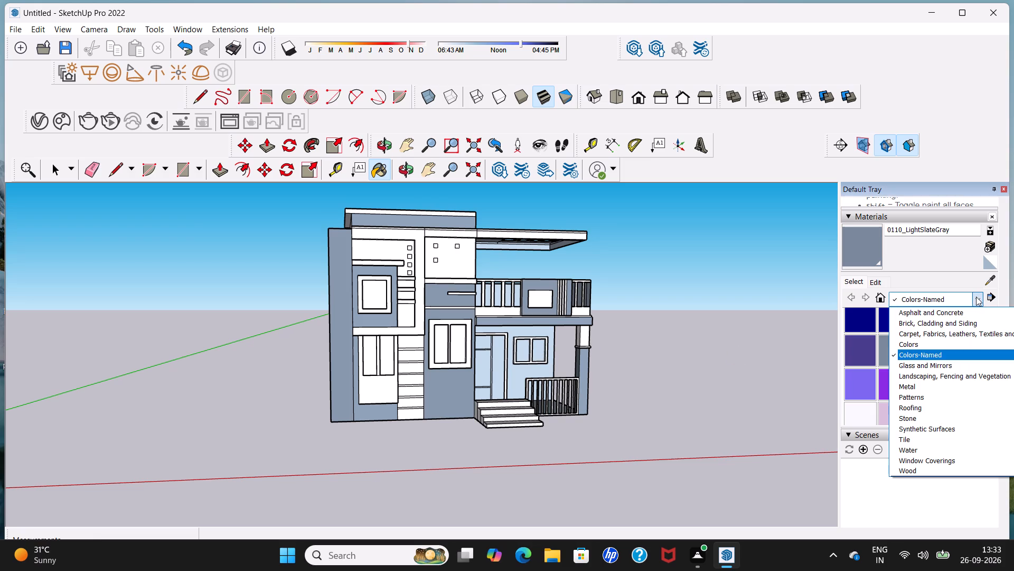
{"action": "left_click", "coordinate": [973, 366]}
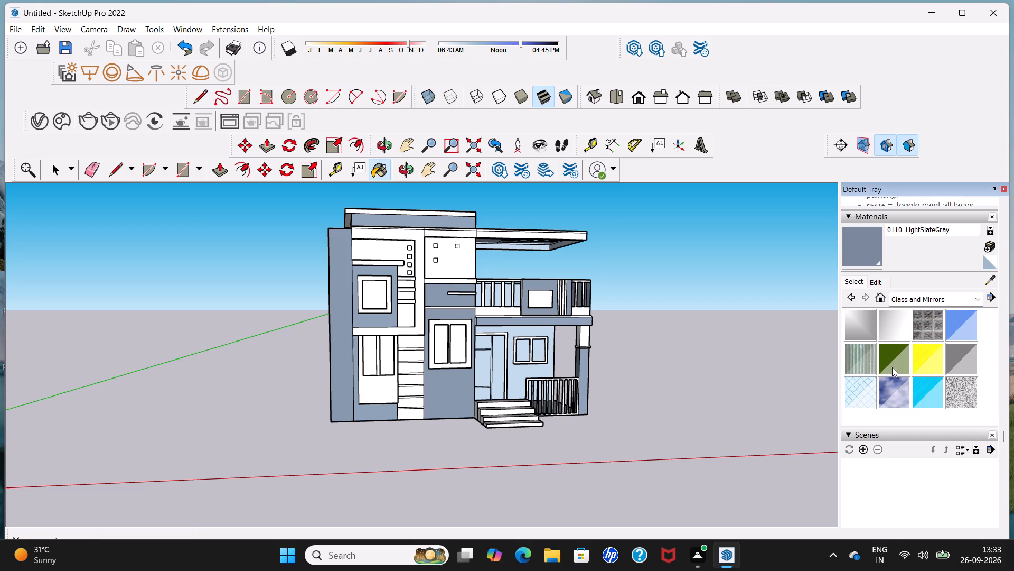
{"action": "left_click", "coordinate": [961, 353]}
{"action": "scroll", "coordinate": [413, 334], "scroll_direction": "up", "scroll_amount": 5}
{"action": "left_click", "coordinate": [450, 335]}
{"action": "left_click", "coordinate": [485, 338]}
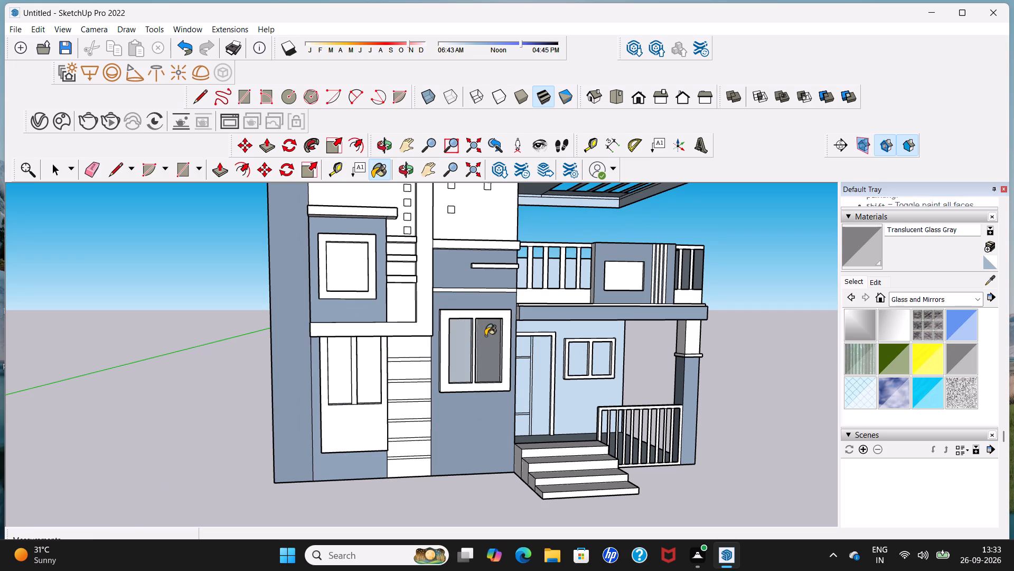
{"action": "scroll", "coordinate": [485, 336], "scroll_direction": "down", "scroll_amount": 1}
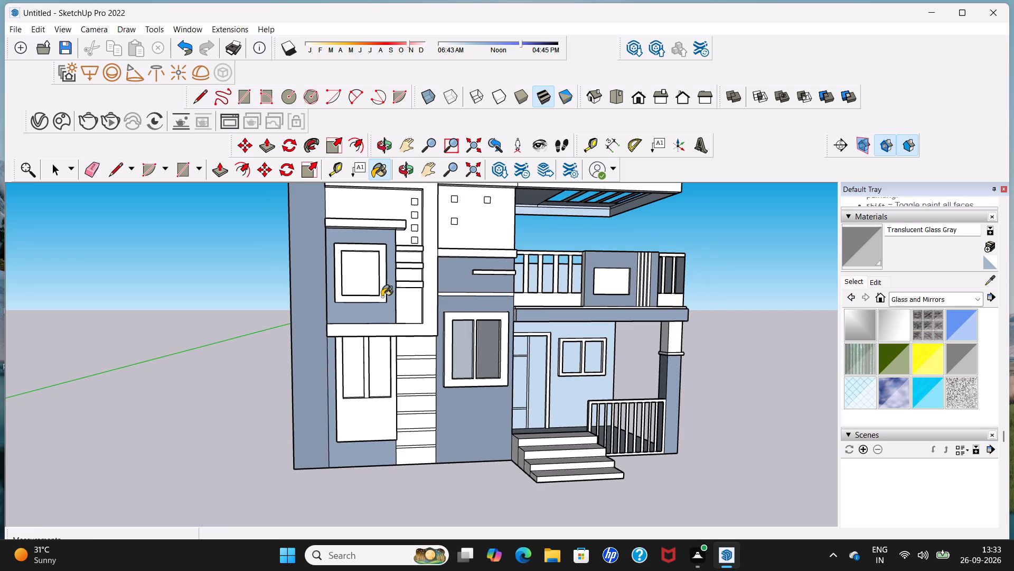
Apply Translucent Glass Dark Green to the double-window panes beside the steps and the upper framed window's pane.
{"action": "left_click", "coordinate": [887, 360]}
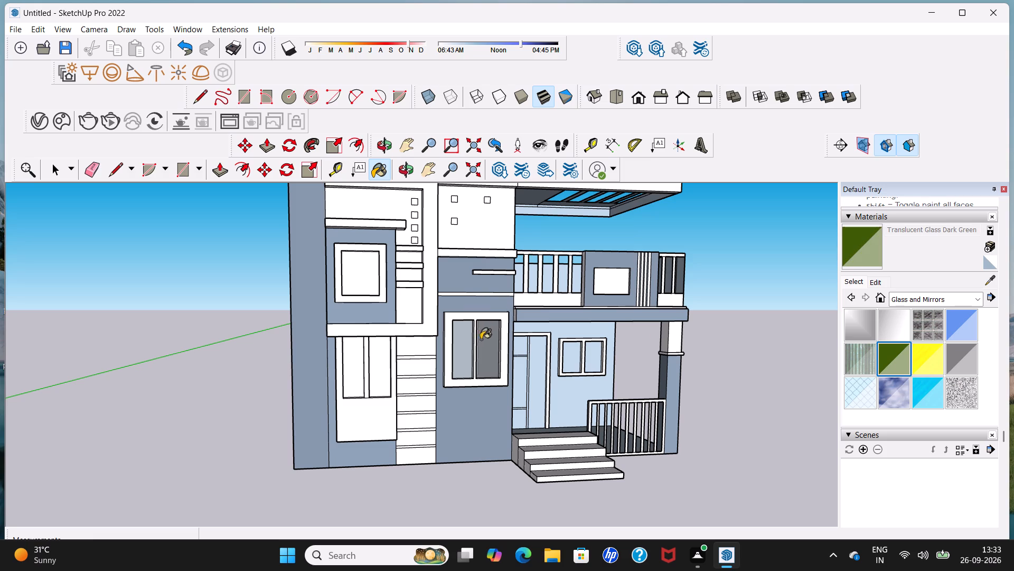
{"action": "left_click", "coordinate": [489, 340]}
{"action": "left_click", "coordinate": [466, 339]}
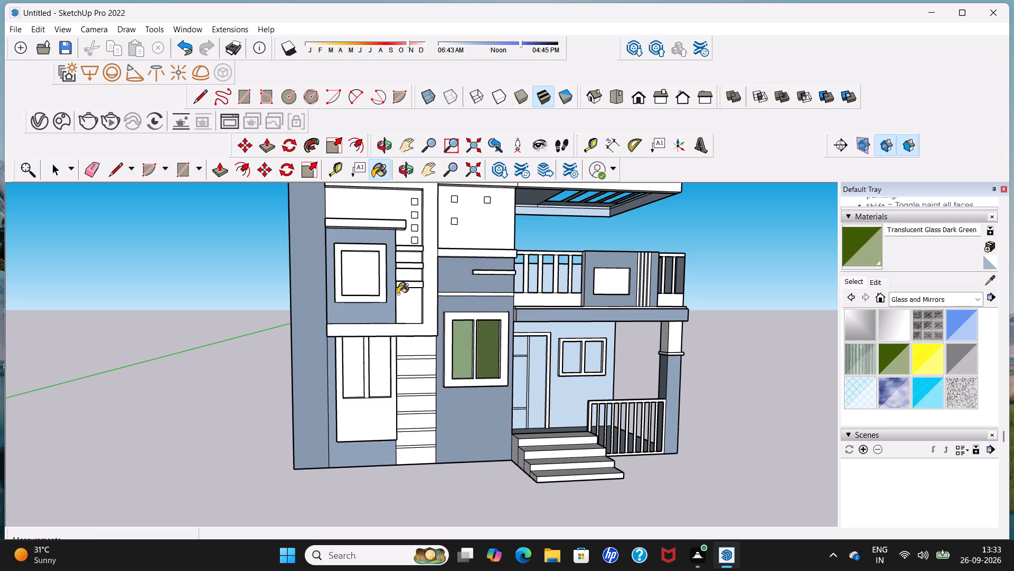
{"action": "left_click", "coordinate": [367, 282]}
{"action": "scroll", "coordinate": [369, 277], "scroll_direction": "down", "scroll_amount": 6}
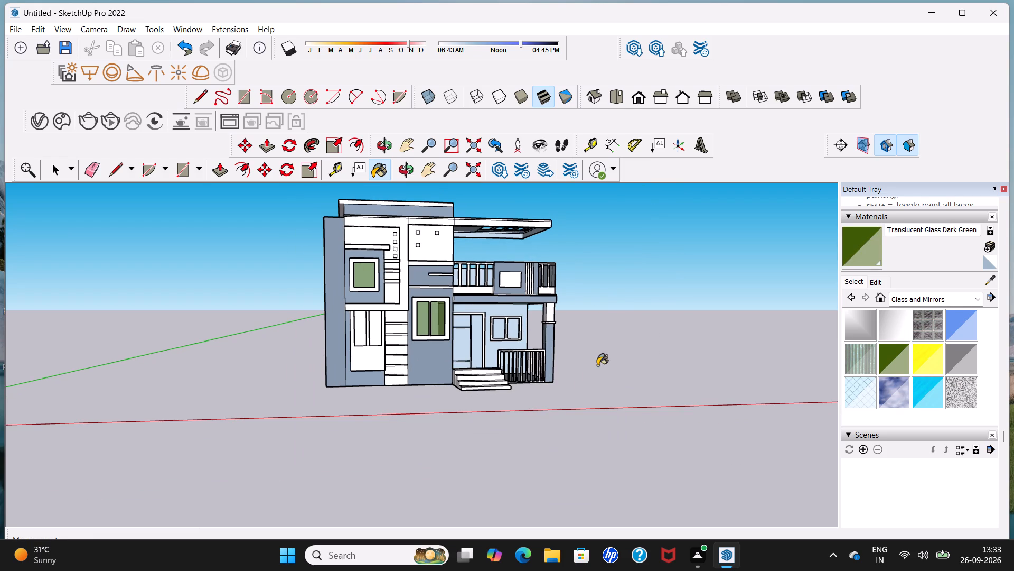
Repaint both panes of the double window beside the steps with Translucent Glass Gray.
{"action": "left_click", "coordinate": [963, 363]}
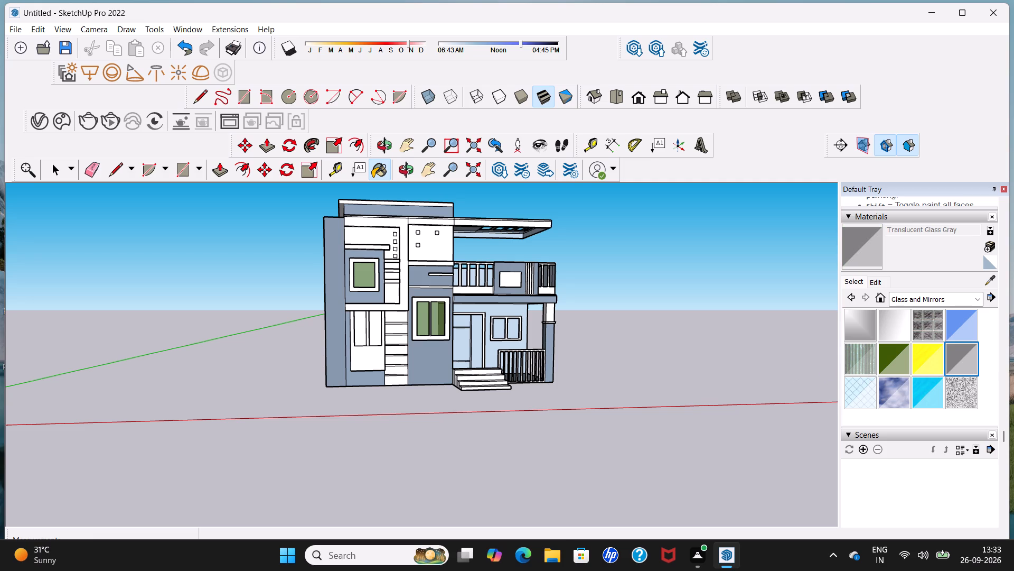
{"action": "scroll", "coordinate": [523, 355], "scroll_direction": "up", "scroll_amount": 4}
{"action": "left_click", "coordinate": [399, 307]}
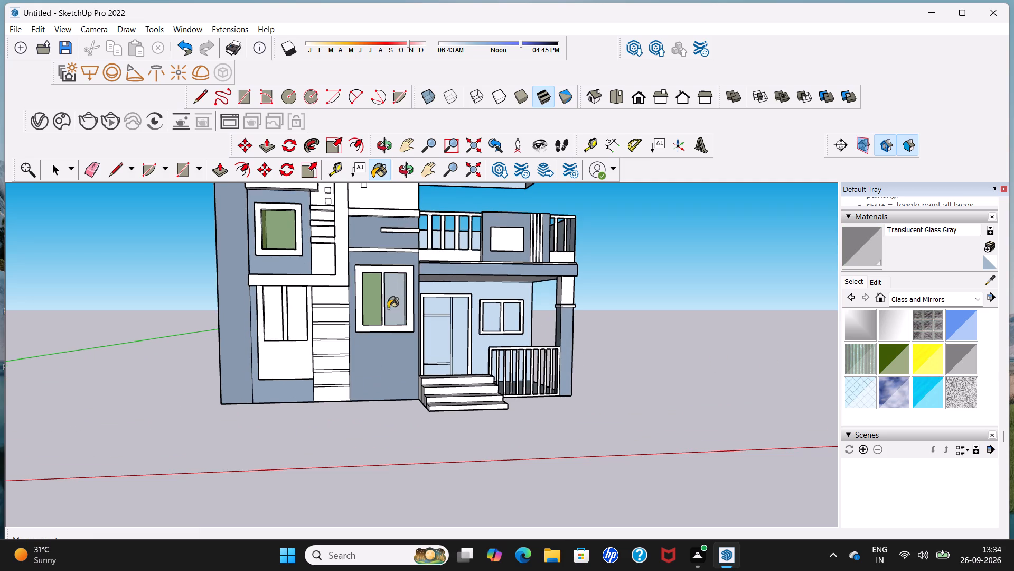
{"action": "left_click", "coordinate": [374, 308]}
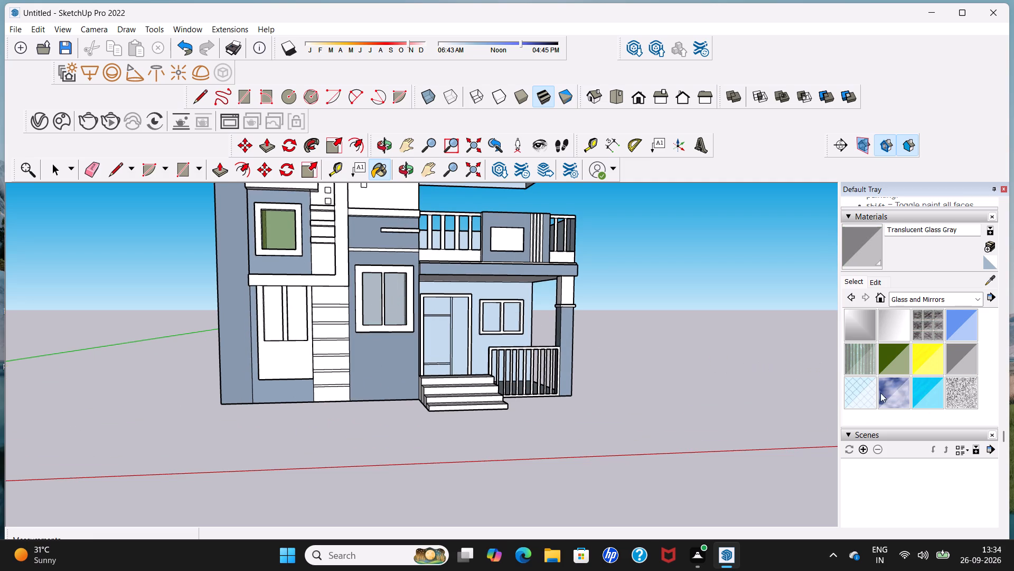
Apply Translucent Glass Sky Reflection to the double-window panes beside the steps, the upper framed window's pane and the lower tall-window panes.
{"action": "left_click", "coordinate": [890, 392]}
{"action": "scroll", "coordinate": [398, 288], "scroll_direction": "up", "scroll_amount": 4}
{"action": "left_click", "coordinate": [400, 288]}
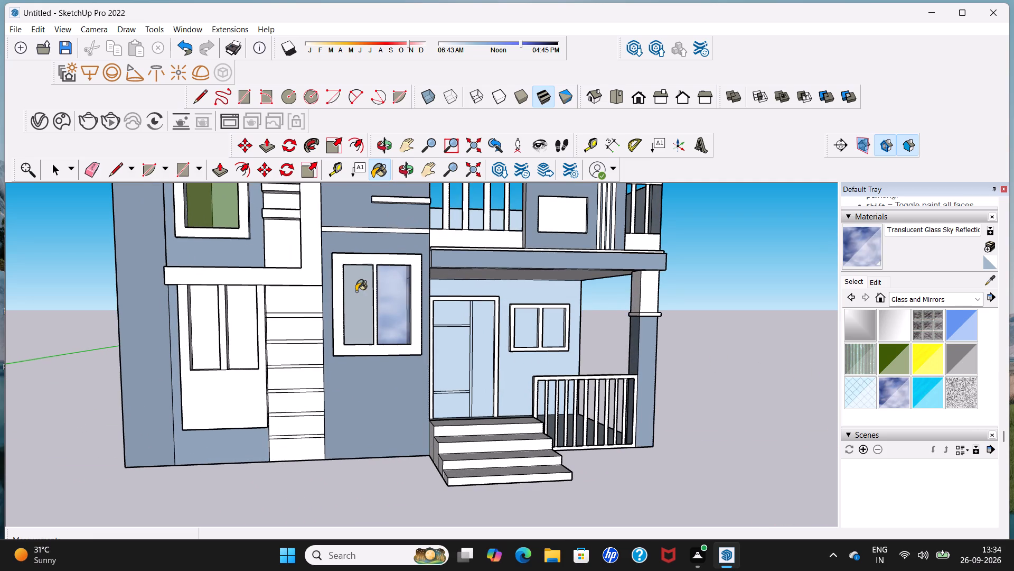
{"action": "left_click", "coordinate": [356, 291]}
{"action": "scroll", "coordinate": [365, 284], "scroll_direction": "down", "scroll_amount": 7}
{"action": "left_click", "coordinate": [281, 241]}
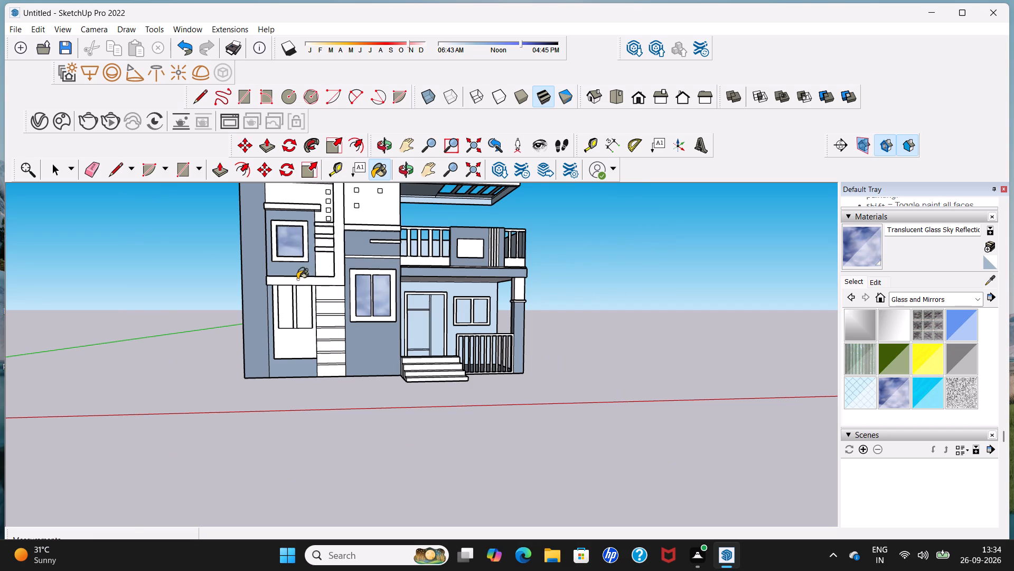
{"action": "scroll", "coordinate": [293, 301], "scroll_direction": "up", "scroll_amount": 5}
{"action": "left_click", "coordinate": [285, 299]}
{"action": "left_click", "coordinate": [316, 299]}
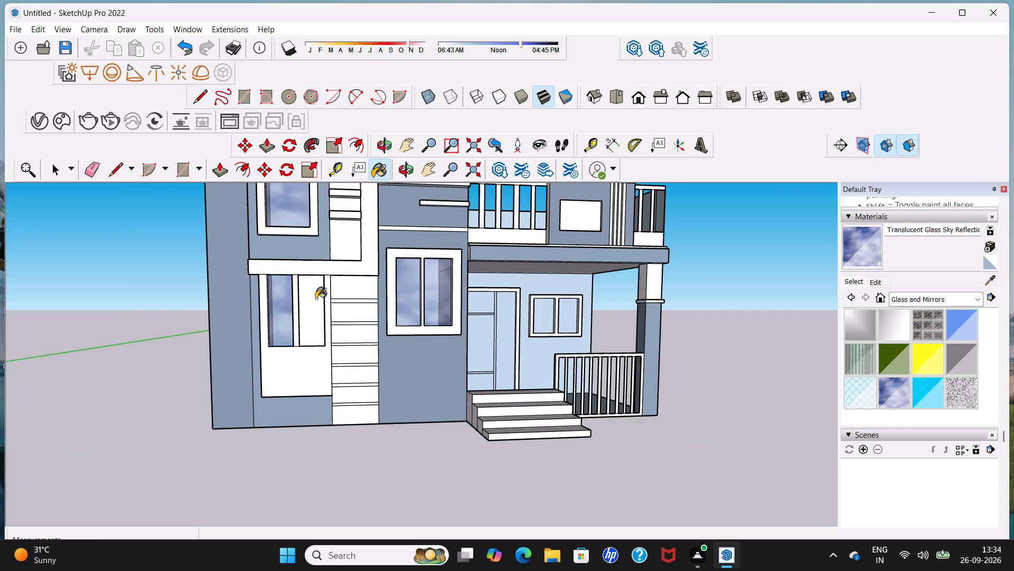
{"action": "scroll", "coordinate": [311, 293], "scroll_direction": "down", "scroll_amount": 12}
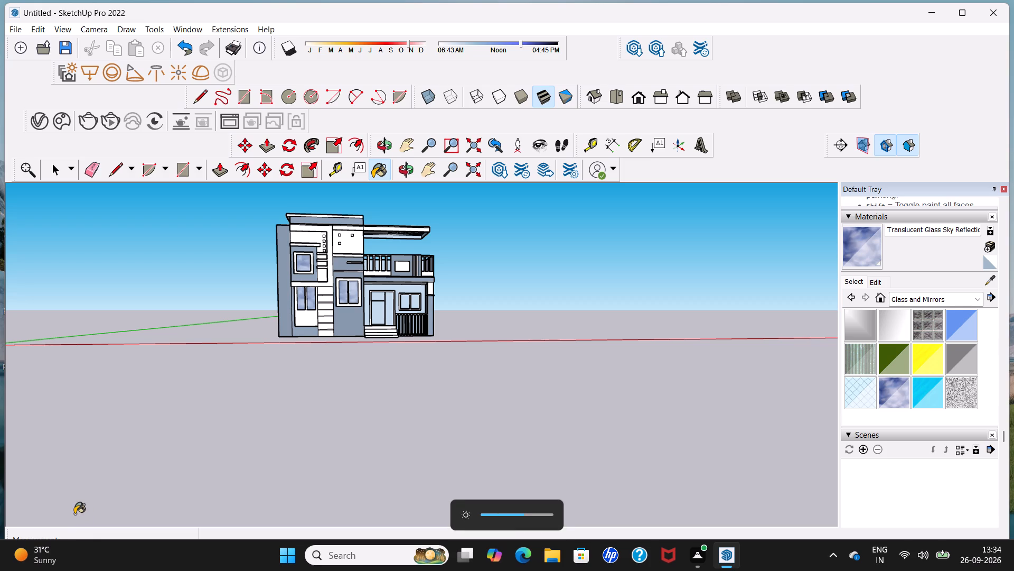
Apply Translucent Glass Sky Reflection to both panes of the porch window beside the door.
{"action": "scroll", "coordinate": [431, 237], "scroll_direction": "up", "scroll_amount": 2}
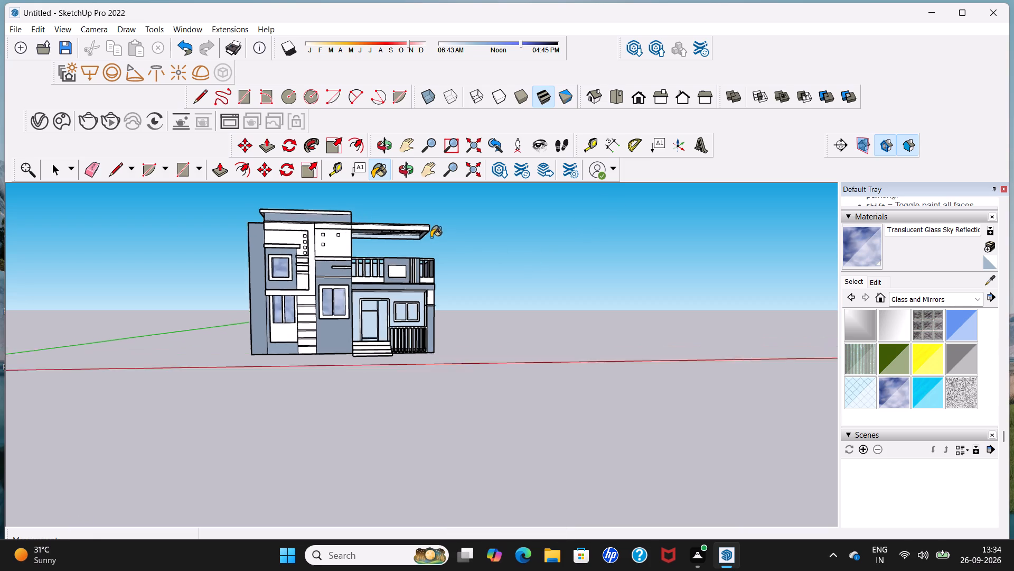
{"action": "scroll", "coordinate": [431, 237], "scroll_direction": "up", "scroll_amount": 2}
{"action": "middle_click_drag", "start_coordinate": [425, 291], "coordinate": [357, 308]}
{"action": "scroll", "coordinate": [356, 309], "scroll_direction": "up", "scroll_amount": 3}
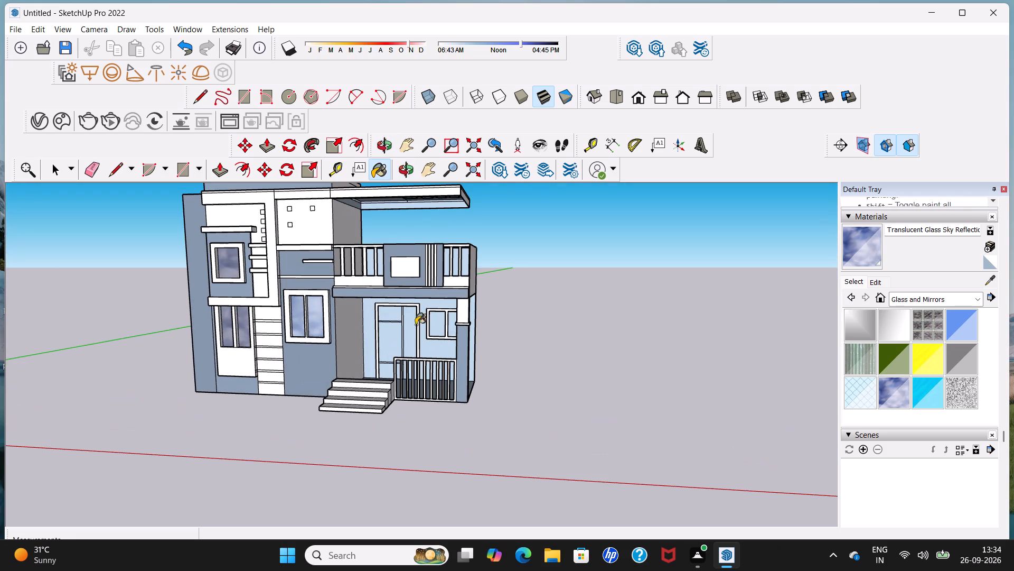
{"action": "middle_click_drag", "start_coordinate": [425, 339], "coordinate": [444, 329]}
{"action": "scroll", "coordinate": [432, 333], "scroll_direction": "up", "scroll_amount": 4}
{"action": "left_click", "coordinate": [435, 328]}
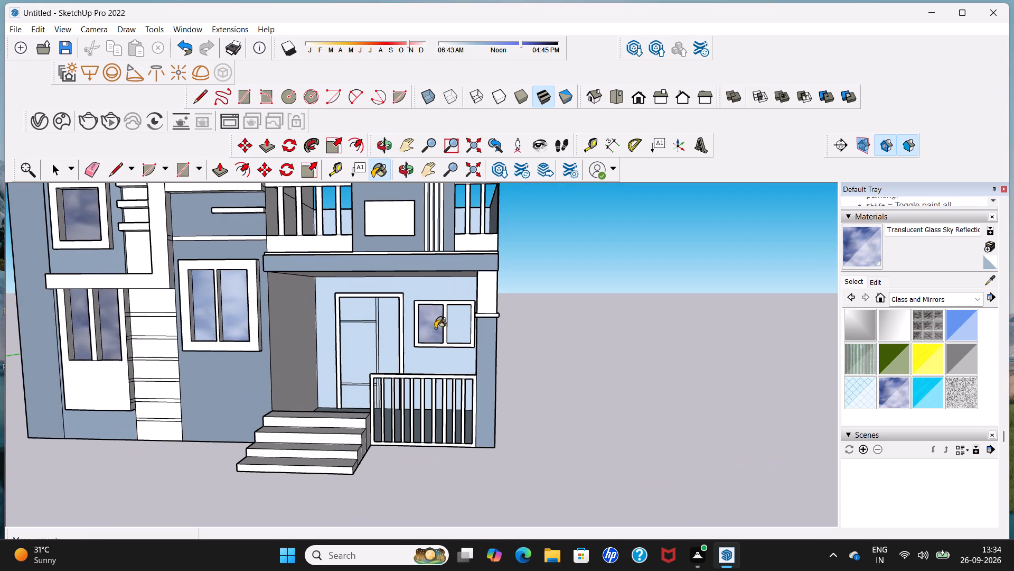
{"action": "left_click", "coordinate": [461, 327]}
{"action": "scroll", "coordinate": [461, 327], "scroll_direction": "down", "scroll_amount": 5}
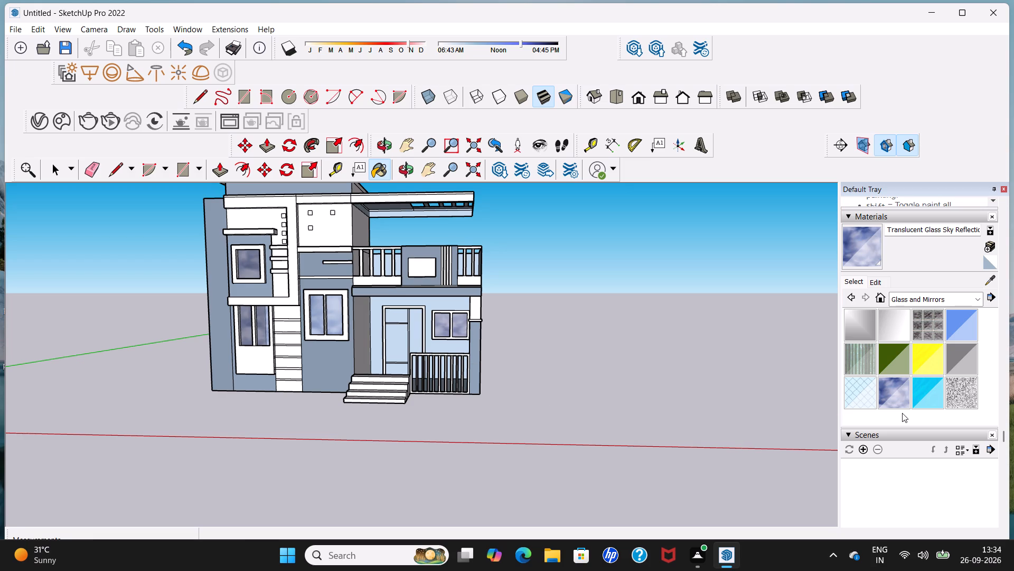
Paint the panes of the double window beside the steps, the lower tall windows and the porch window with Translucent Glass Dark Green.
{"action": "left_click", "coordinate": [889, 361]}
{"action": "scroll", "coordinate": [500, 347], "scroll_direction": "up", "scroll_amount": 3}
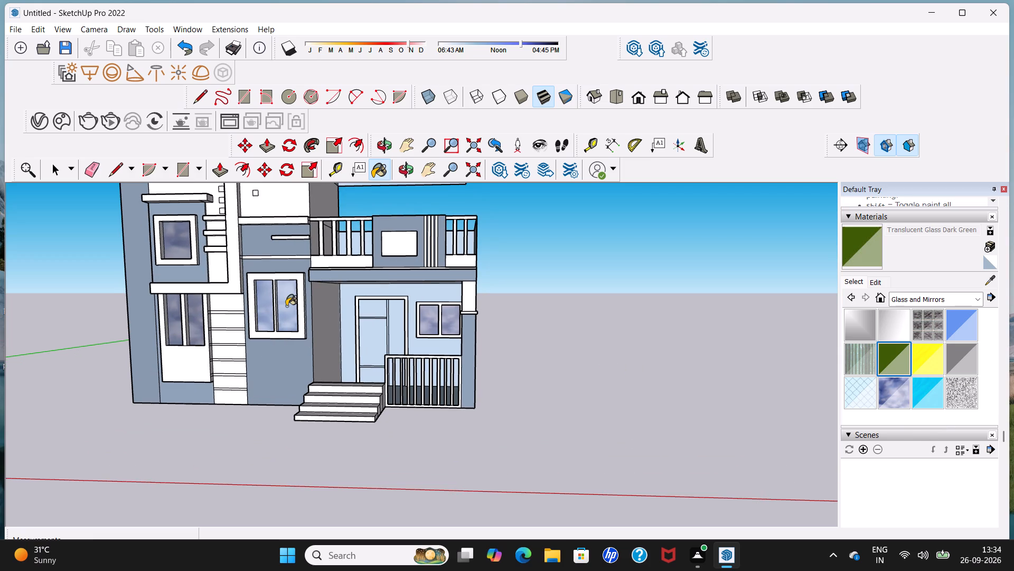
{"action": "left_click", "coordinate": [286, 307]}
{"action": "left_click", "coordinate": [262, 310]}
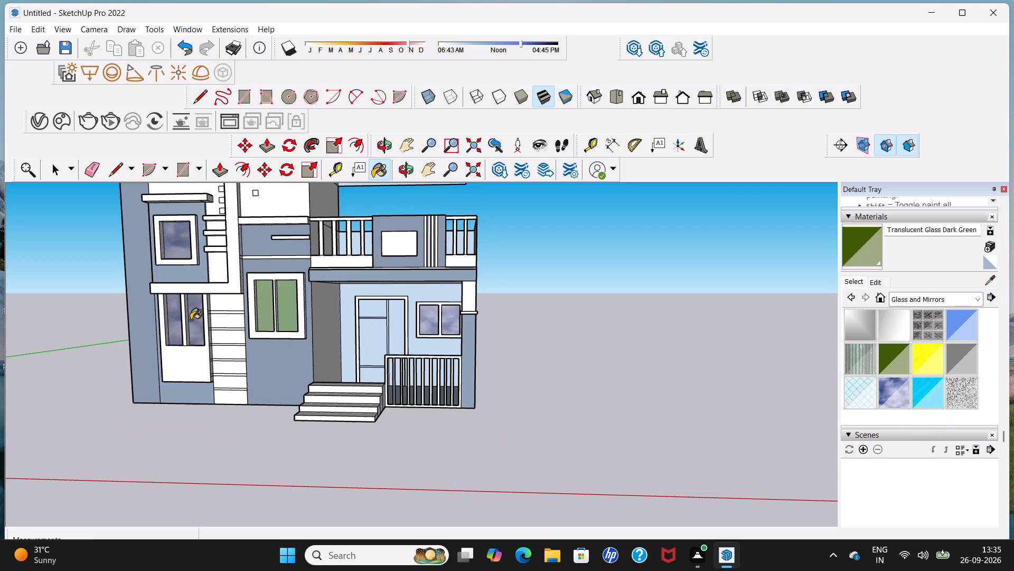
{"action": "left_click", "coordinate": [191, 320]}
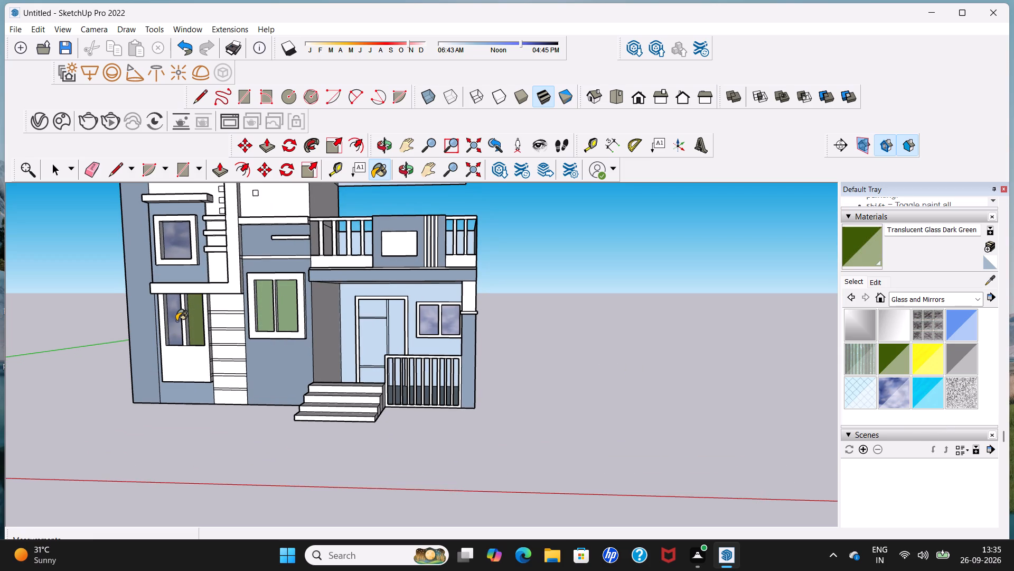
{"action": "left_click", "coordinate": [176, 321]}
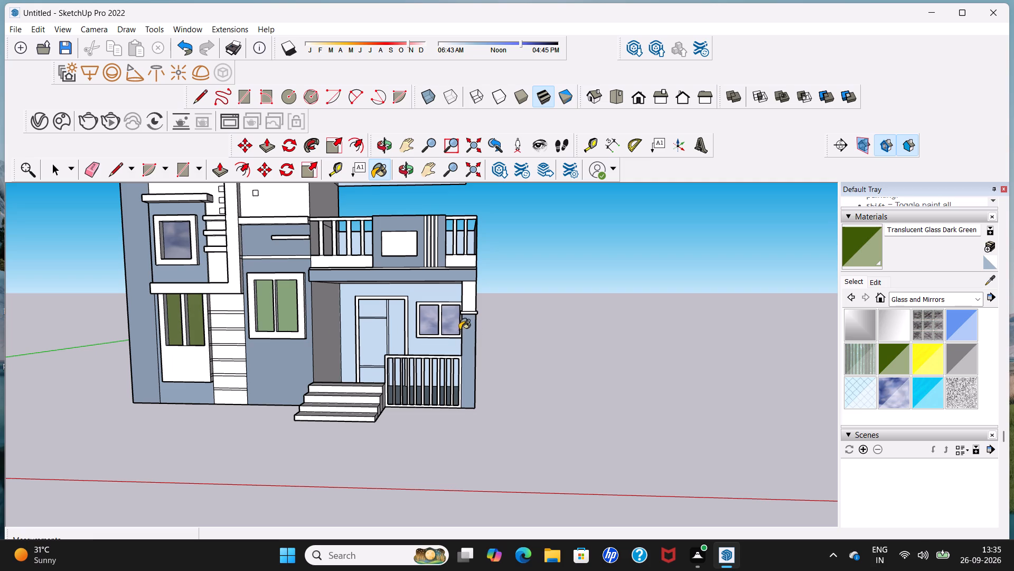
{"action": "left_click", "coordinate": [445, 322]}
{"action": "left_click", "coordinate": [427, 319]}
{"action": "scroll", "coordinate": [430, 319], "scroll_direction": "down", "scroll_amount": 6}
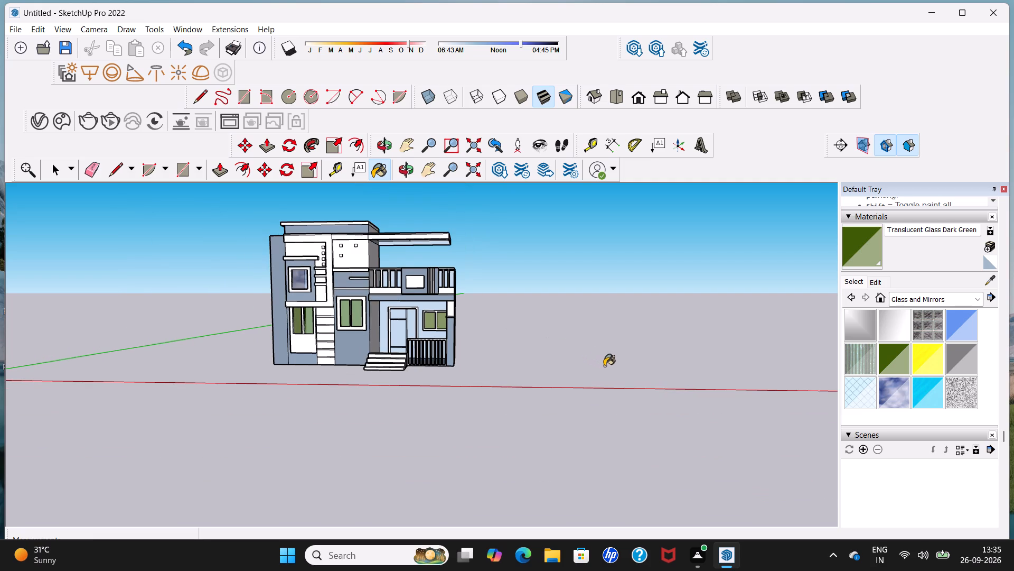
{"action": "scroll", "coordinate": [606, 370], "scroll_direction": "up", "scroll_amount": 4}
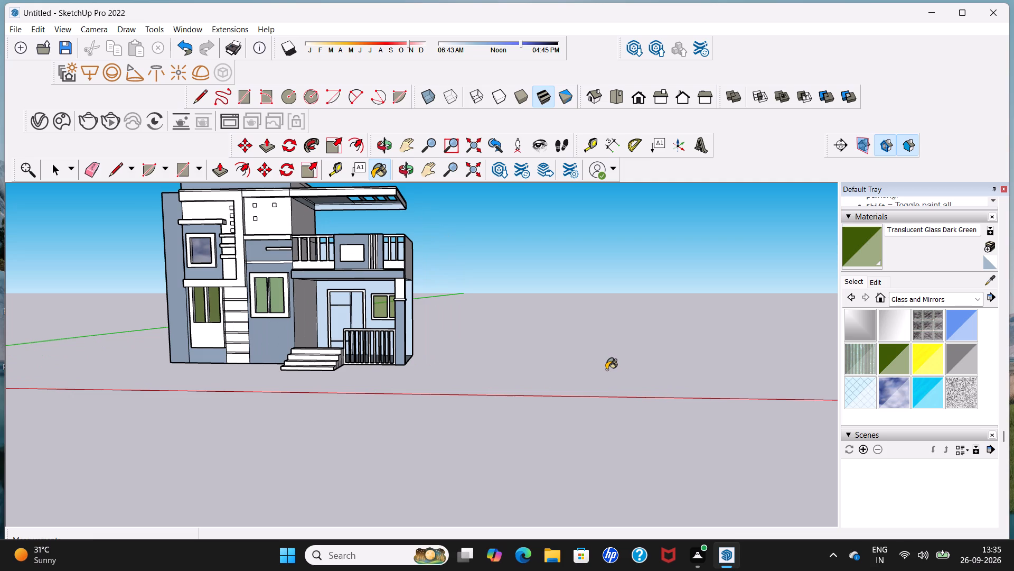
{"action": "scroll", "coordinate": [606, 370], "scroll_direction": "down", "scroll_amount": 2}
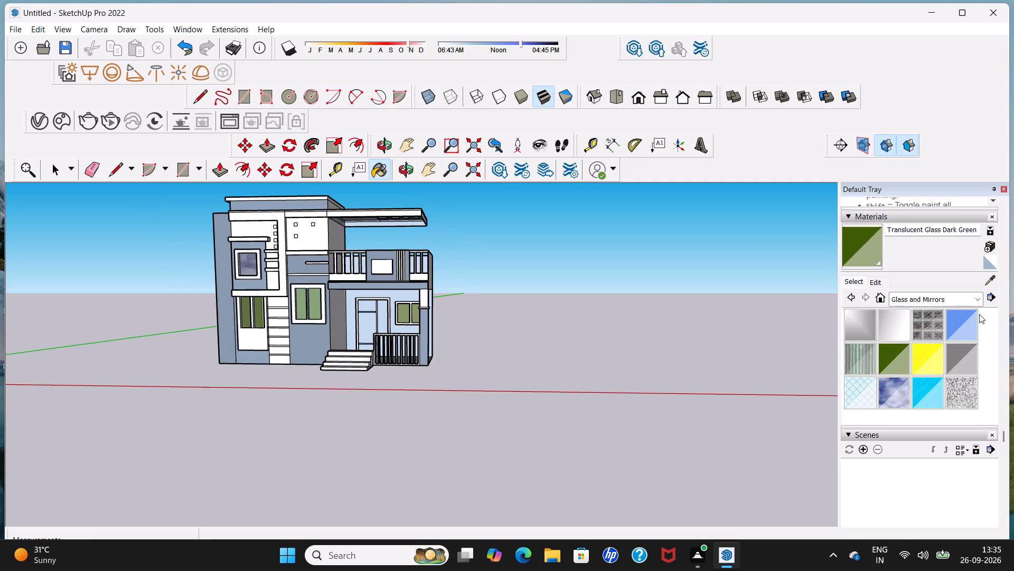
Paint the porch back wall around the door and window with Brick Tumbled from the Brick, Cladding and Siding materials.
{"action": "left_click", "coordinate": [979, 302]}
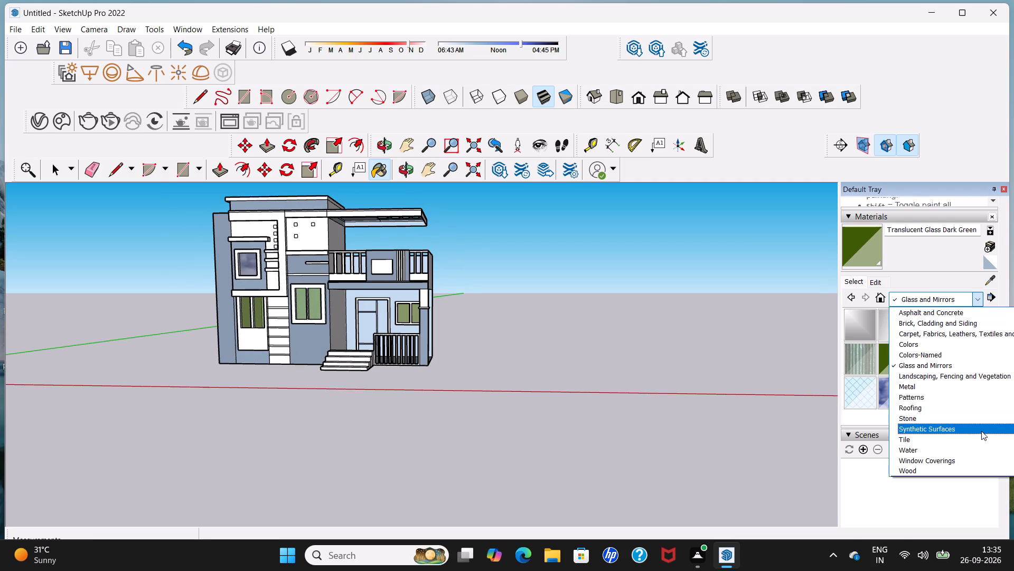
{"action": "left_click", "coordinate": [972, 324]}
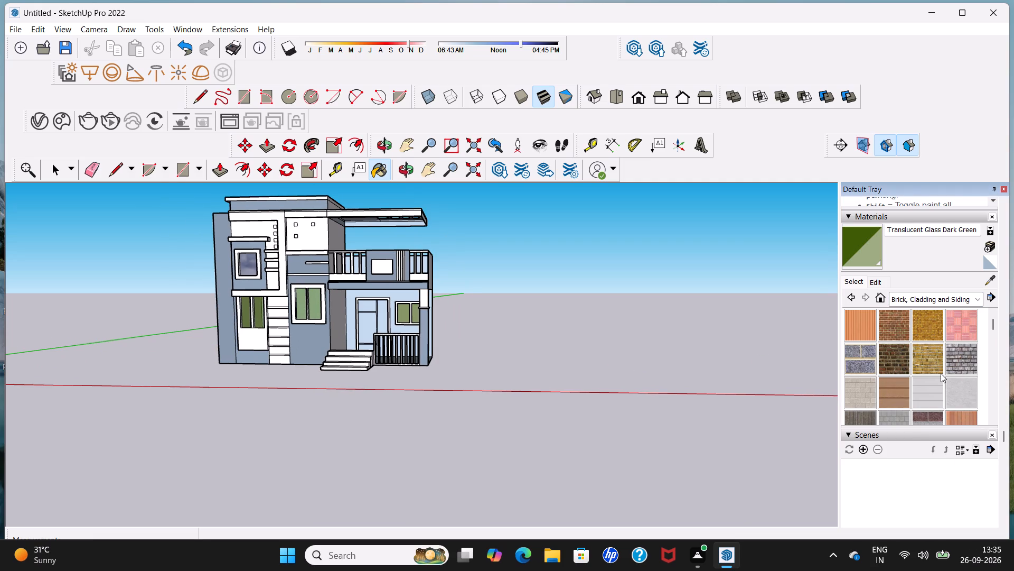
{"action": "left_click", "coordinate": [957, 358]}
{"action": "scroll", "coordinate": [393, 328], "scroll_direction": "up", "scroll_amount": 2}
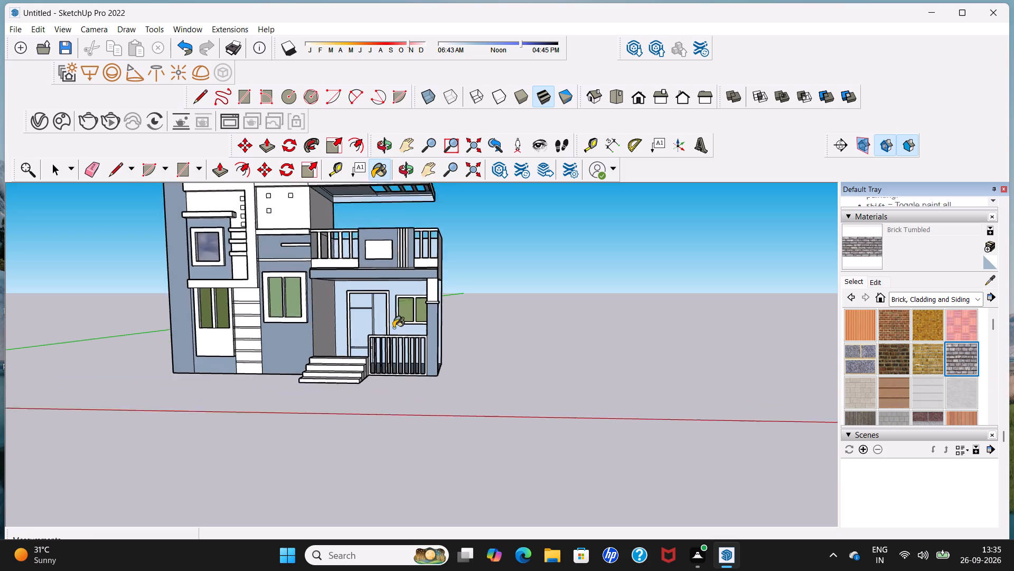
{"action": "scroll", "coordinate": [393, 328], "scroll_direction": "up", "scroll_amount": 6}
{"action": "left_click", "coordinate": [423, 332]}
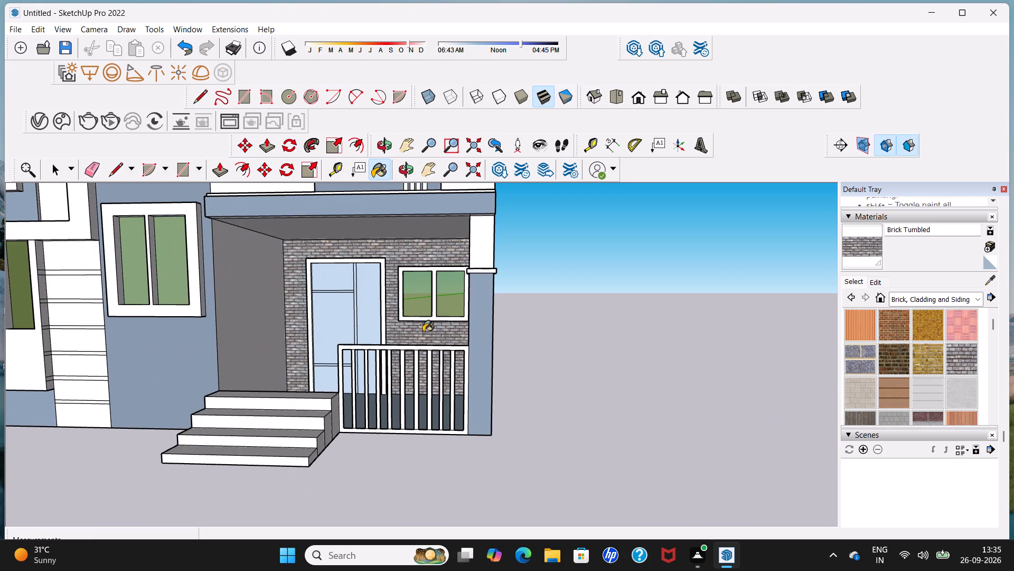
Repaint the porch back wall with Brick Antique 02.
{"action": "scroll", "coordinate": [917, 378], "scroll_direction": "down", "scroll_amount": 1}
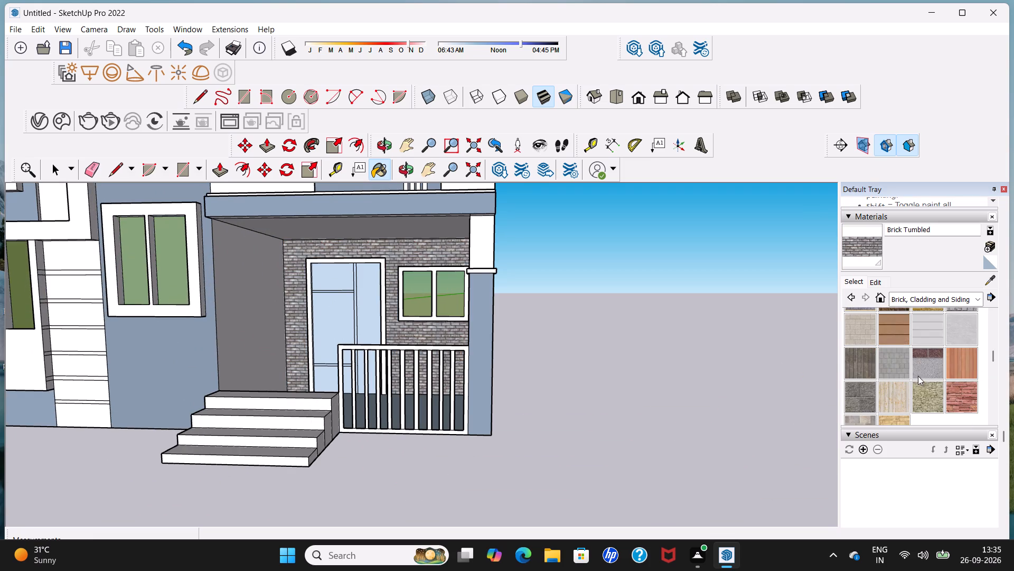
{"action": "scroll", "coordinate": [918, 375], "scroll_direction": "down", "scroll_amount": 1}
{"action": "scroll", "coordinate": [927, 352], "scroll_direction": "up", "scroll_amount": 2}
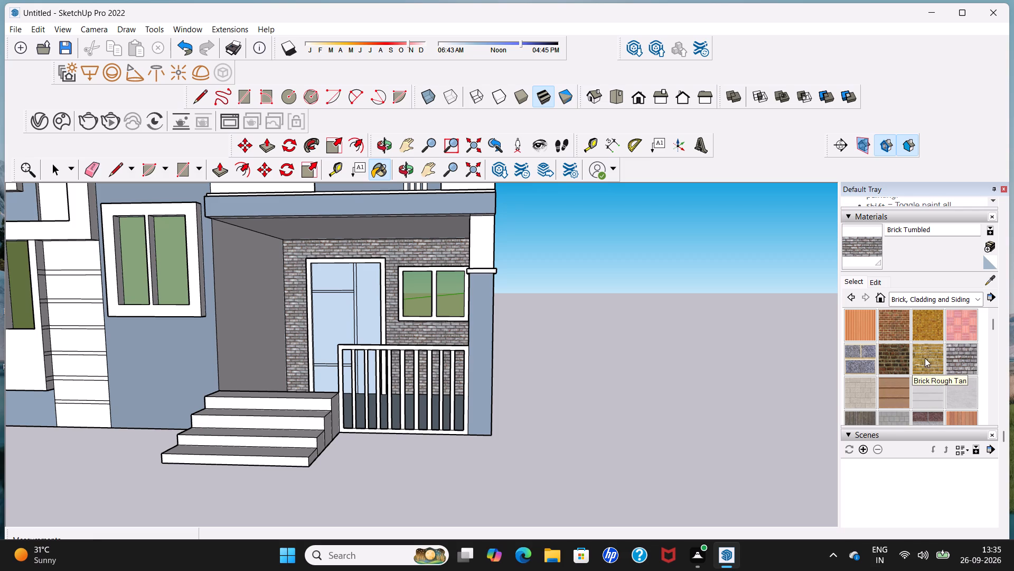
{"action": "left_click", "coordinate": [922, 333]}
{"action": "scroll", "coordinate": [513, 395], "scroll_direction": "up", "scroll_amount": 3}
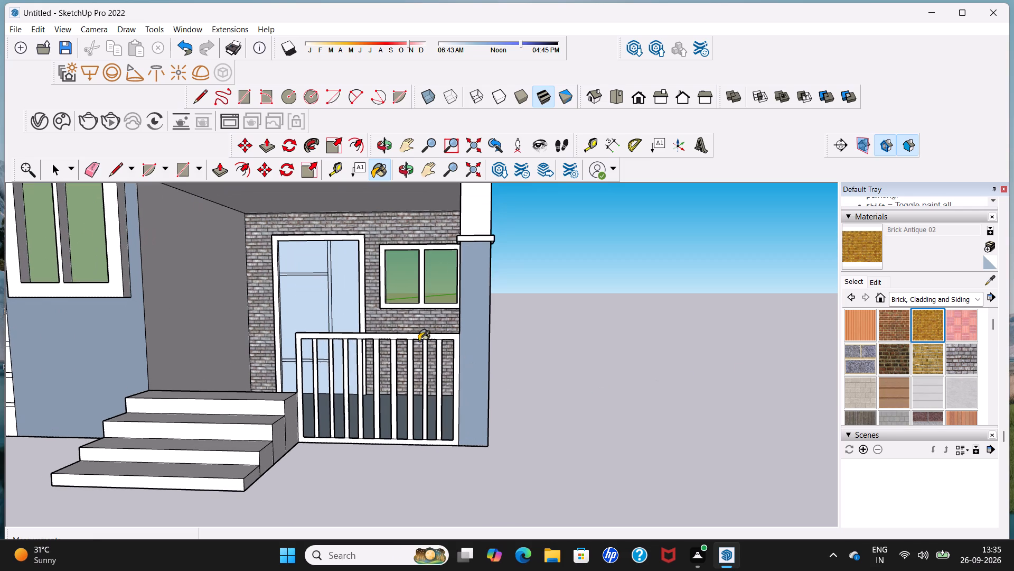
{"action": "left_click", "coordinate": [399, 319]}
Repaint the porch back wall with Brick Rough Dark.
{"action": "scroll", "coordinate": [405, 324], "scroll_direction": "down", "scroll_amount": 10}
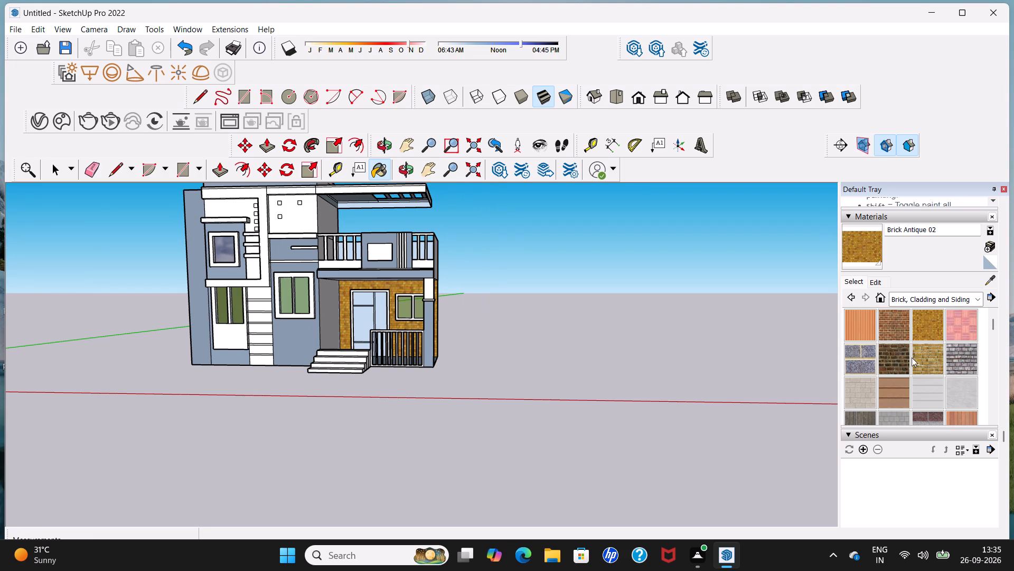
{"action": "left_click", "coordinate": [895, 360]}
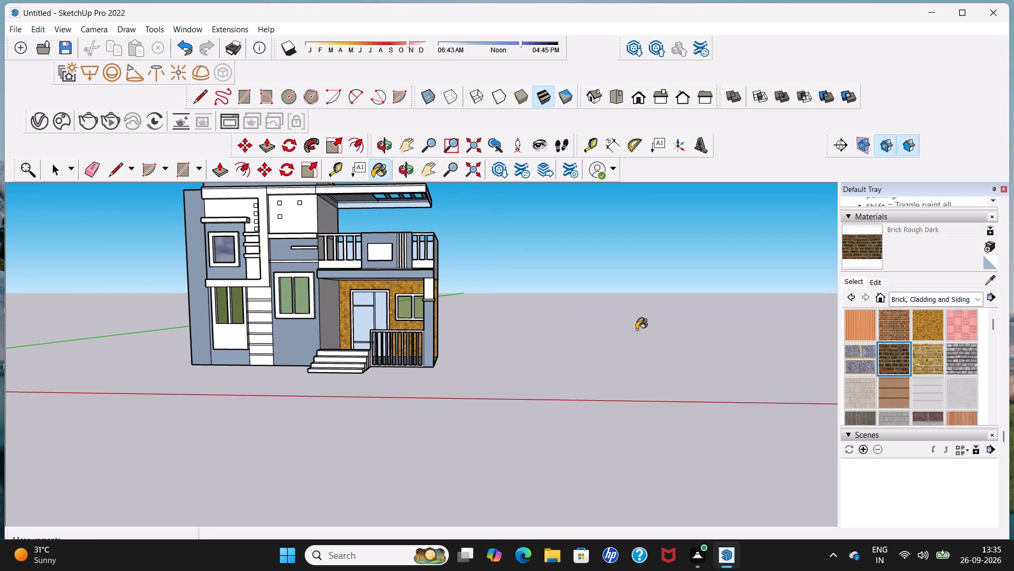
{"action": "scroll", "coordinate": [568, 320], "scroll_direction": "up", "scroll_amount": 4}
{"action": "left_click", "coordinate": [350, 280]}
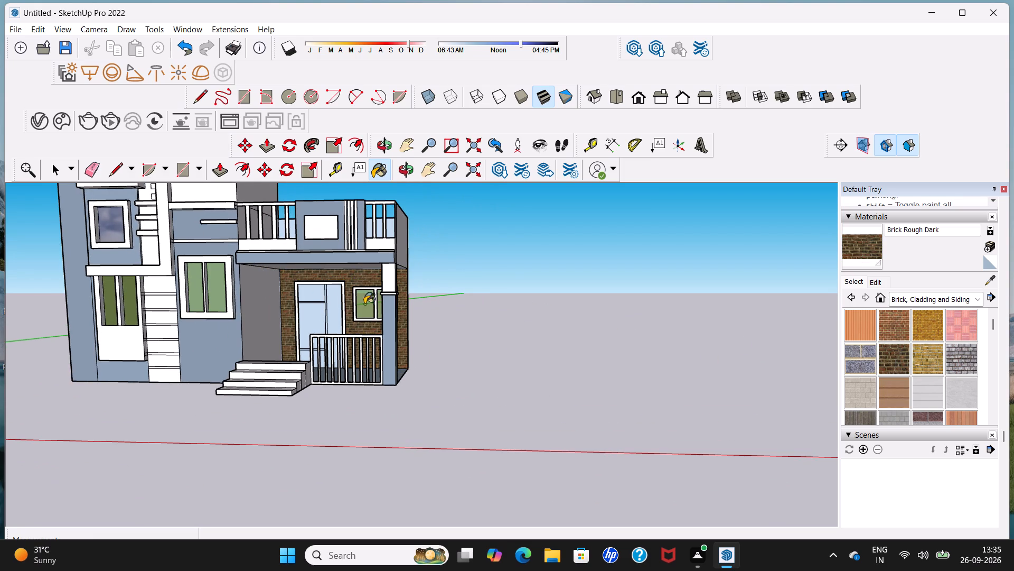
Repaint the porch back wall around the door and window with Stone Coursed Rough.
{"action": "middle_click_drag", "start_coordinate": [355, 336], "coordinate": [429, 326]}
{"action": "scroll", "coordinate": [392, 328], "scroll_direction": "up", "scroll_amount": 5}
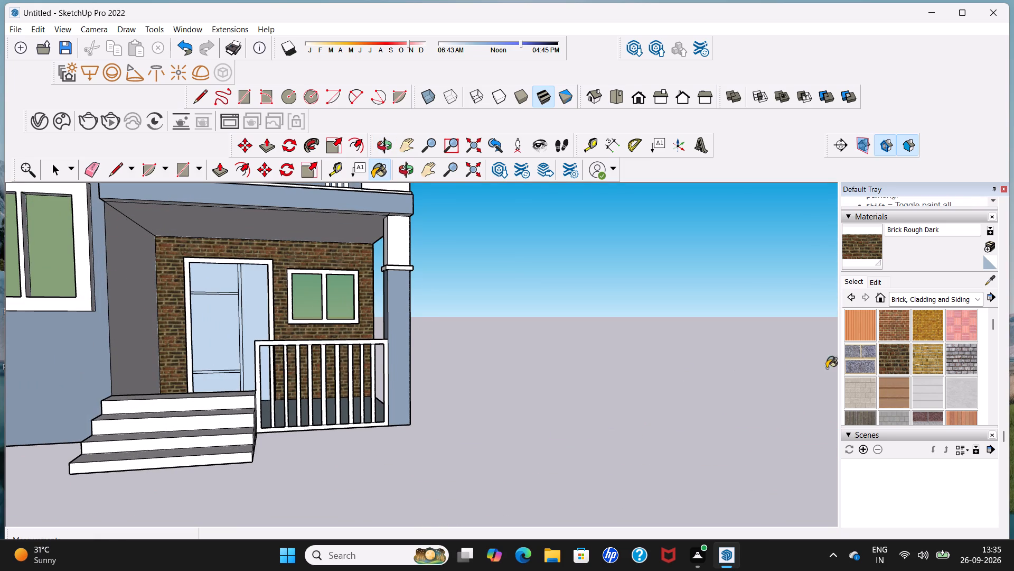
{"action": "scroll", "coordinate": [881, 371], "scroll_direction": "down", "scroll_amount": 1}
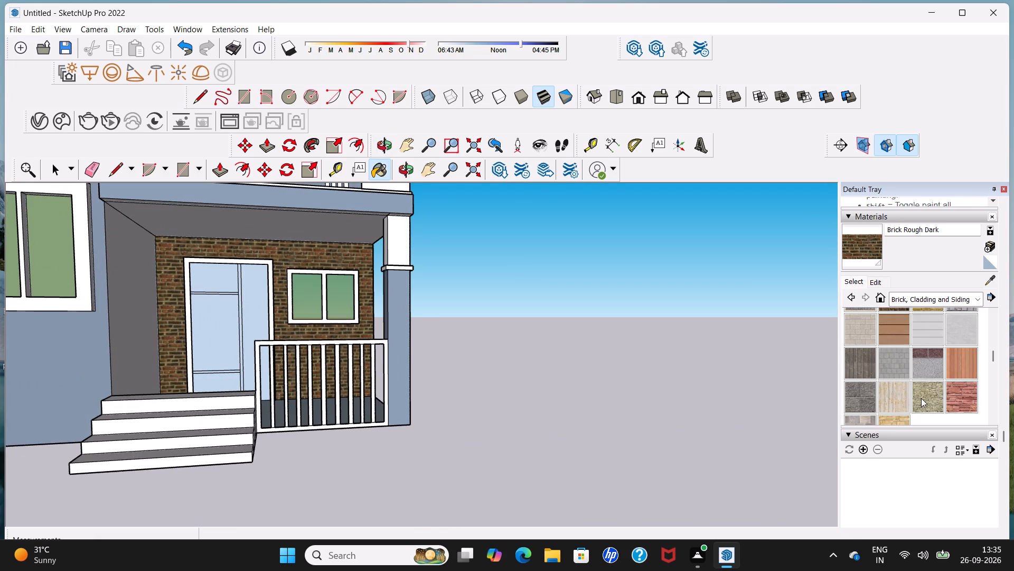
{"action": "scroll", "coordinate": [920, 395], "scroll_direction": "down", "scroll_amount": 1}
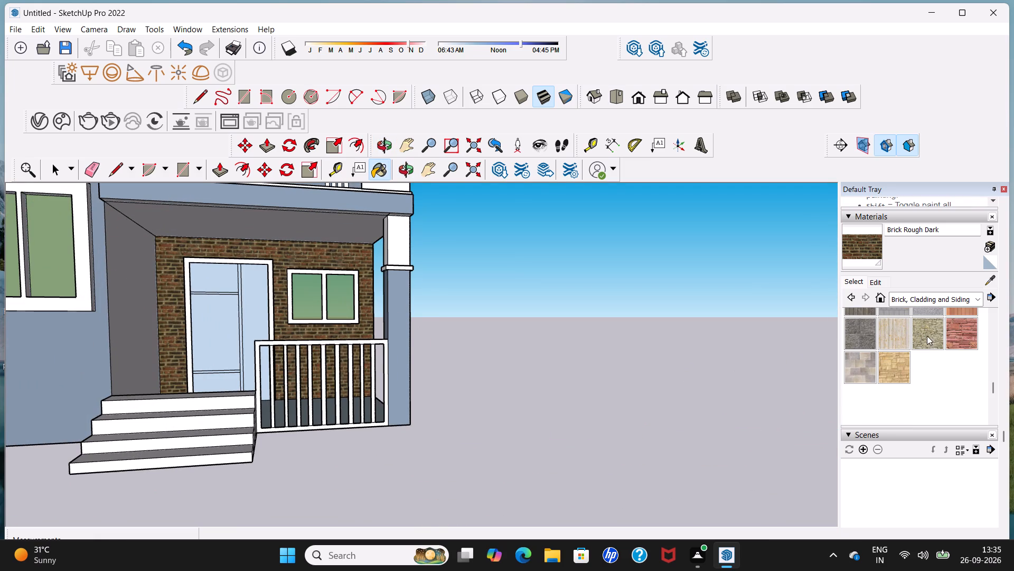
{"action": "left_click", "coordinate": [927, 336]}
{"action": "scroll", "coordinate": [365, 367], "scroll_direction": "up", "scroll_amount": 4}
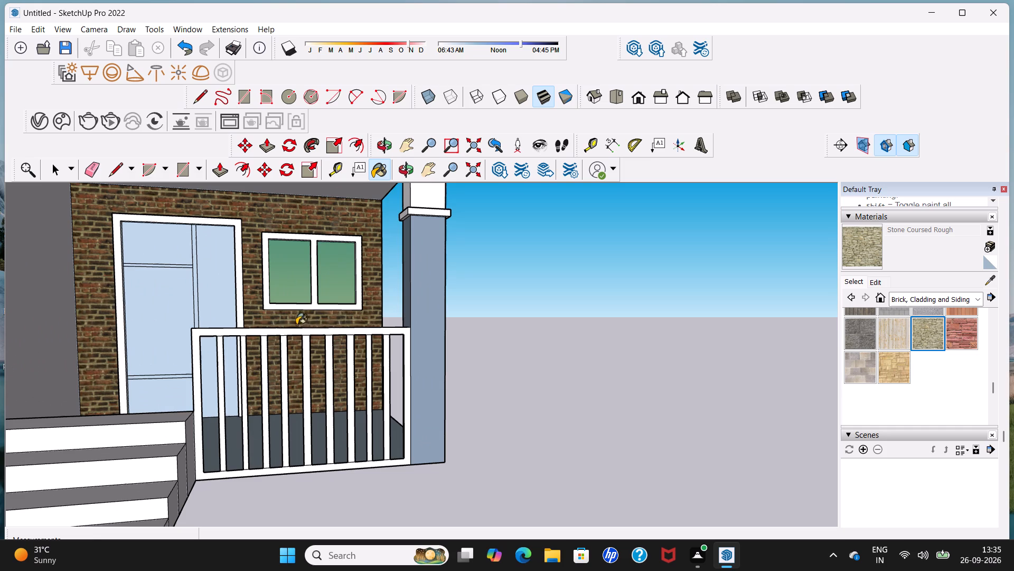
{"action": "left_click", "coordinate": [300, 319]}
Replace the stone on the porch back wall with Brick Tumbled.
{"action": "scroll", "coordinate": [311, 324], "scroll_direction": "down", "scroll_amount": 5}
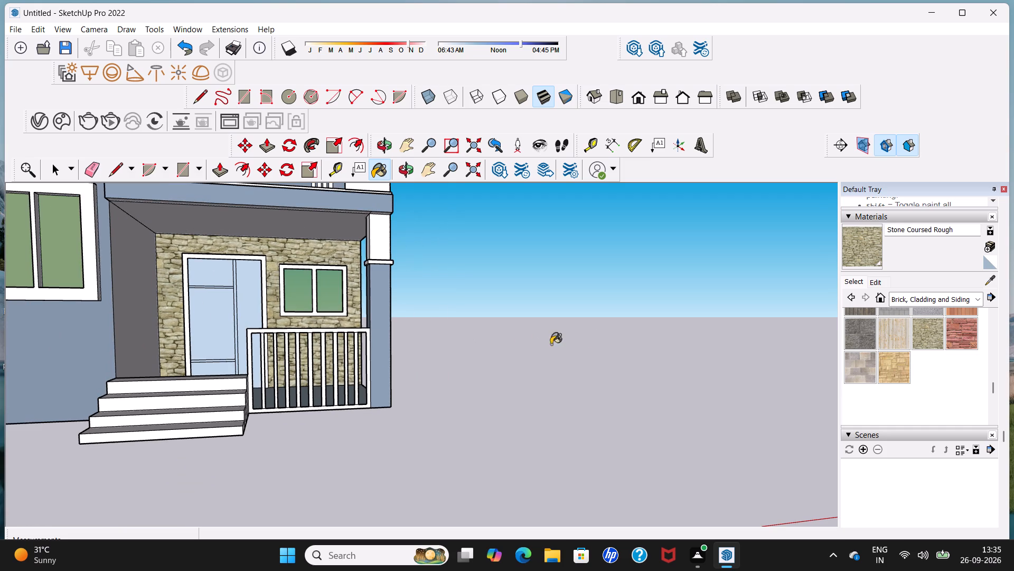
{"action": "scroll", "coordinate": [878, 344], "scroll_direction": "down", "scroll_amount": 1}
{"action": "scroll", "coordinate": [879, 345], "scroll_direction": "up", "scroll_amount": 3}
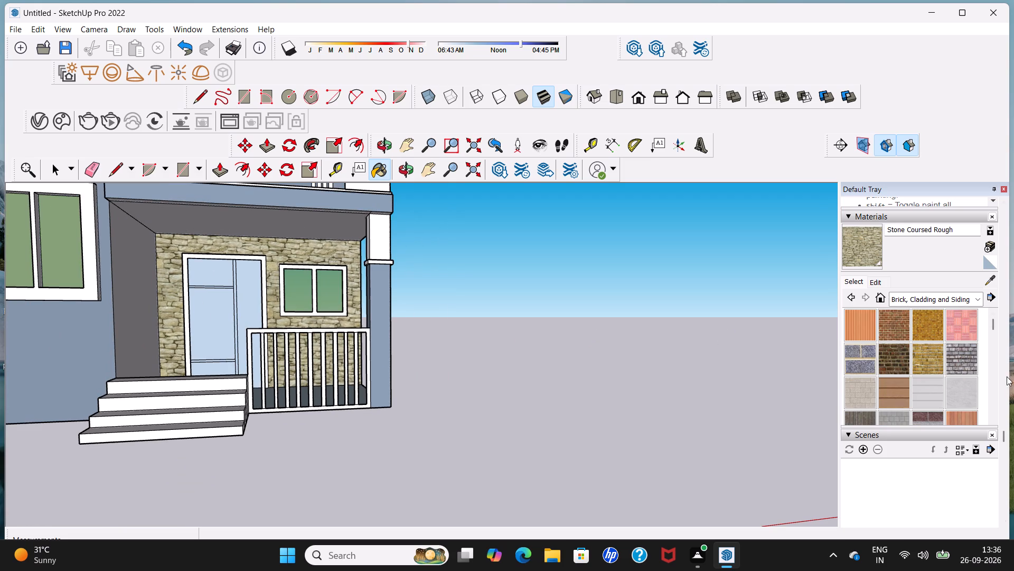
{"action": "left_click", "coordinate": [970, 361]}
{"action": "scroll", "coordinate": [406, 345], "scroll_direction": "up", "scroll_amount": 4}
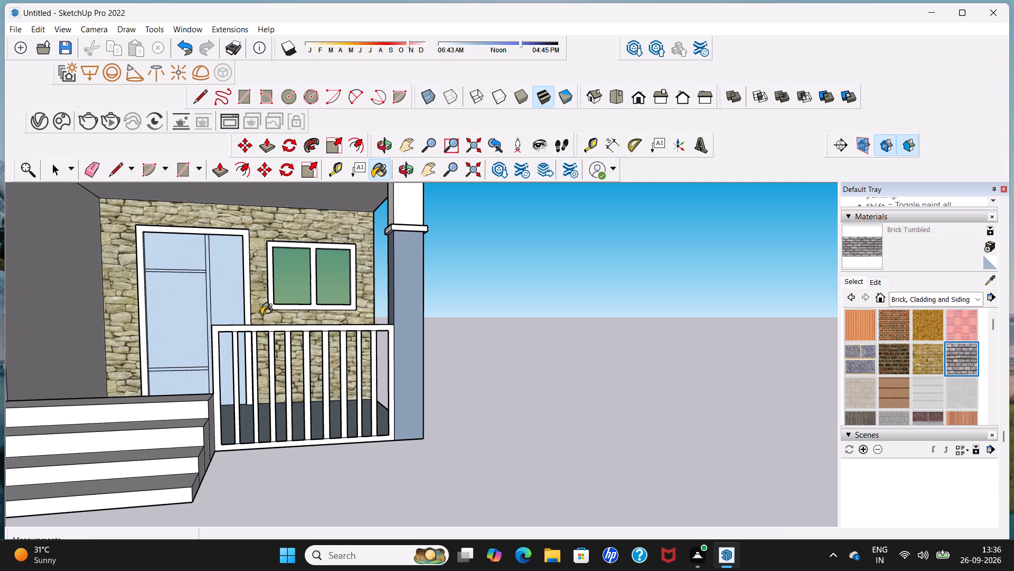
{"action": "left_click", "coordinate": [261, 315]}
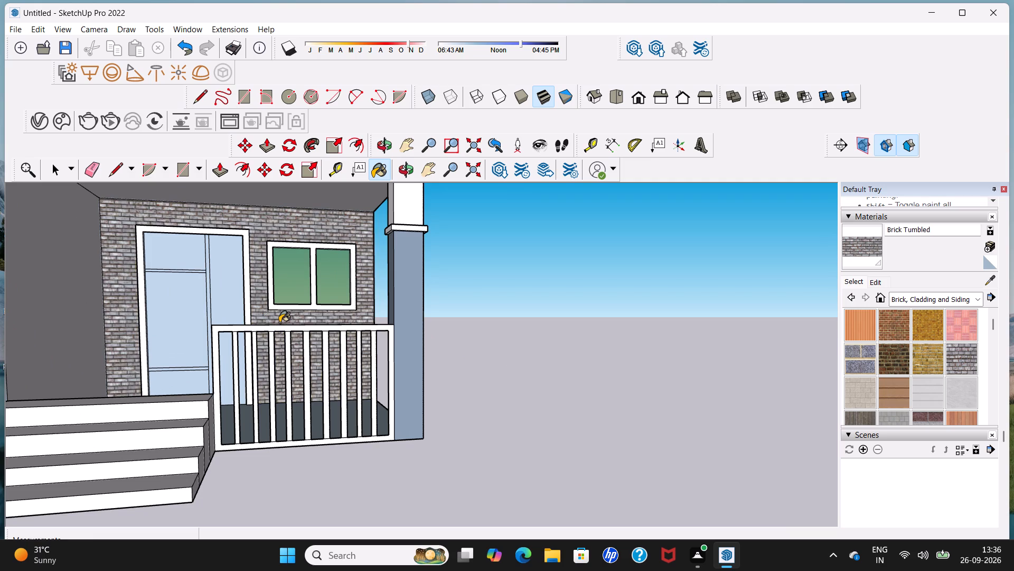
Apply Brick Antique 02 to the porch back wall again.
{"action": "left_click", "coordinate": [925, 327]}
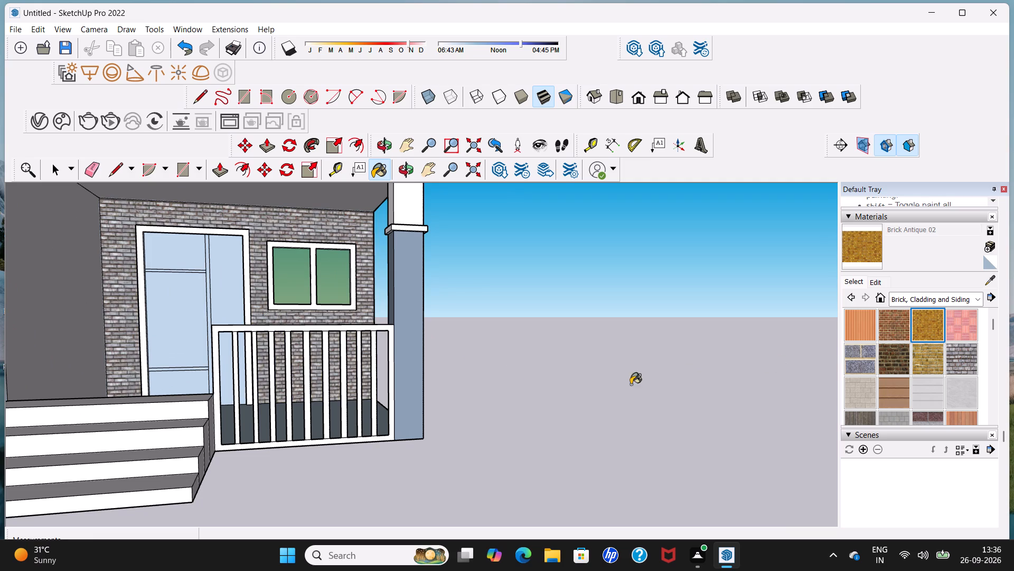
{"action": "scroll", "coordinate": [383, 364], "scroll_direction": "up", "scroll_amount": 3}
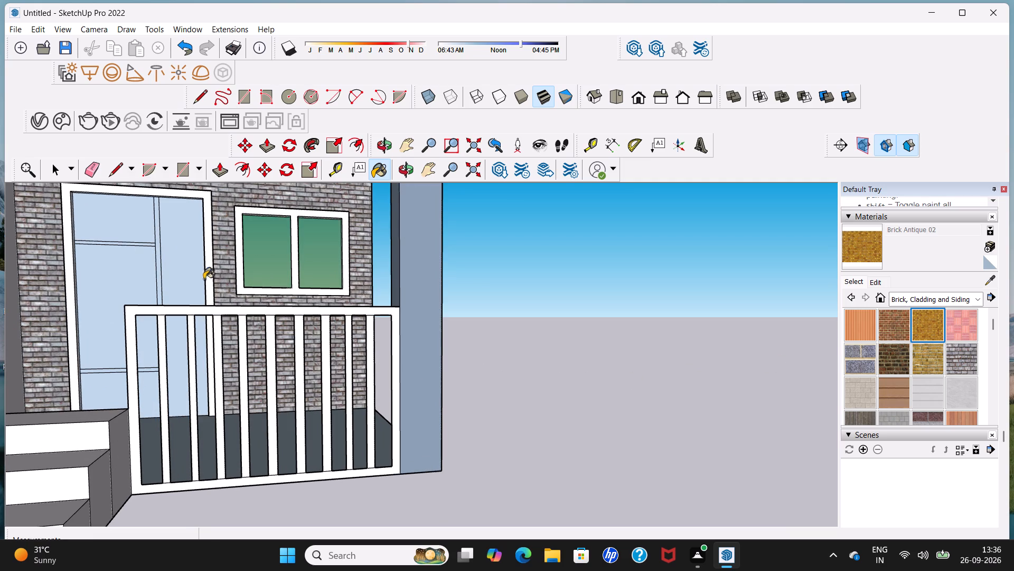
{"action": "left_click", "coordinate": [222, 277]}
Paint the porch back wall with Brick Tumbled in place of the antique brick.
{"action": "scroll", "coordinate": [224, 280], "scroll_direction": "down", "scroll_amount": 1}
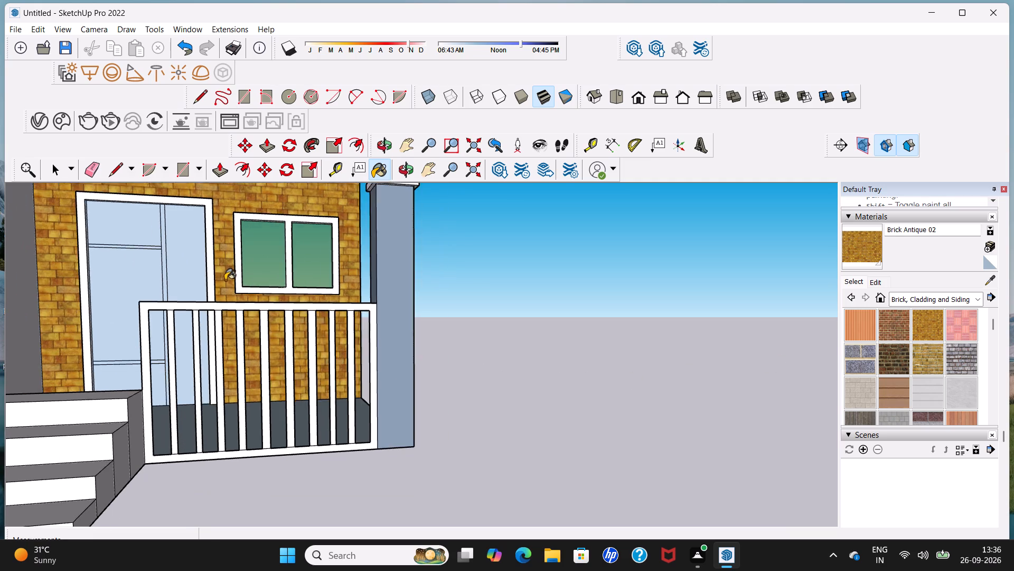
{"action": "scroll", "coordinate": [225, 280], "scroll_direction": "down", "scroll_amount": 2}
{"action": "scroll", "coordinate": [947, 404], "scroll_direction": "up", "scroll_amount": 2}
{"action": "scroll", "coordinate": [947, 406], "scroll_direction": "down", "scroll_amount": 2}
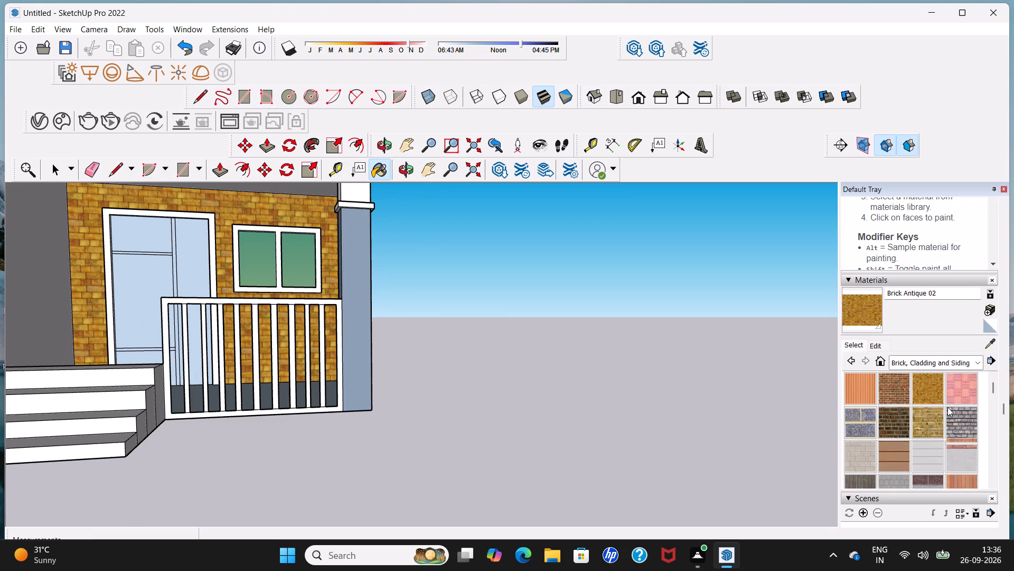
{"action": "scroll", "coordinate": [949, 404], "scroll_direction": "up", "scroll_amount": 1}
{"action": "left_click", "coordinate": [963, 415]}
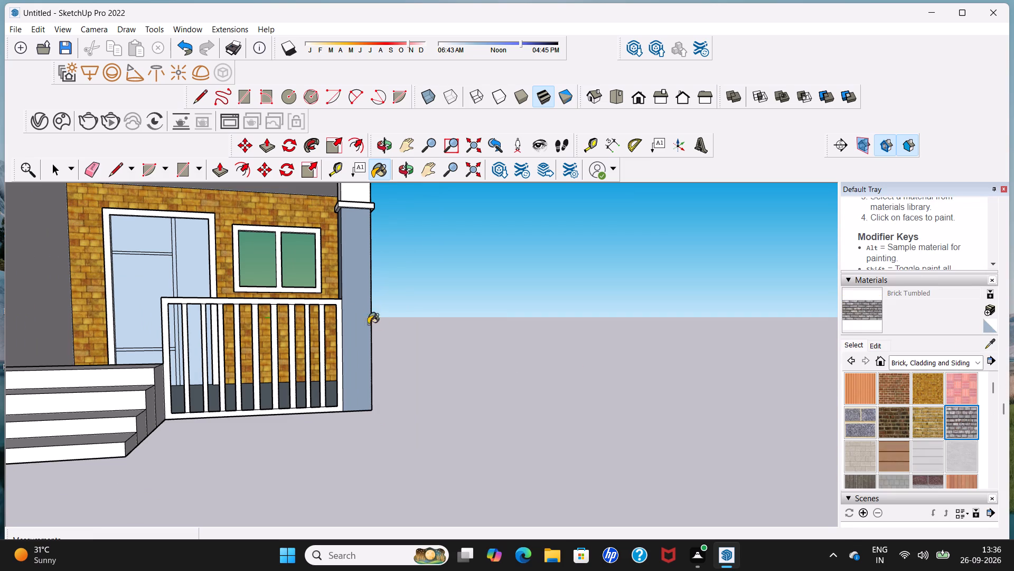
{"action": "scroll", "coordinate": [308, 299], "scroll_direction": "up", "scroll_amount": 3}
{"action": "left_click", "coordinate": [330, 294]}
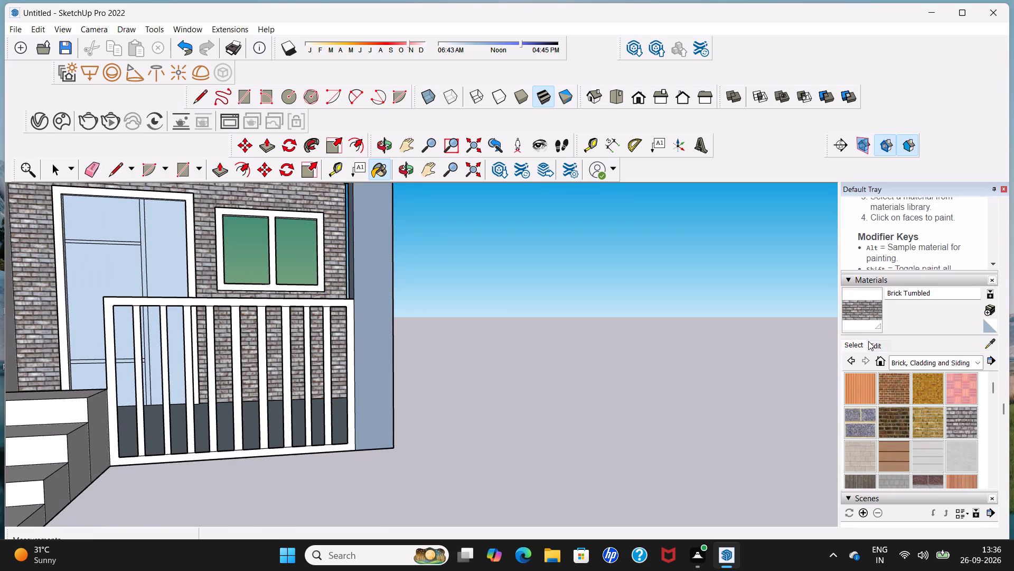
Examine the brick porch wall against the whole front elevation from several angles.
{"action": "scroll", "coordinate": [596, 358], "scroll_direction": "down", "scroll_amount": 12}
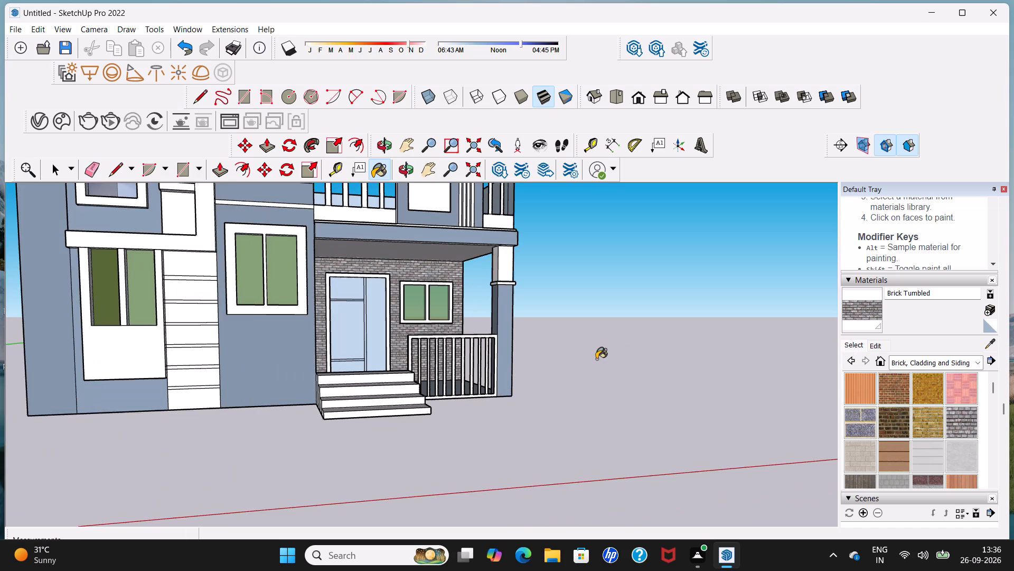
{"action": "scroll", "coordinate": [596, 359], "scroll_direction": "down", "scroll_amount": 10}
{"action": "middle_click_drag", "start_coordinate": [624, 359], "coordinate": [584, 372]}
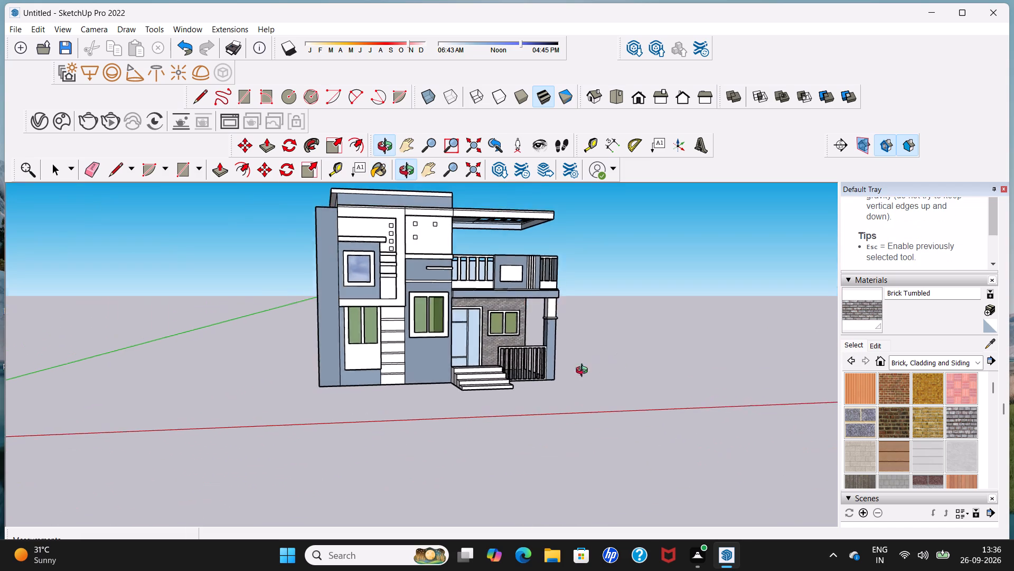
{"action": "middle_click_drag", "start_coordinate": [584, 372], "coordinate": [503, 370]}
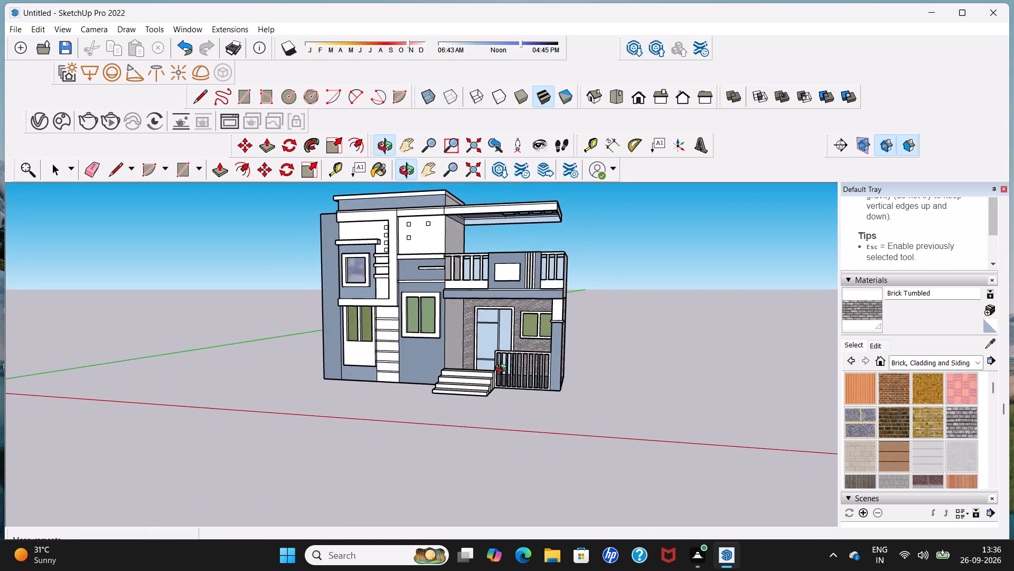
{"action": "middle_click_drag", "start_coordinate": [503, 370], "coordinate": [473, 370]}
{"action": "middle_click_drag", "start_coordinate": [481, 369], "coordinate": [514, 365]}
{"action": "scroll", "coordinate": [610, 360], "scroll_direction": "up", "scroll_amount": 2}
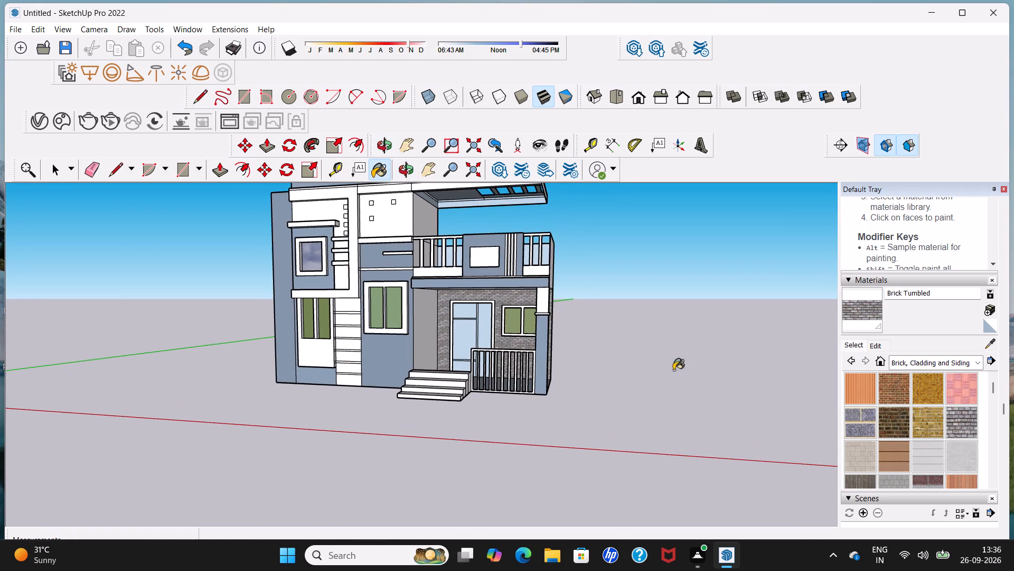
Enlarge the Brick Tumbled texture on the porch wall, trying a width of 5' before settling on 6'.
{"action": "left_click", "coordinate": [870, 345]}
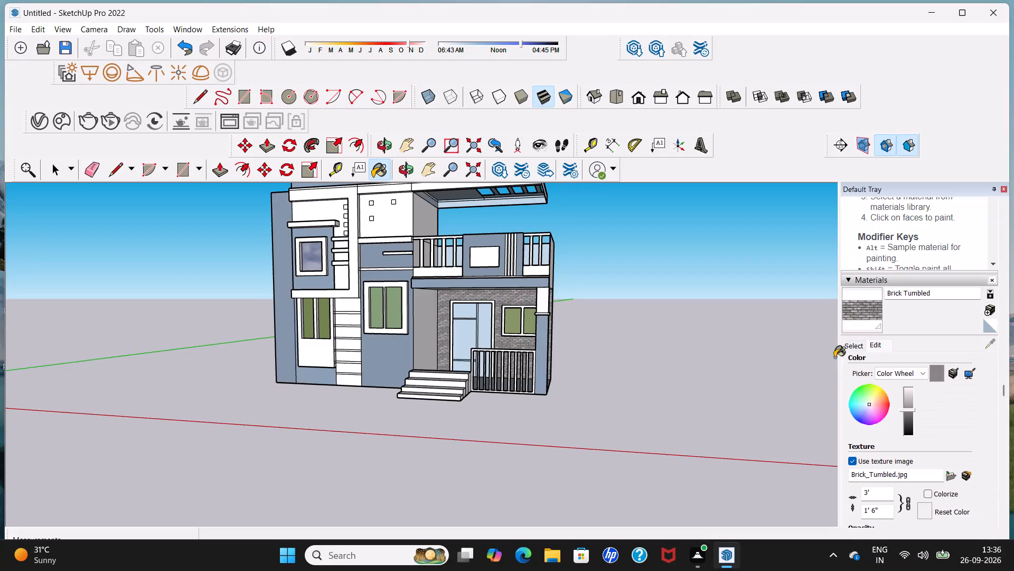
{"action": "scroll", "coordinate": [688, 357], "scroll_direction": "up", "scroll_amount": 3}
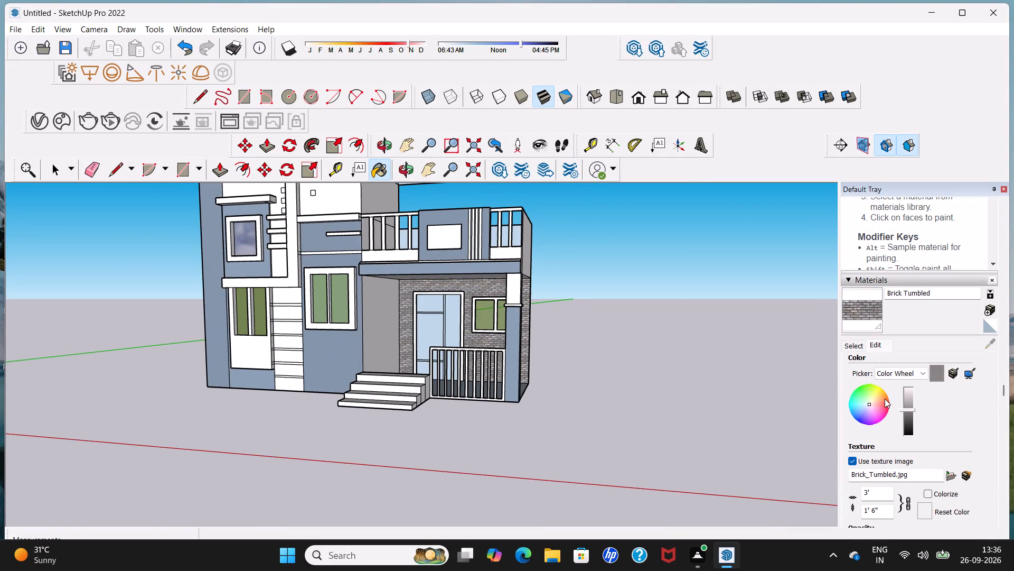
{"action": "left_click", "coordinate": [880, 491]}
{"action": "key", "text": "BackSpace"}
{"action": "key", "text": "BackSpace"}
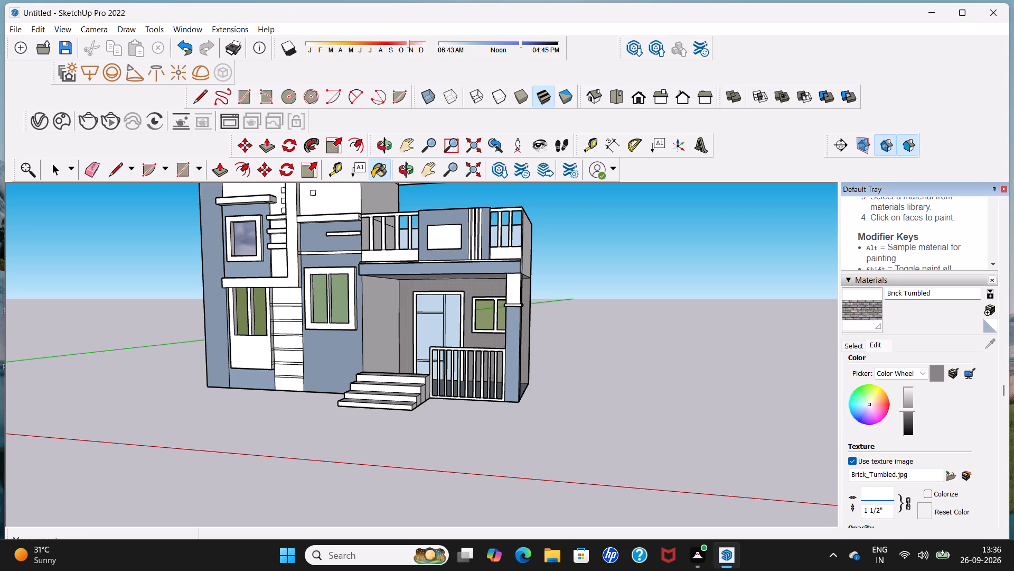
{"action": "type", "text": "5'"}
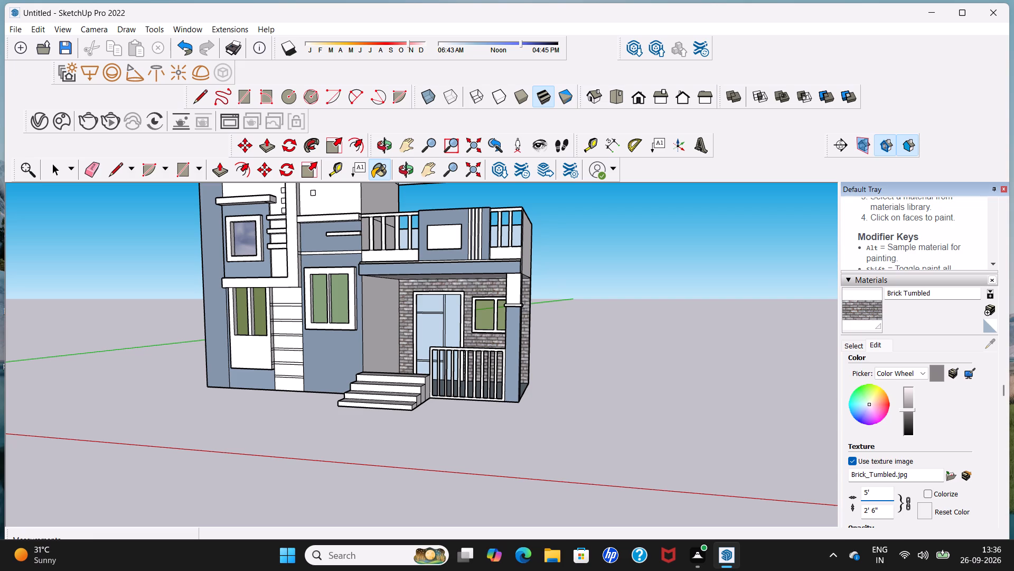
{"action": "key", "text": "BackSpace"}
{"action": "key", "text": "BackSpace"}
{"action": "type", "text": "6'"}
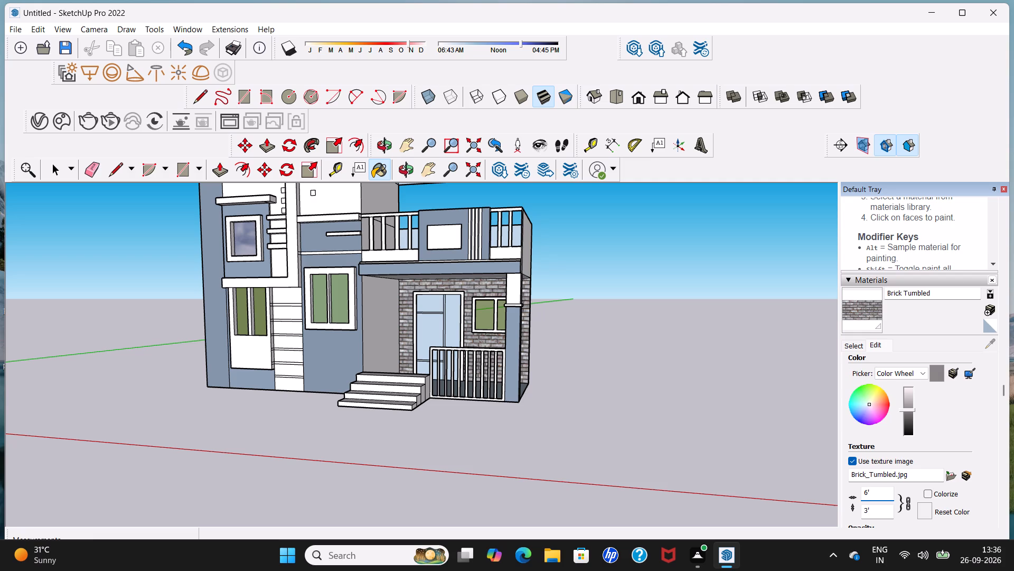
{"action": "key", "text": "Return"}
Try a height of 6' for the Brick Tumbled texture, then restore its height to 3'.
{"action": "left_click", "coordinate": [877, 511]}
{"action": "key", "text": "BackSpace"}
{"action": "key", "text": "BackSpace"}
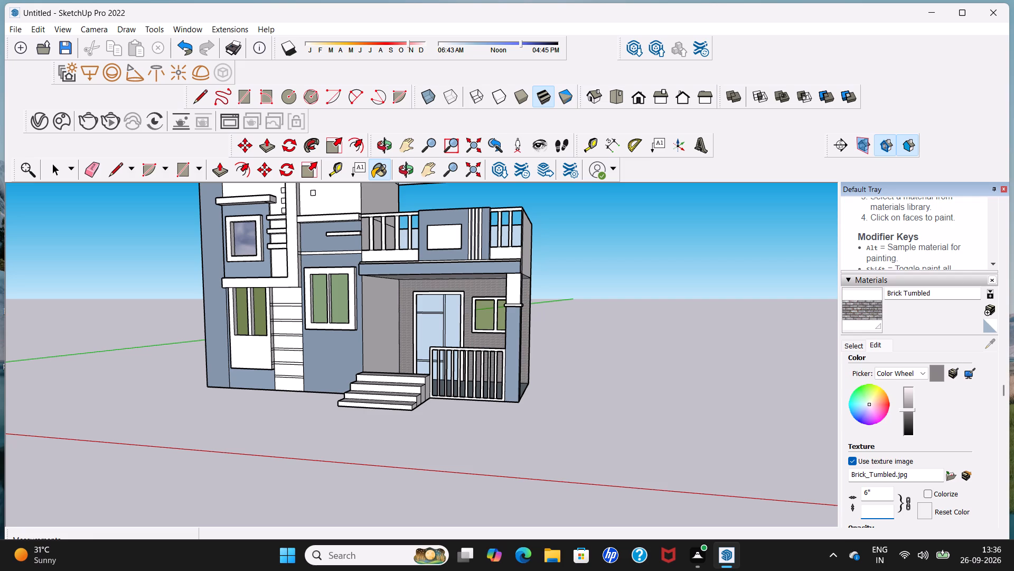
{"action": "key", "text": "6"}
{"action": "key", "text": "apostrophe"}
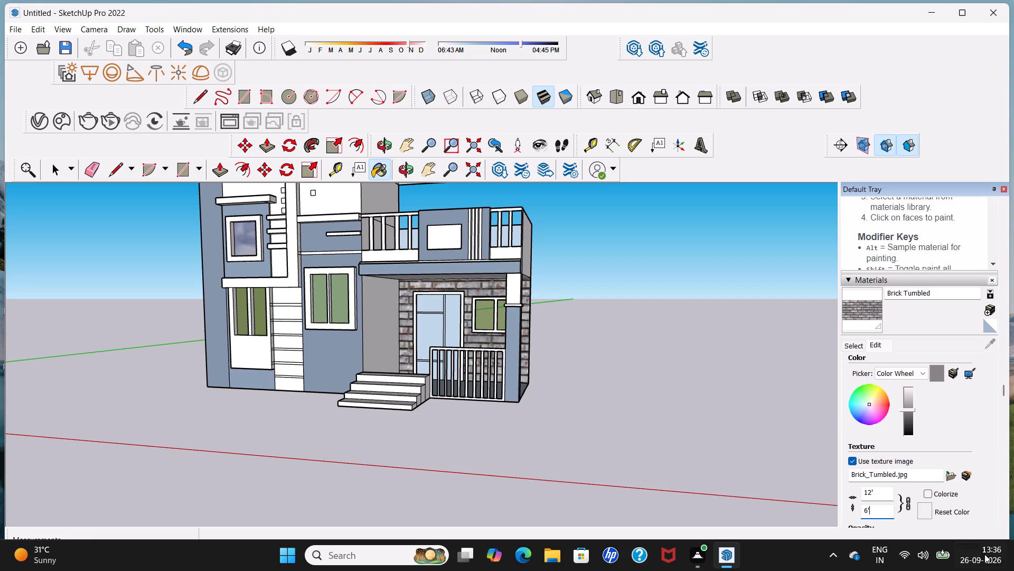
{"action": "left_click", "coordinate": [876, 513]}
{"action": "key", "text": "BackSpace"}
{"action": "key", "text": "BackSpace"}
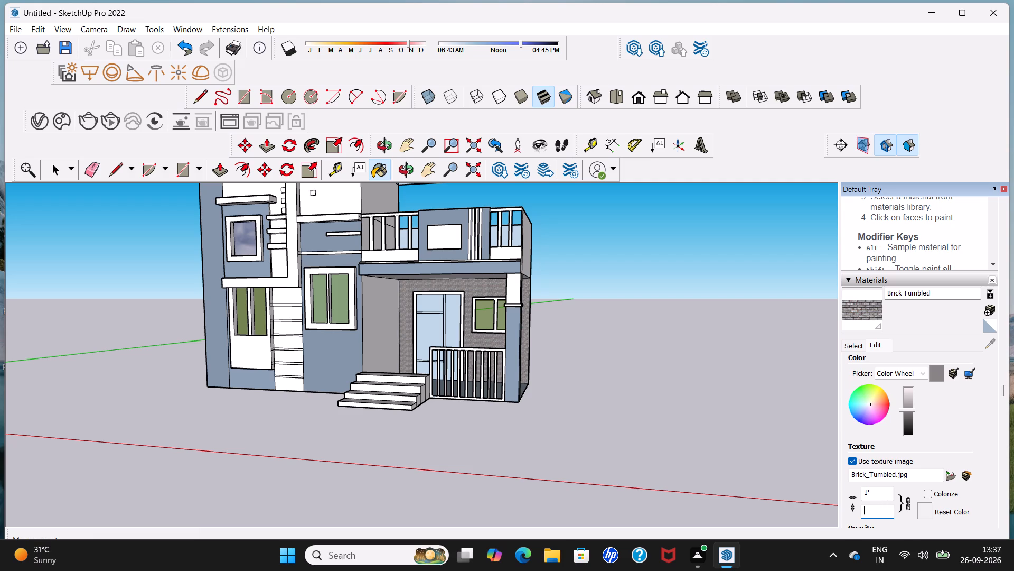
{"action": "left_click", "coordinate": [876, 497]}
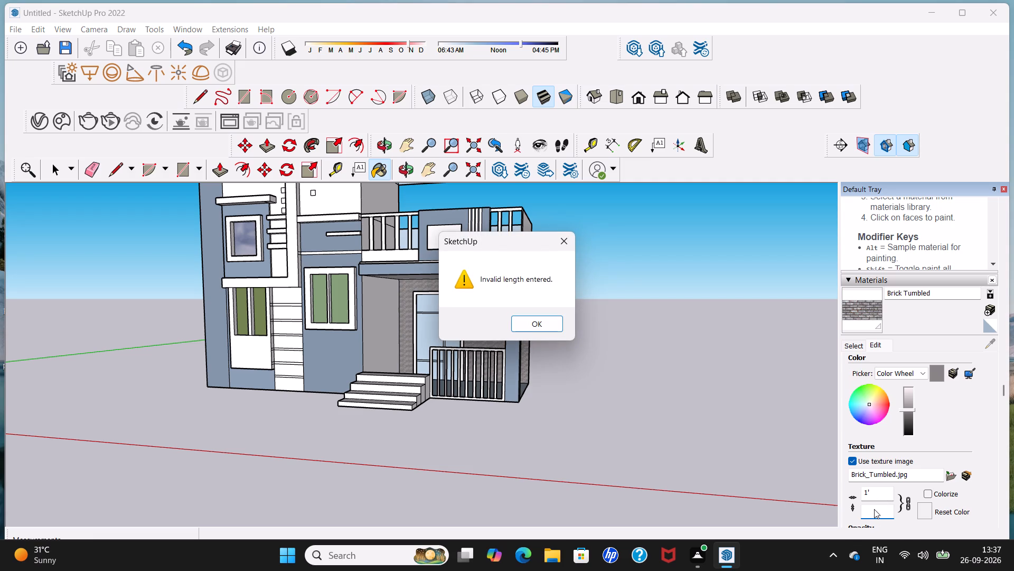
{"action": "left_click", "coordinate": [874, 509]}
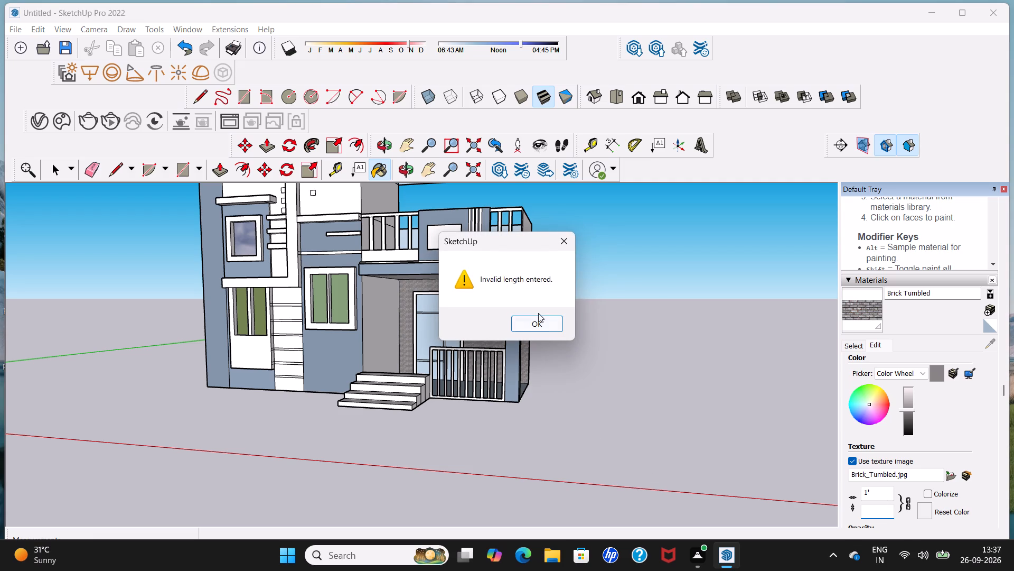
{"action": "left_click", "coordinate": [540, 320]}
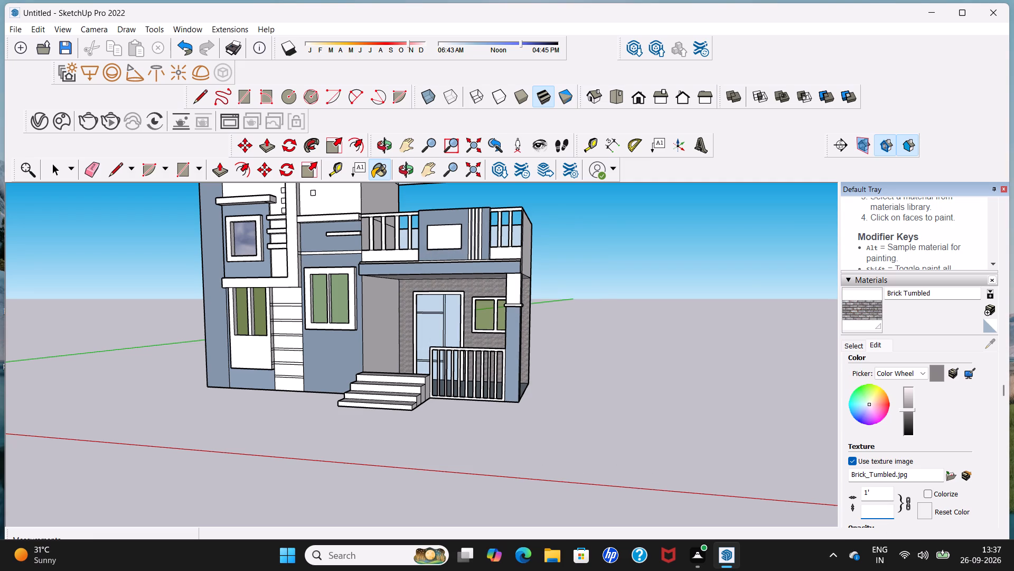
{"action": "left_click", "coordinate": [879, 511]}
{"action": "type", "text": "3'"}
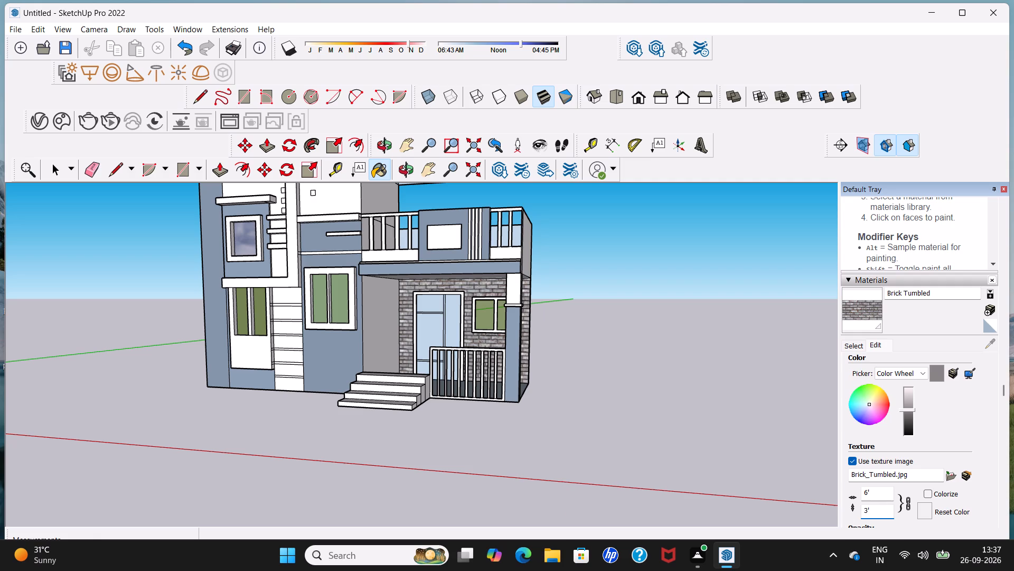
Paint the front door's frame and its large middle panel with 0018_Brown from the Colors-Named collection.
{"action": "middle_click_drag", "start_coordinate": [273, 486], "coordinate": [379, 456]}
{"action": "scroll", "coordinate": [381, 430], "scroll_direction": "down", "scroll_amount": 5}
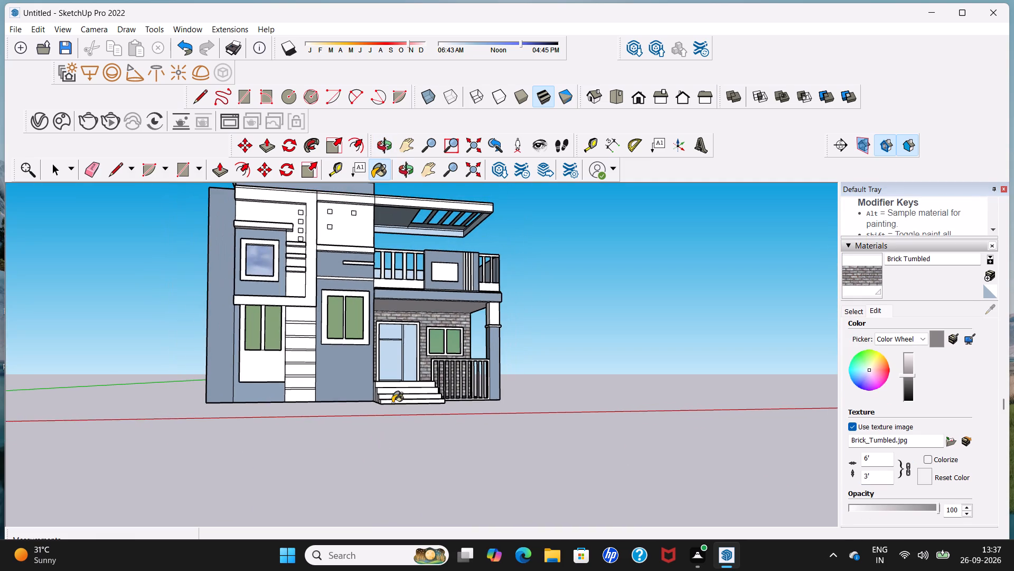
{"action": "middle_click_drag", "start_coordinate": [394, 397], "coordinate": [361, 458]}
{"action": "scroll", "coordinate": [383, 423], "scroll_direction": "down", "scroll_amount": 1}
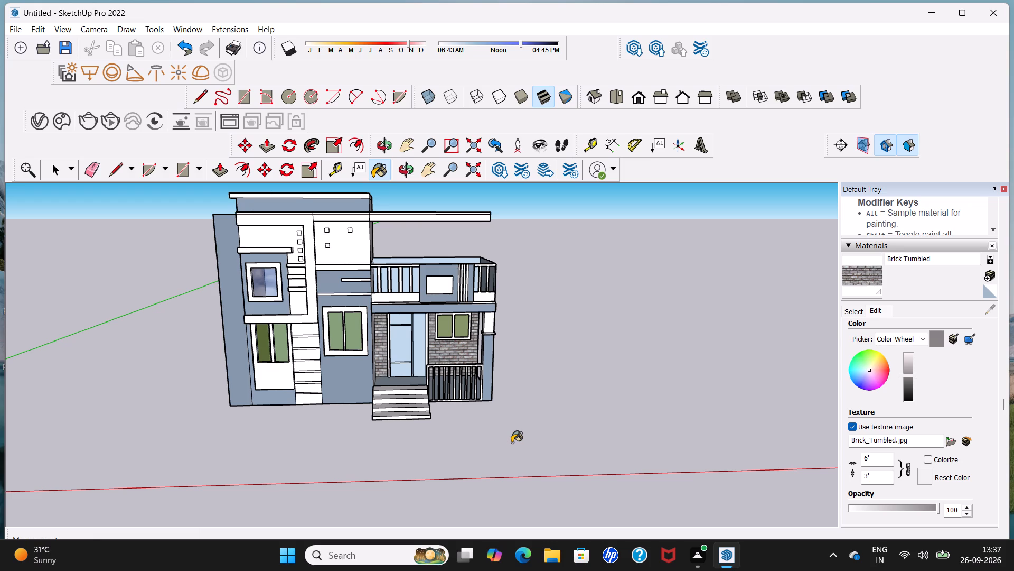
{"action": "key", "text": "space"}
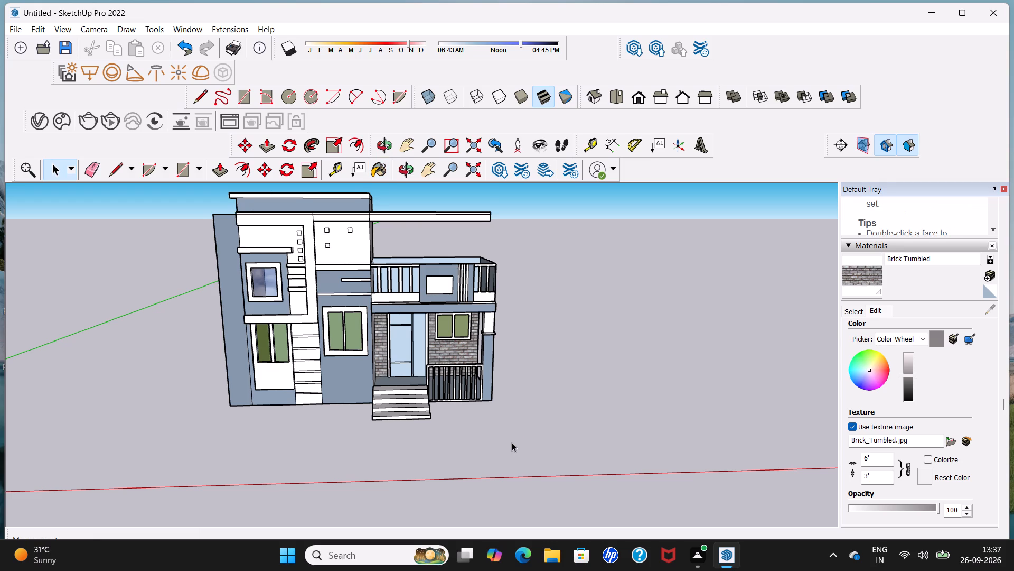
{"action": "scroll", "coordinate": [512, 443], "scroll_direction": "up", "scroll_amount": 2}
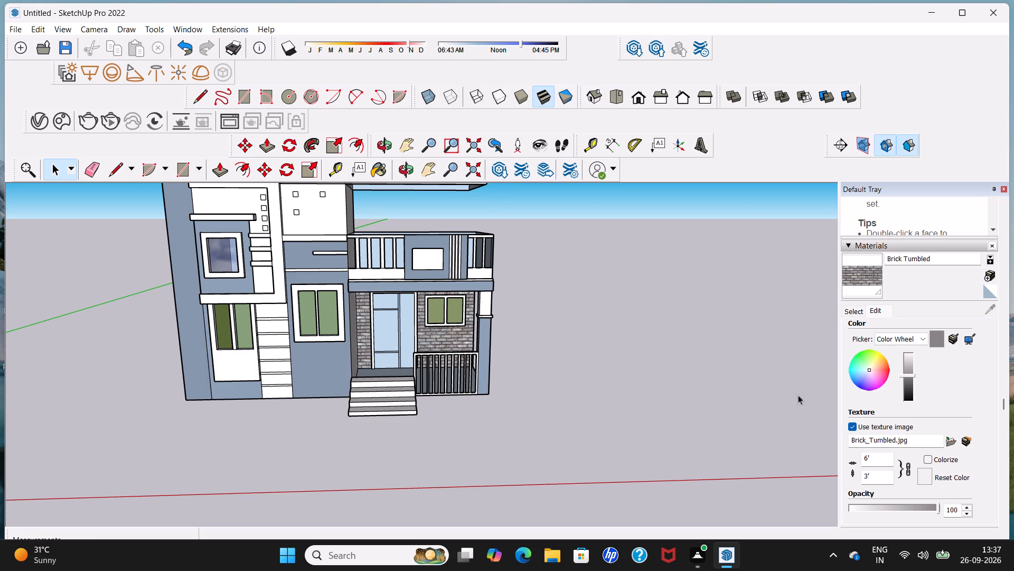
{"action": "left_click", "coordinate": [855, 312]}
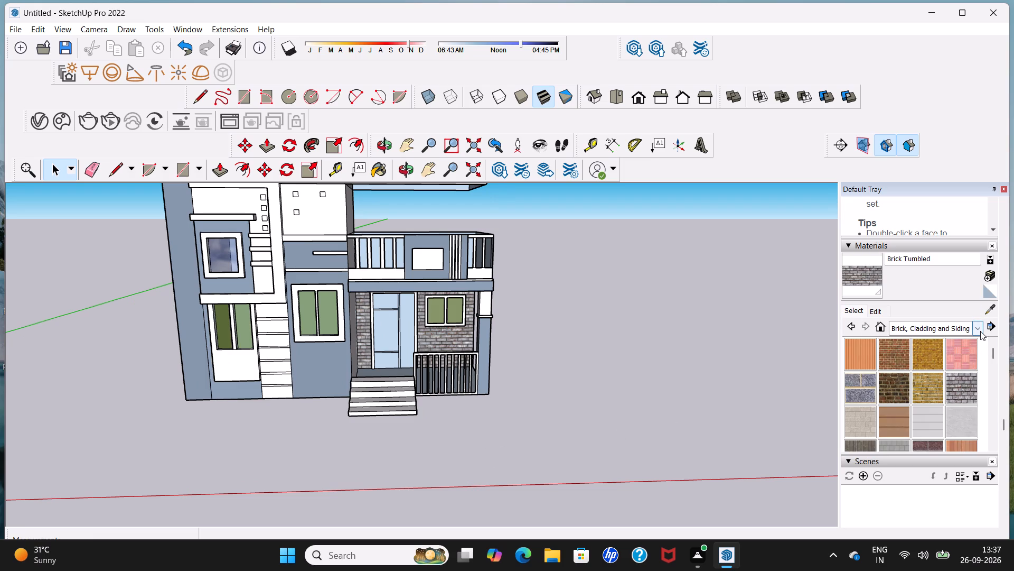
{"action": "left_click", "coordinate": [980, 331]}
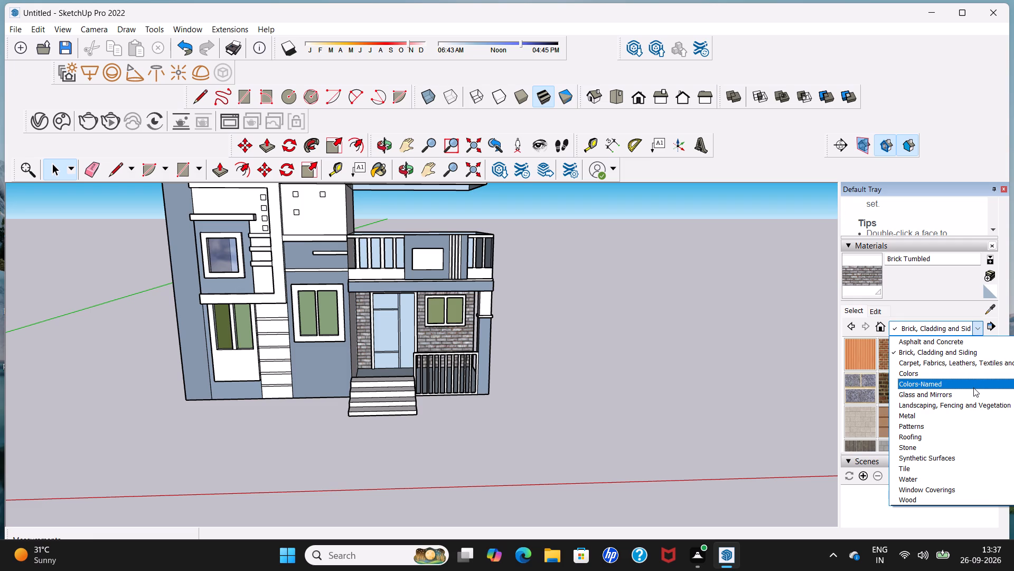
{"action": "left_click", "coordinate": [973, 388]}
{"action": "scroll", "coordinate": [951, 394], "scroll_direction": "down", "scroll_amount": 1}
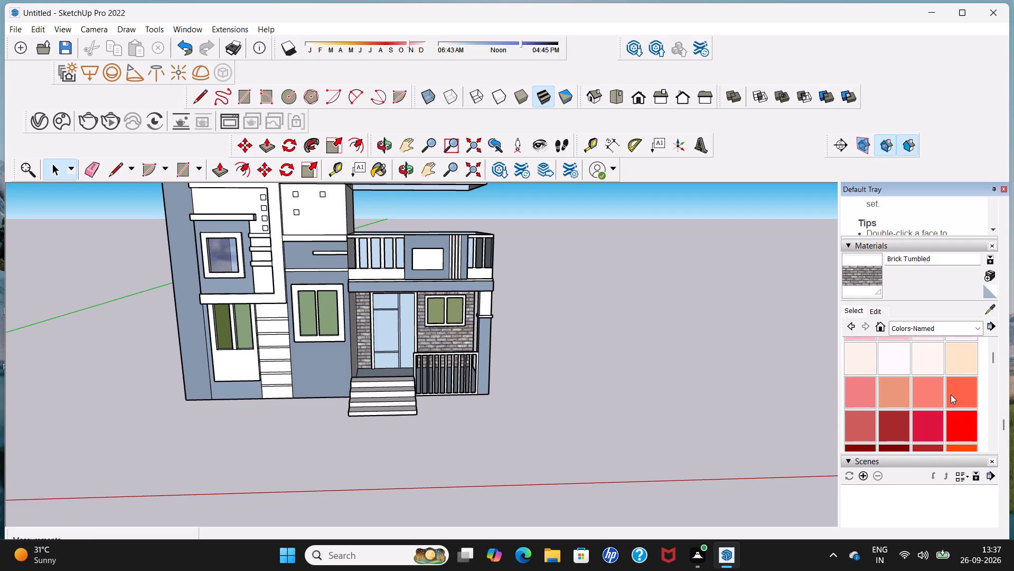
{"action": "scroll", "coordinate": [951, 394], "scroll_direction": "down", "scroll_amount": 1}
{"action": "left_click", "coordinate": [900, 369]}
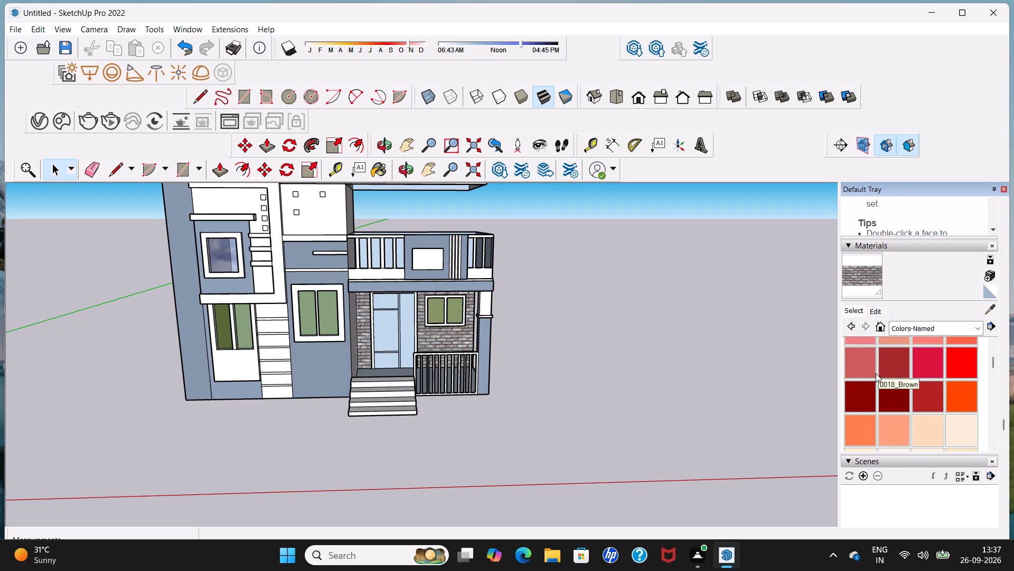
{"action": "scroll", "coordinate": [515, 341], "scroll_direction": "up", "scroll_amount": 1}
{"action": "scroll", "coordinate": [384, 338], "scroll_direction": "up", "scroll_amount": 3}
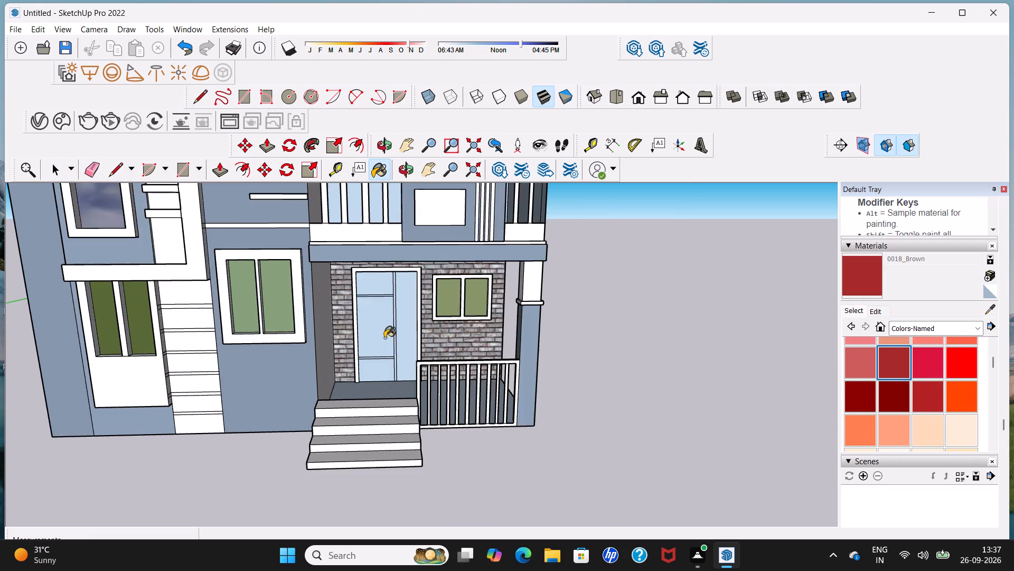
{"action": "scroll", "coordinate": [384, 338], "scroll_direction": "up", "scroll_amount": 4}
{"action": "left_click", "coordinate": [437, 315]}
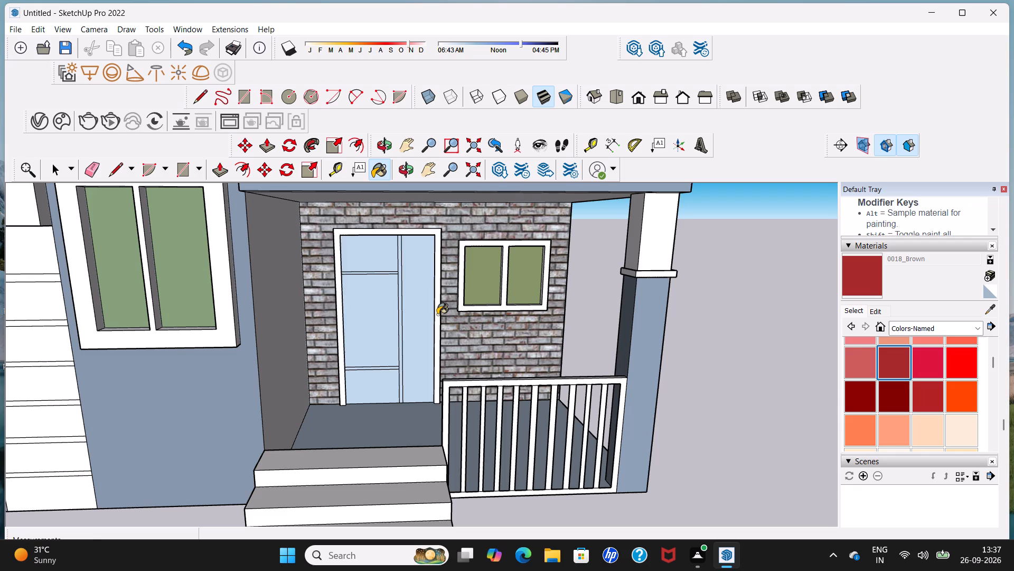
{"action": "left_click", "coordinate": [384, 323]}
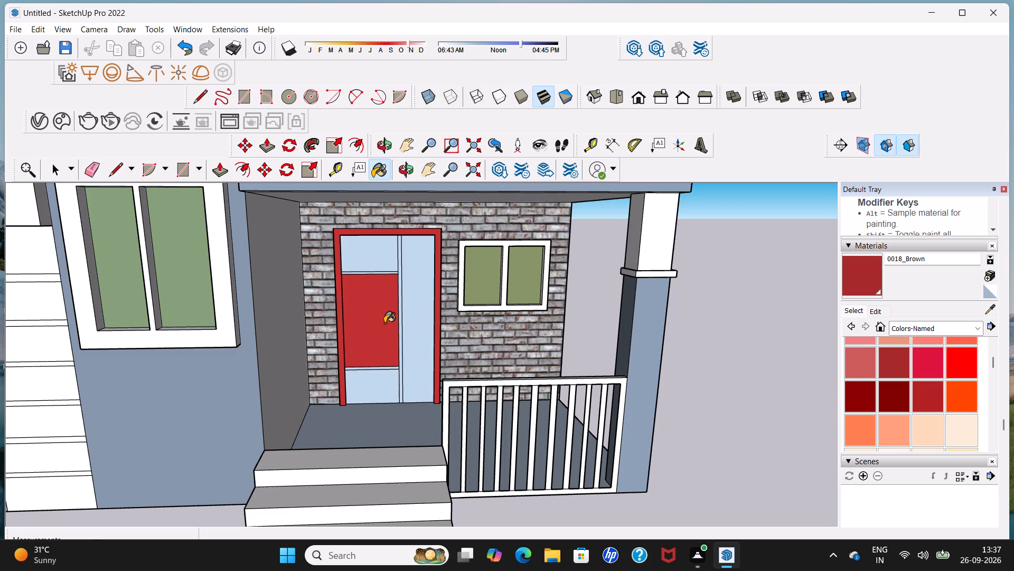
Examine the painted front door against the whole front elevation.
{"action": "scroll", "coordinate": [384, 323], "scroll_direction": "down", "scroll_amount": 1}
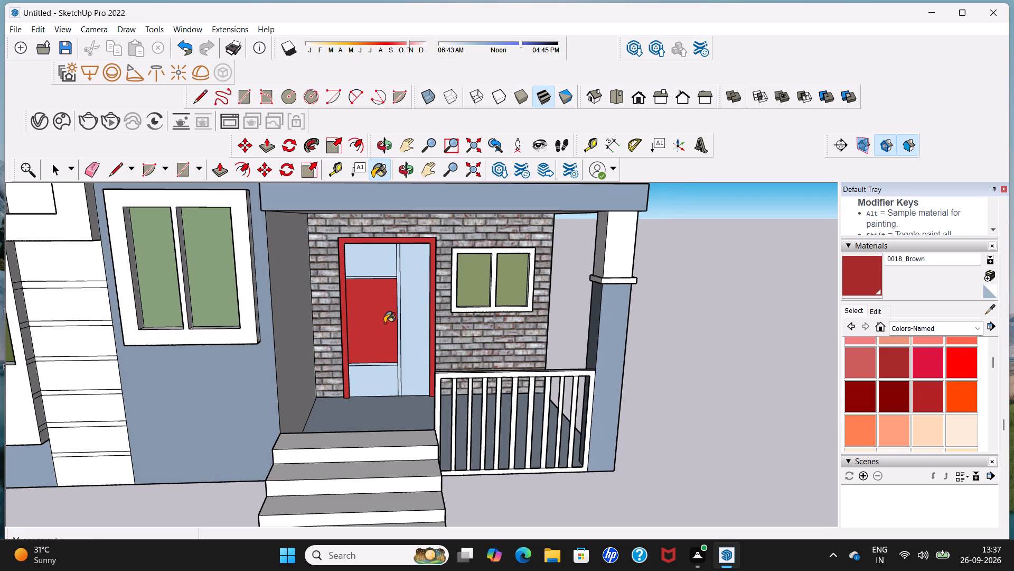
{"action": "middle_click_drag", "start_coordinate": [384, 323], "coordinate": [384, 283]}
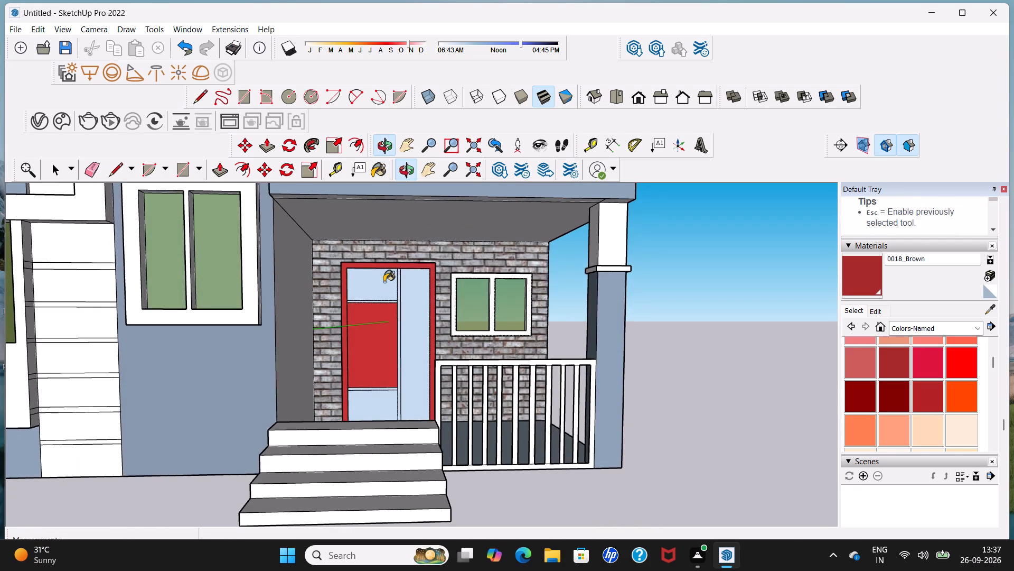
{"action": "scroll", "coordinate": [384, 282], "scroll_direction": "down", "scroll_amount": 8}
{"action": "scroll", "coordinate": [404, 213], "scroll_direction": "down", "scroll_amount": 3}
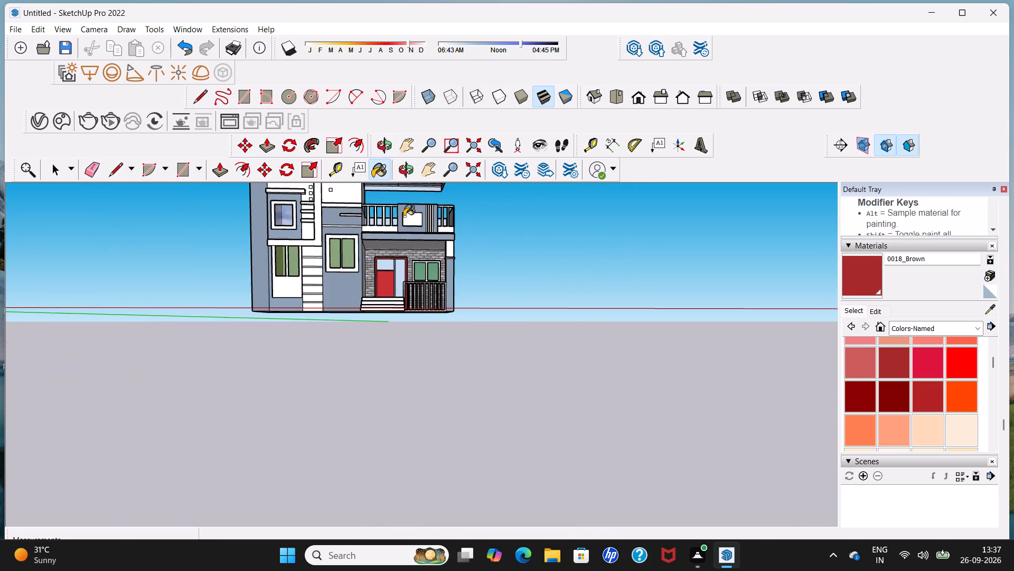
{"action": "scroll", "coordinate": [404, 216], "scroll_direction": "down", "scroll_amount": 4}
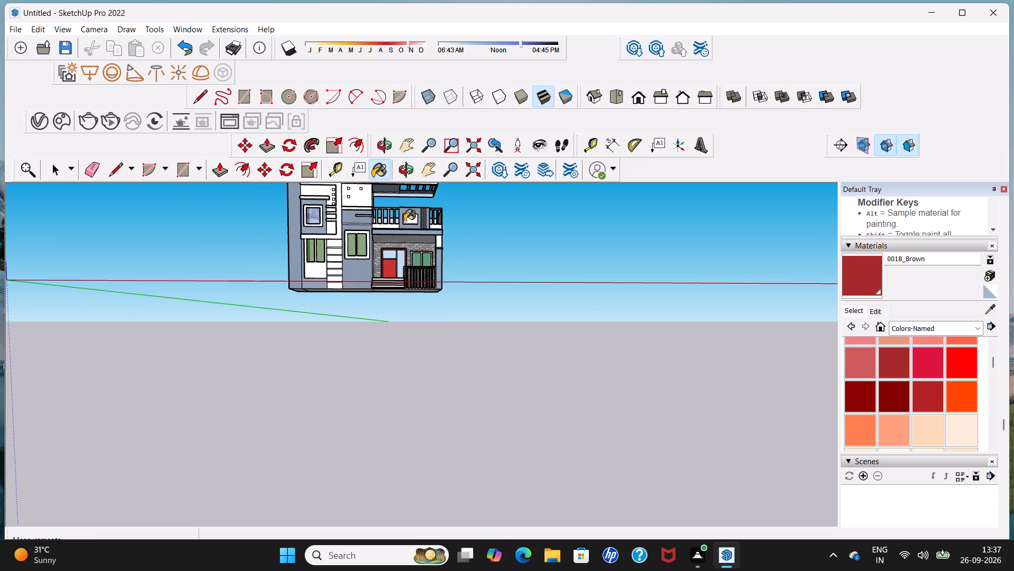
{"action": "middle_click_drag", "start_coordinate": [379, 247], "coordinate": [373, 365], "text": "shift"}
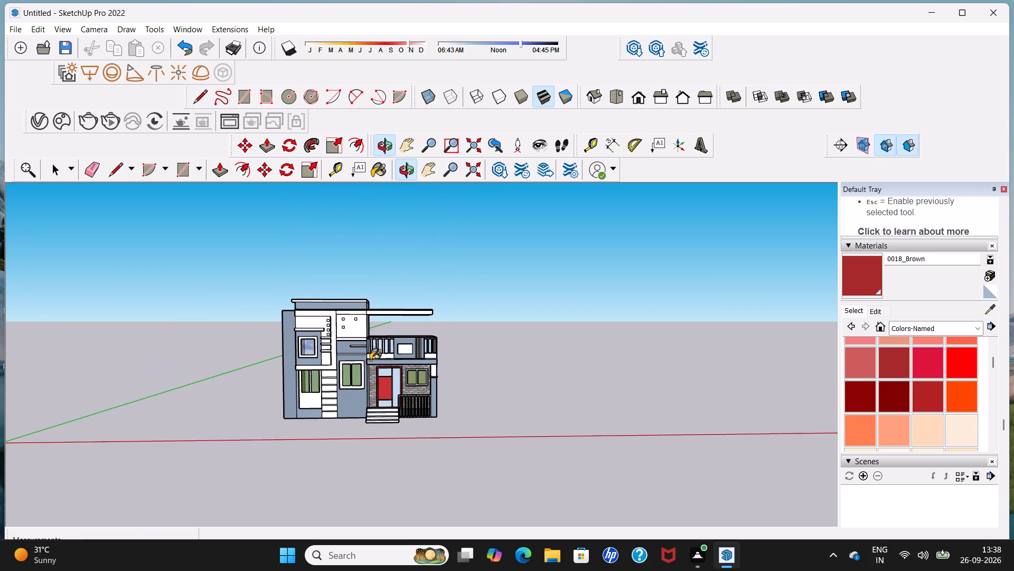
Paint the roof canopy's solid underside, the undersides of its four slats and its rear beam's inner face with 0018_Brown.
{"action": "middle_click_drag", "start_coordinate": [370, 355], "coordinate": [378, 301]}
{"action": "scroll", "coordinate": [402, 320], "scroll_direction": "up", "scroll_amount": 11}
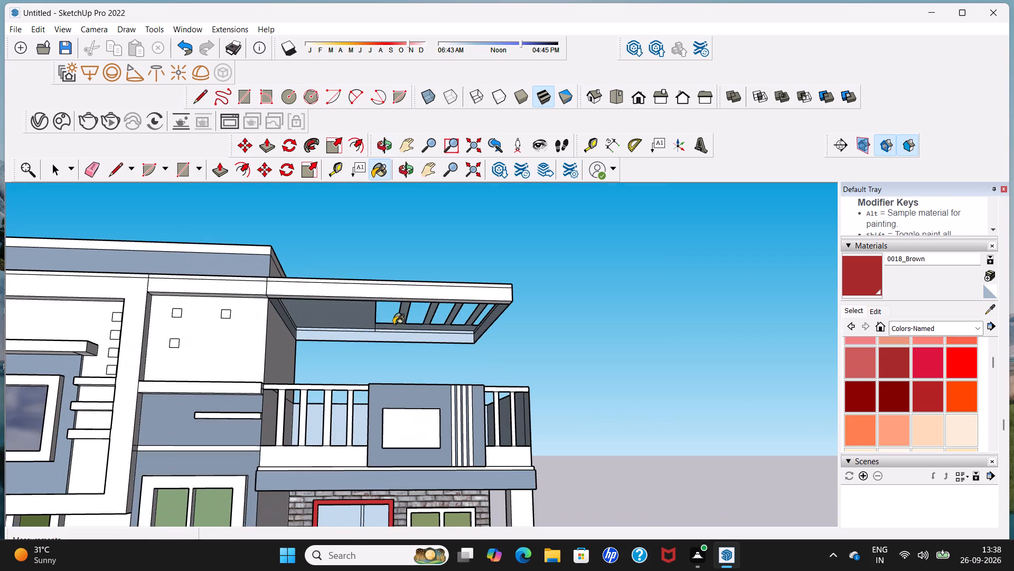
{"action": "left_click", "coordinate": [361, 317]}
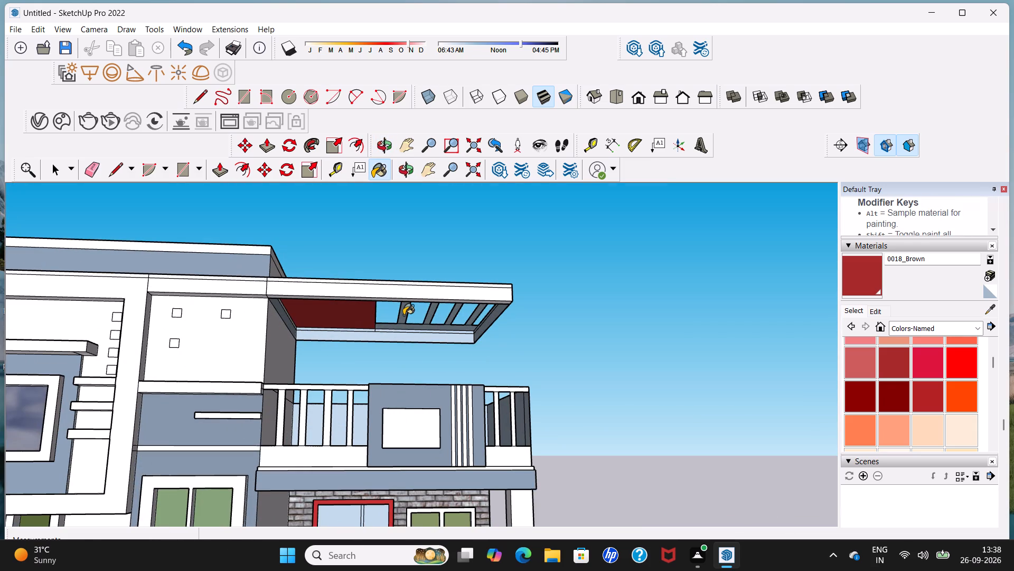
{"action": "left_click", "coordinate": [403, 315]}
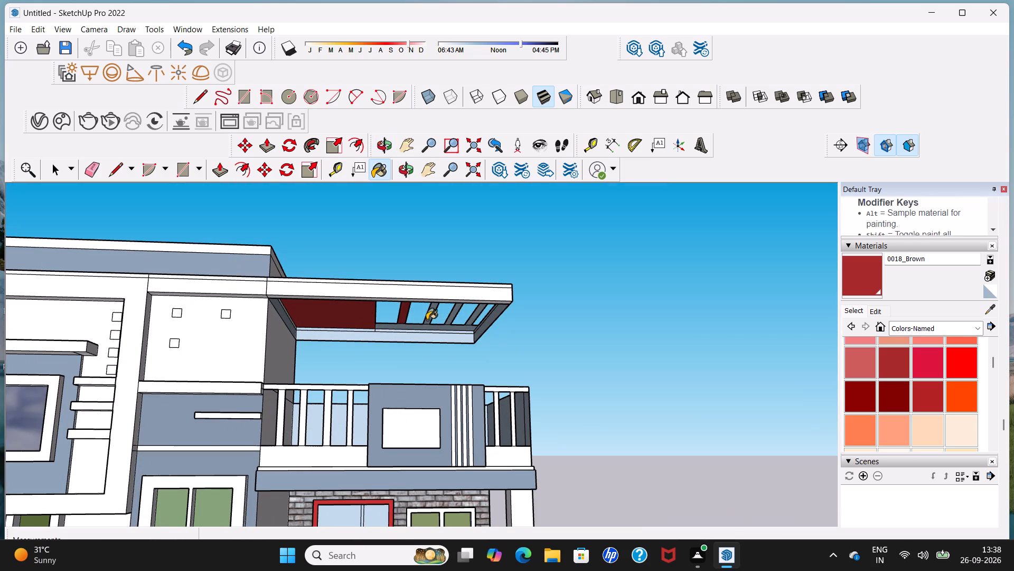
{"action": "left_click", "coordinate": [427, 320]}
{"action": "left_click", "coordinate": [449, 320]}
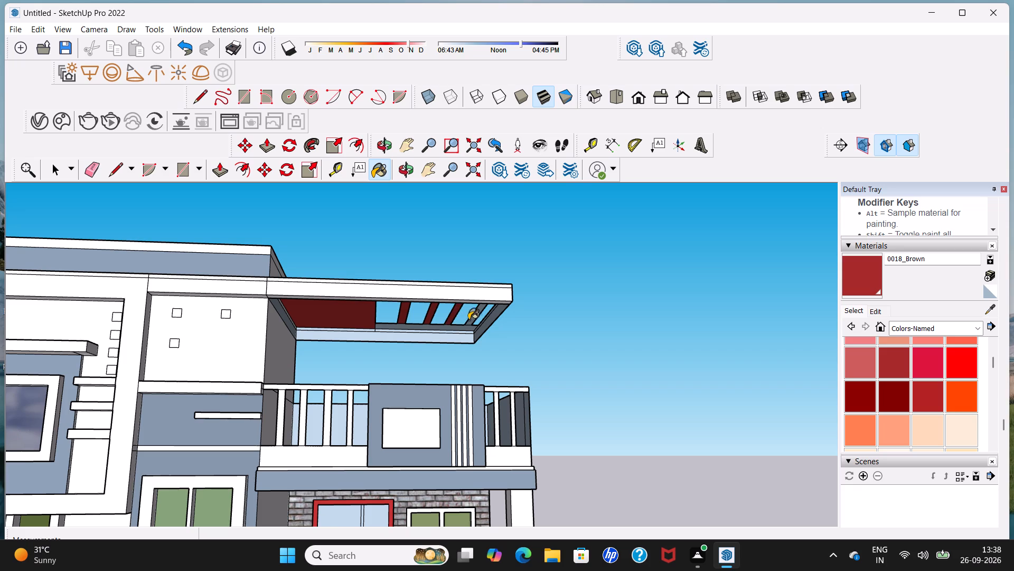
{"action": "left_click", "coordinate": [474, 318]}
{"action": "scroll", "coordinate": [459, 328], "scroll_direction": "up", "scroll_amount": 6}
{"action": "left_click", "coordinate": [458, 328]}
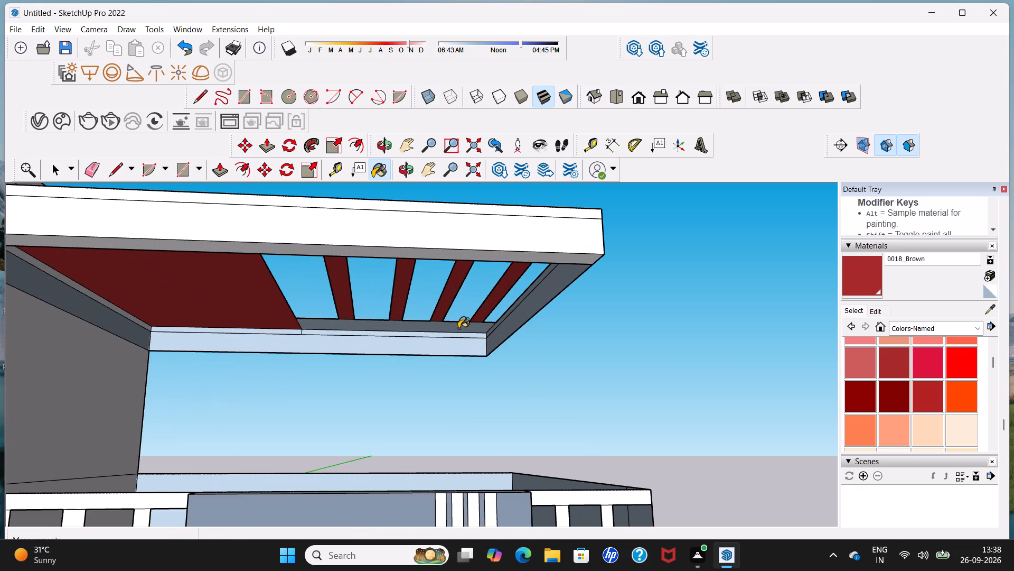
Paint the front strip of the roof canopy's underside, between the slat openings and the front beam, with 0018_Brown.
{"action": "scroll", "coordinate": [458, 327], "scroll_direction": "down", "scroll_amount": 7}
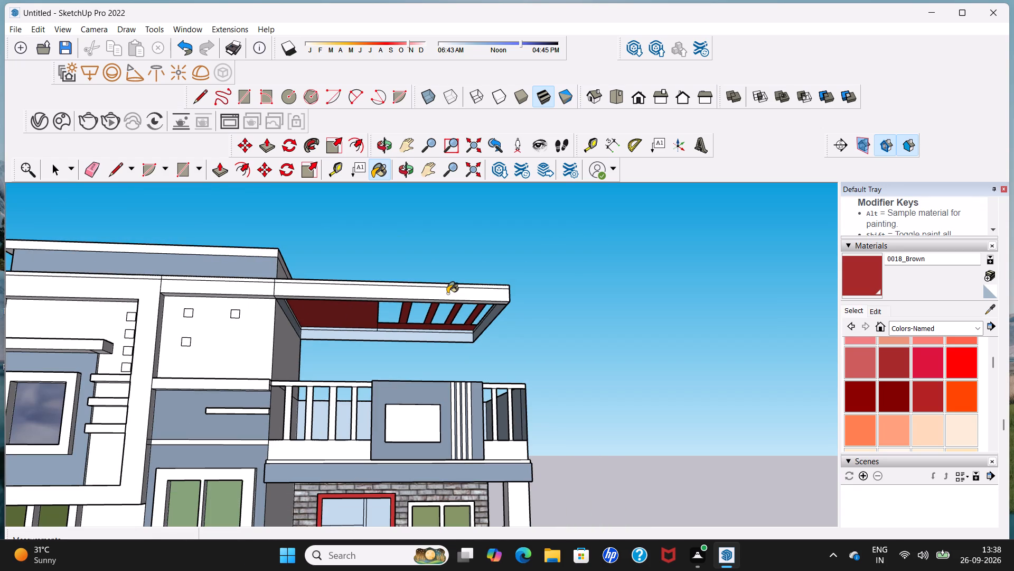
{"action": "middle_click_drag", "start_coordinate": [447, 302], "coordinate": [437, 360]}
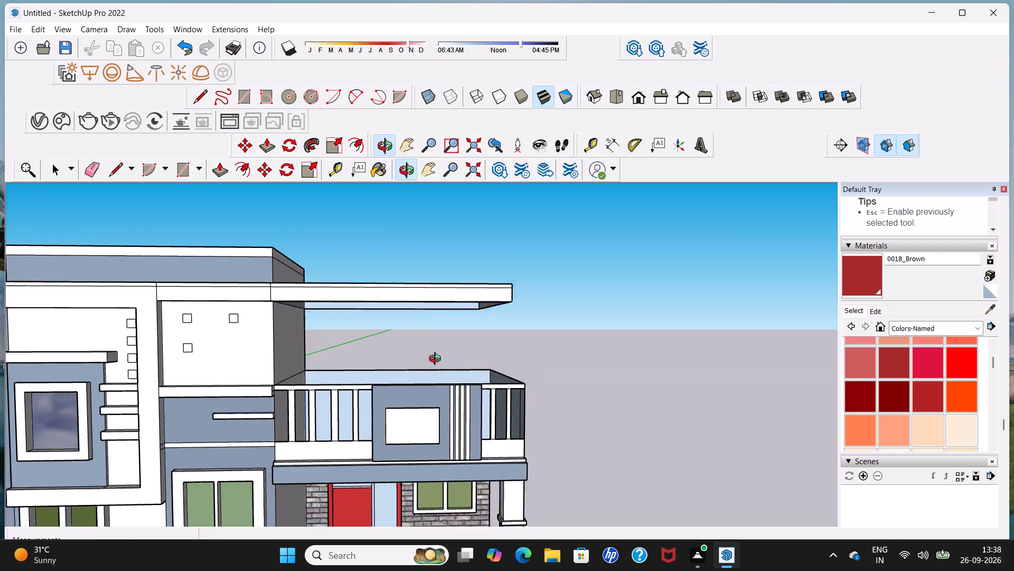
{"action": "middle_click_drag", "start_coordinate": [437, 360], "coordinate": [415, 406]}
{"action": "middle_click_drag", "start_coordinate": [434, 340], "coordinate": [433, 342]}
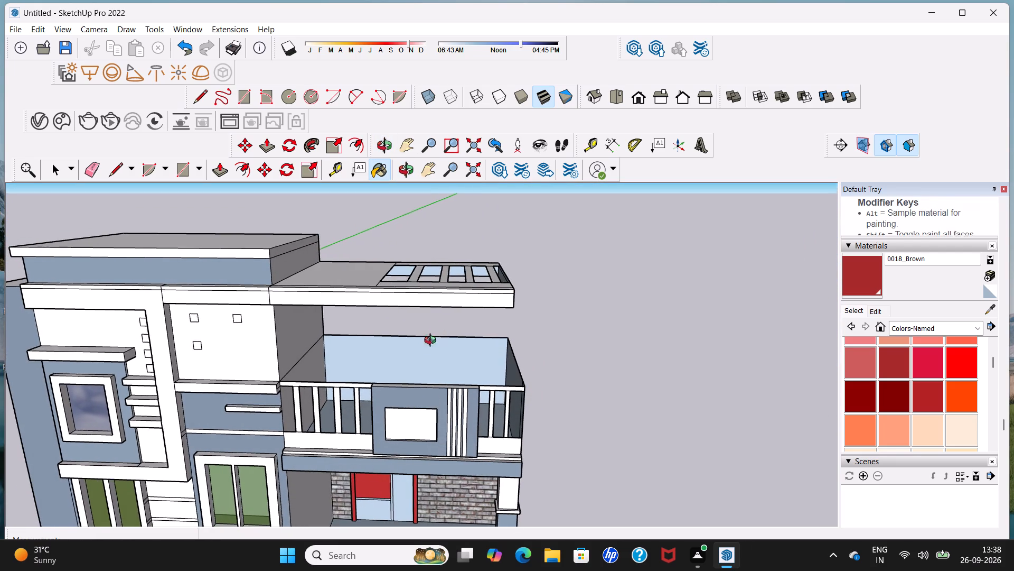
{"action": "middle_click_drag", "start_coordinate": [433, 342], "coordinate": [199, 361]}
{"action": "middle_click_drag", "start_coordinate": [530, 324], "coordinate": [463, 324]}
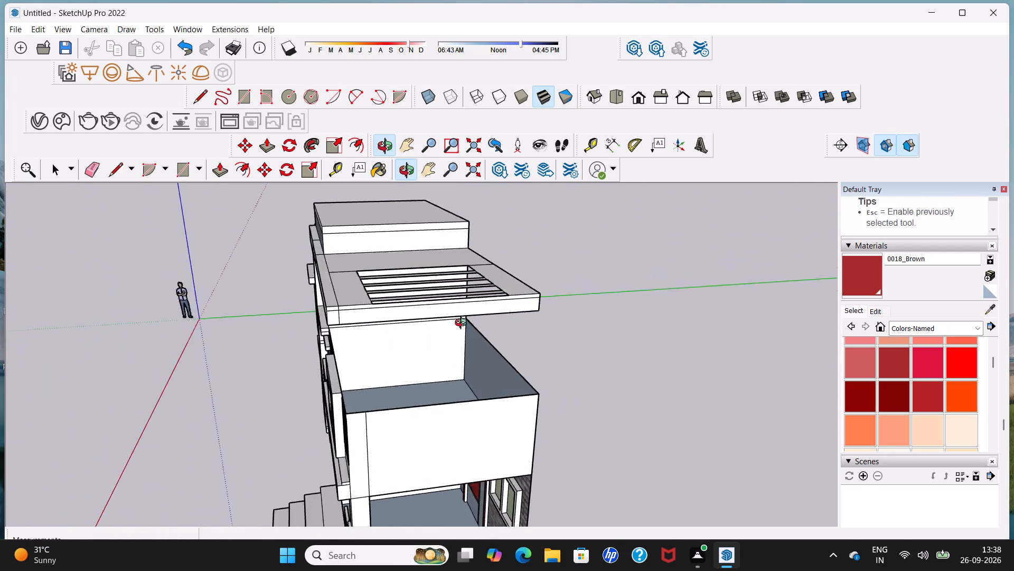
{"action": "middle_click_drag", "start_coordinate": [463, 324], "coordinate": [453, 324]}
{"action": "middle_click_drag", "start_coordinate": [453, 324], "coordinate": [479, 240]}
{"action": "scroll", "coordinate": [481, 233], "scroll_direction": "up", "scroll_amount": 3}
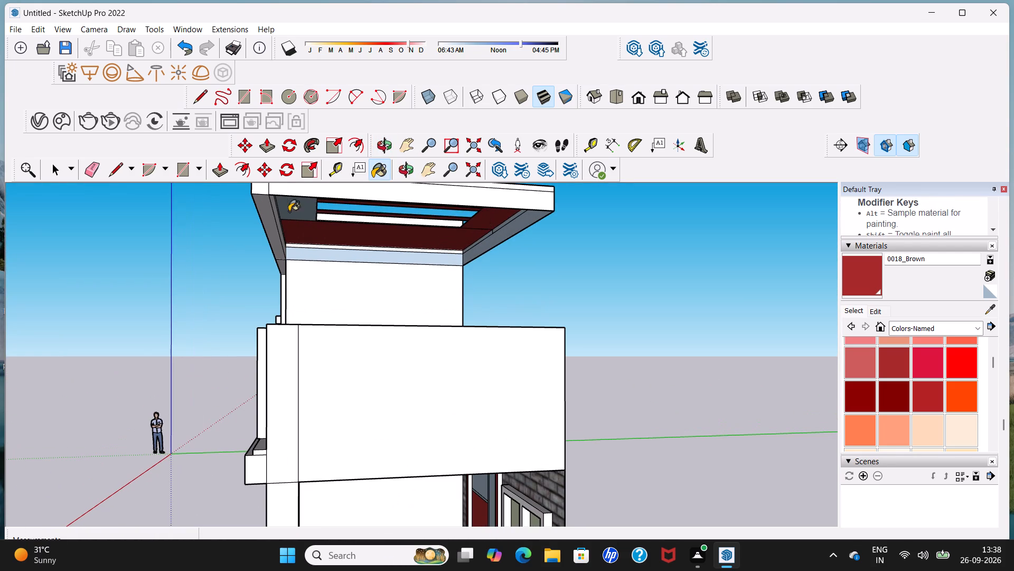
{"action": "left_click", "coordinate": [293, 207]}
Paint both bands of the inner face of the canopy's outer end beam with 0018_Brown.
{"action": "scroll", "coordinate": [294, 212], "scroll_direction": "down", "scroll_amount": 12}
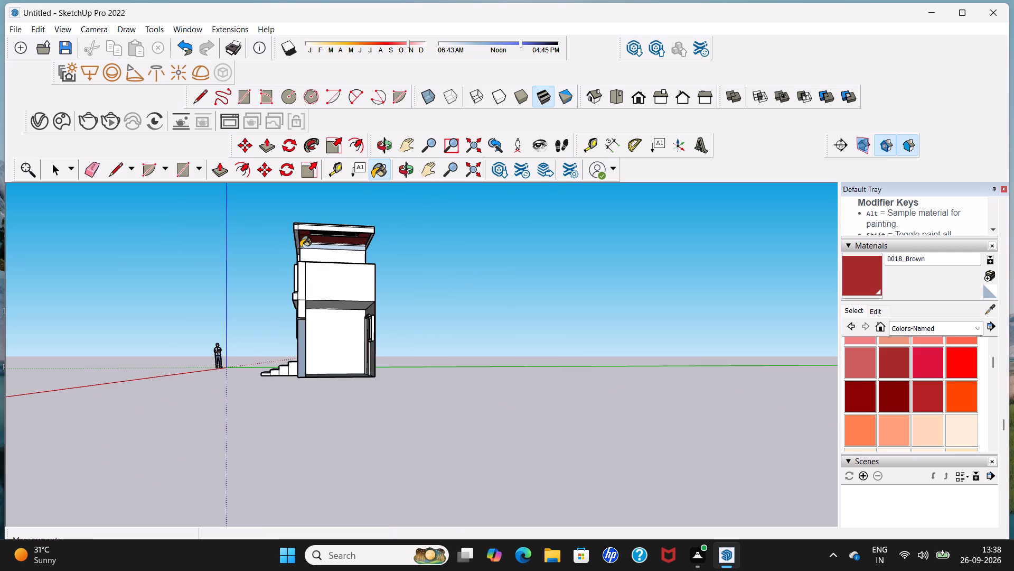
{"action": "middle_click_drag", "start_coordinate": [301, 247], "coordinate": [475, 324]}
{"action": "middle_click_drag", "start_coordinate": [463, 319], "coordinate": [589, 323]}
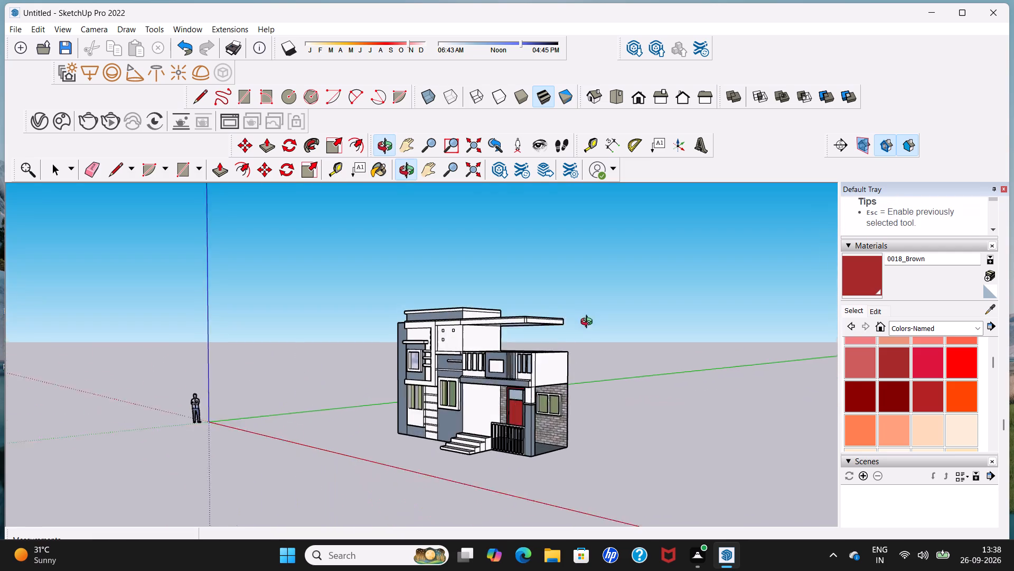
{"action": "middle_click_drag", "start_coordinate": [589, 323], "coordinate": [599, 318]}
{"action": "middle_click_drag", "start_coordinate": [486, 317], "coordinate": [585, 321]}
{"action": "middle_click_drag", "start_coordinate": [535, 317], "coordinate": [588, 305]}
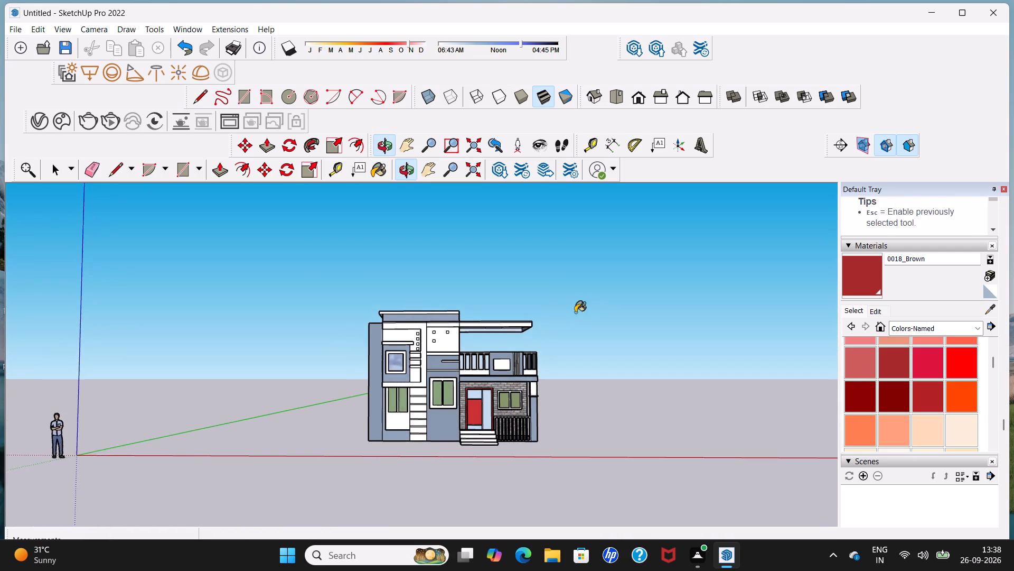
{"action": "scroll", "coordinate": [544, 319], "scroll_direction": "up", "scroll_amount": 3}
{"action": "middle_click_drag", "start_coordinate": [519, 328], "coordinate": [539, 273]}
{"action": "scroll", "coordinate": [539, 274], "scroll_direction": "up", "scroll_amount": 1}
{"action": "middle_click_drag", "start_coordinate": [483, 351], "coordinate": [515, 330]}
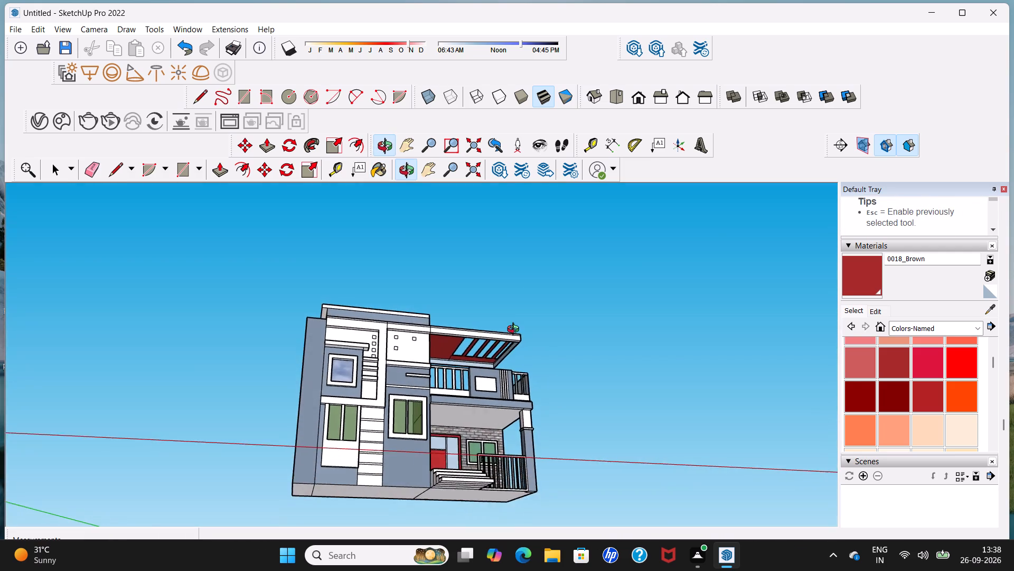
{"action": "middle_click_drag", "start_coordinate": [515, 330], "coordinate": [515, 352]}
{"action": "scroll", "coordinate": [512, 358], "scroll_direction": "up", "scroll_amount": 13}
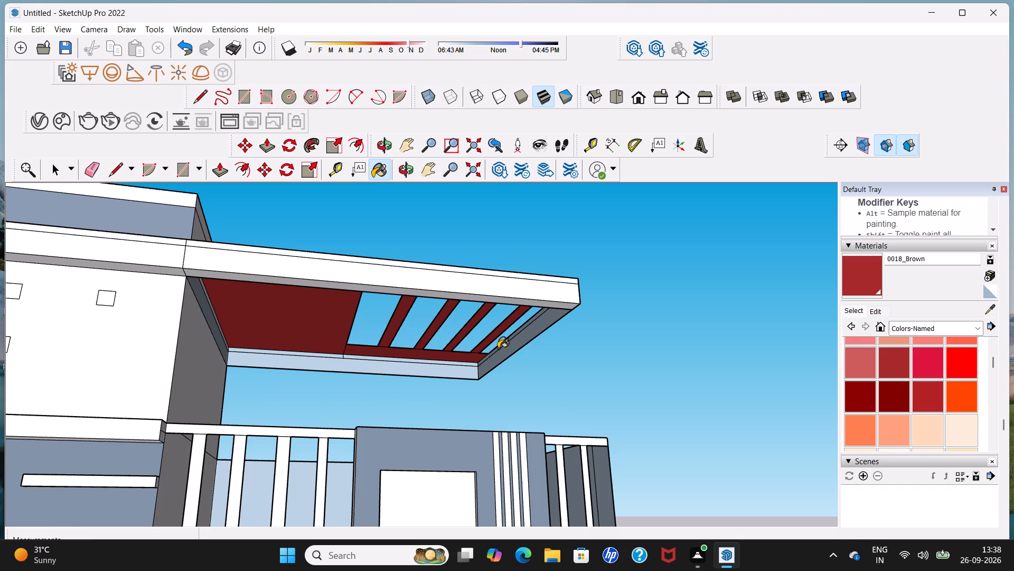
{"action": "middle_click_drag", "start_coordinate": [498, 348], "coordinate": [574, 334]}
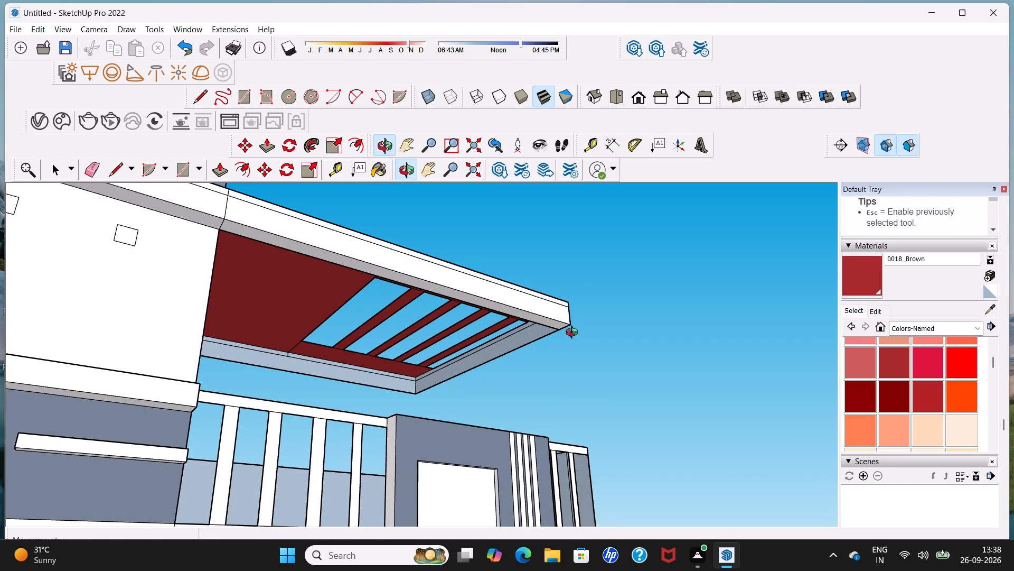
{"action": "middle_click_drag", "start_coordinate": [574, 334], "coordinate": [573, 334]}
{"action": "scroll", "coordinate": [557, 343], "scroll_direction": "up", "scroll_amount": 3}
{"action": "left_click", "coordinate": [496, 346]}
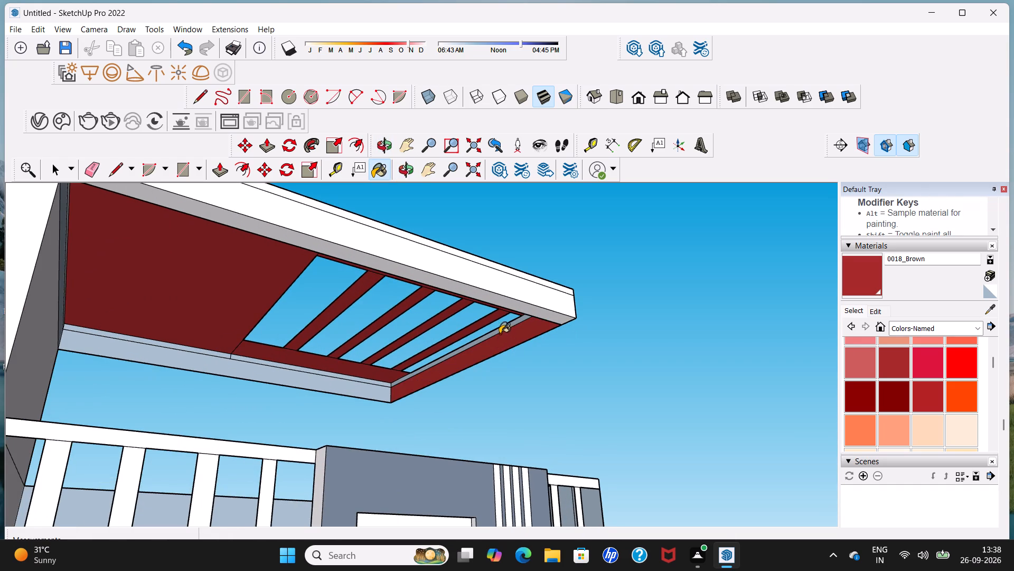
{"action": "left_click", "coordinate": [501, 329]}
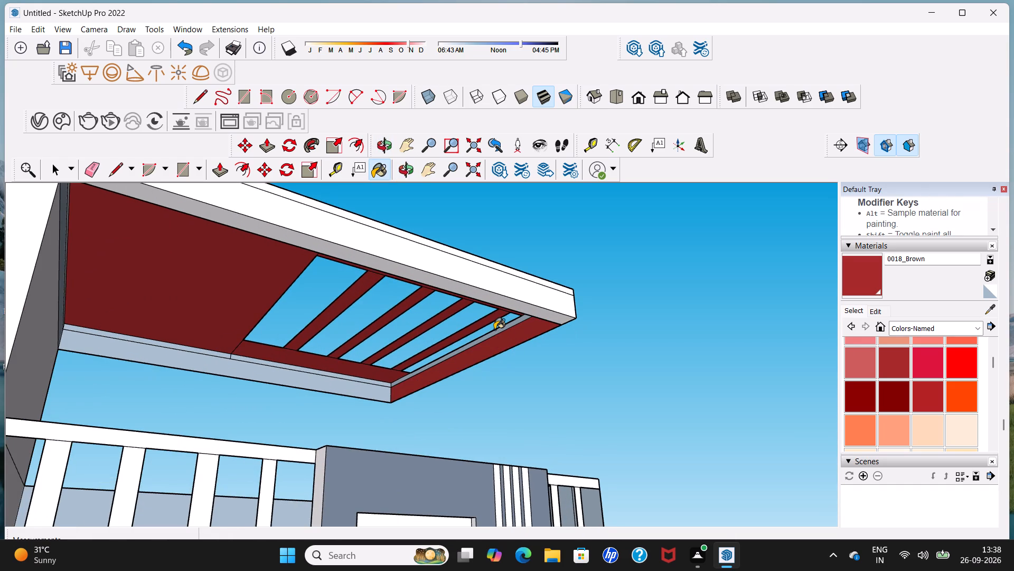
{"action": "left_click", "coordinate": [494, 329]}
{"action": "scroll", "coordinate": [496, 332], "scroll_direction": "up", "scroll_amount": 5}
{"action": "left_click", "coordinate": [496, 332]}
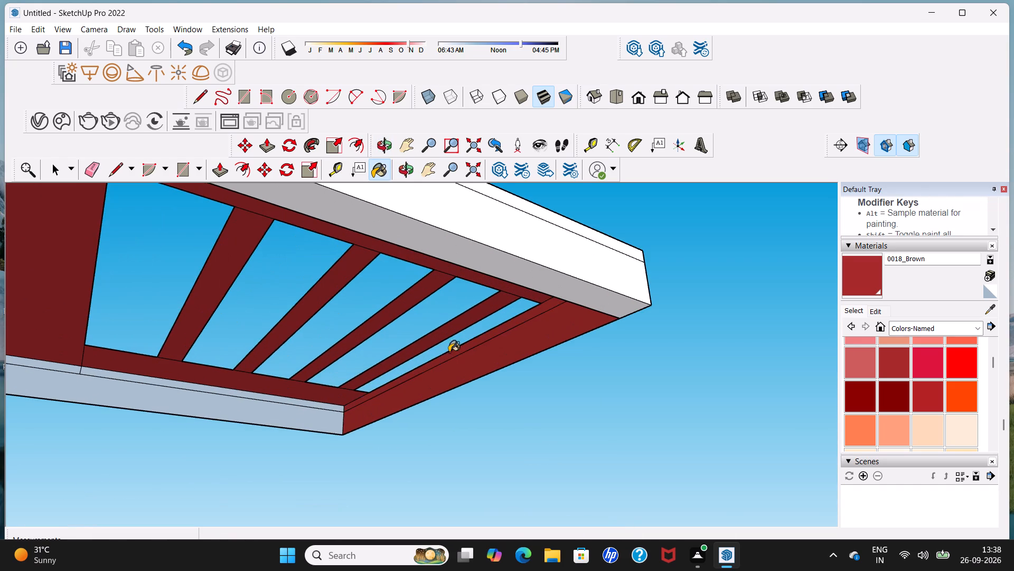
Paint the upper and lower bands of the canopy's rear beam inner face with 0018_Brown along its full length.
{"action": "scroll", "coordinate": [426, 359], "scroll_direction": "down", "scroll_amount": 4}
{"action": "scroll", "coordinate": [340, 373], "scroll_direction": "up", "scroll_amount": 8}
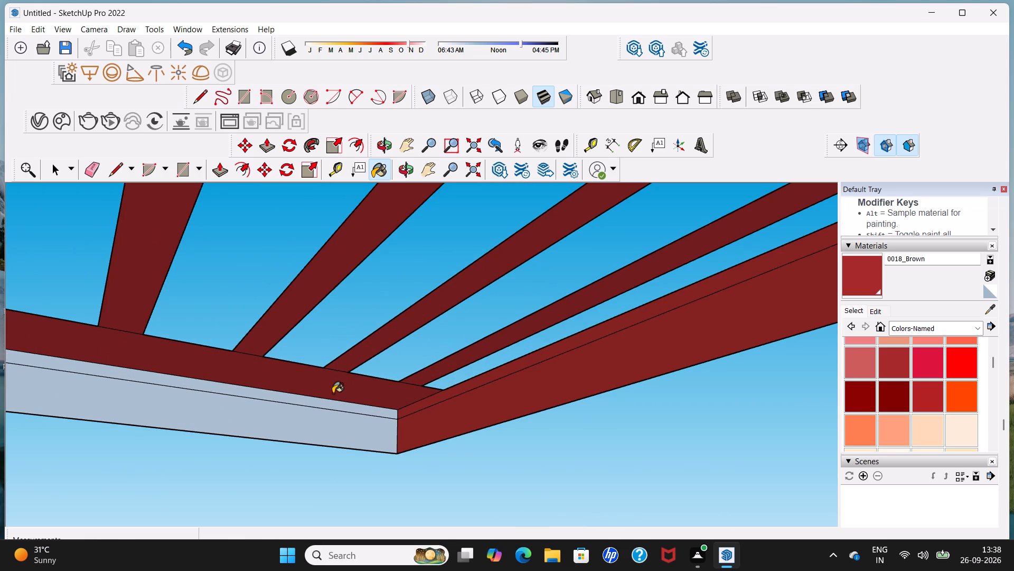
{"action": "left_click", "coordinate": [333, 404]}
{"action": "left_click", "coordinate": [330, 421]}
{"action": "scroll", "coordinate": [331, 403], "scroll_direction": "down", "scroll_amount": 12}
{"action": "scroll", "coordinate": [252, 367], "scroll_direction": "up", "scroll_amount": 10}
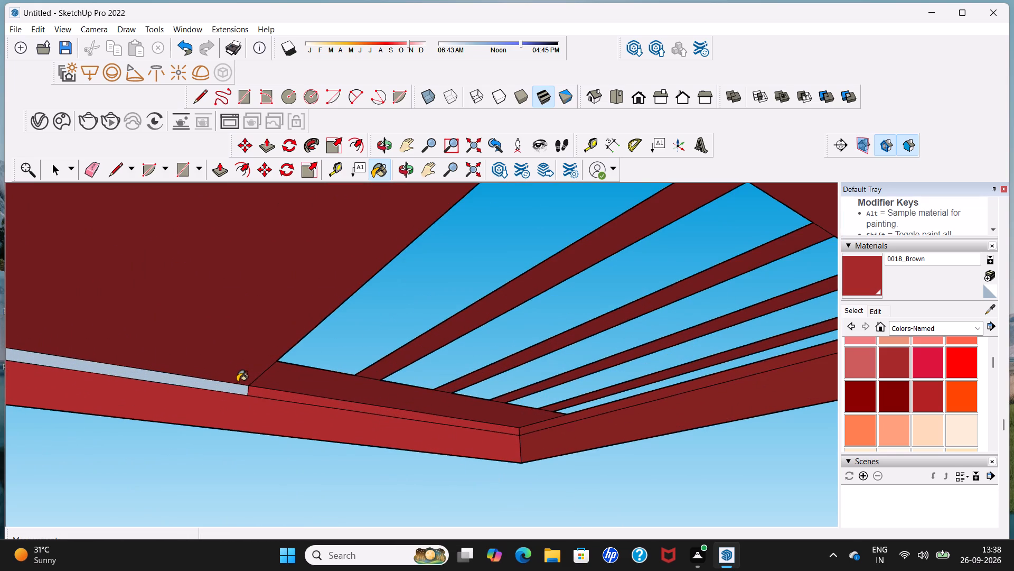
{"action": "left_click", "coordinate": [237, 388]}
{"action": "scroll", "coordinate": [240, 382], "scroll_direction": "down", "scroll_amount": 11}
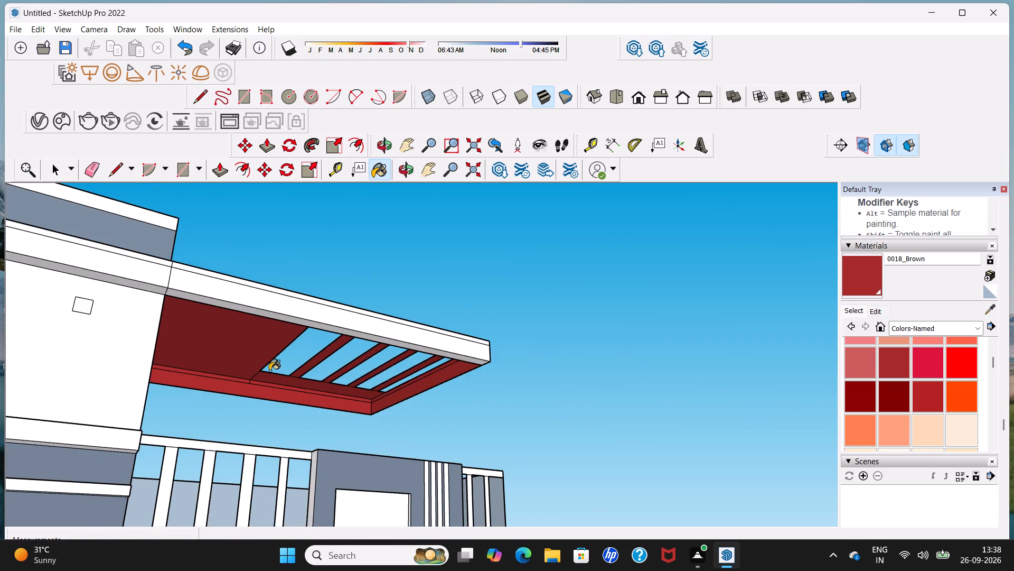
Paint the two bands along the canopy's inner side where it meets the house wall with 0018_Brown.
{"action": "middle_click_drag", "start_coordinate": [271, 373], "coordinate": [127, 373]}
{"action": "scroll", "coordinate": [229, 379], "scroll_direction": "up", "scroll_amount": 7}
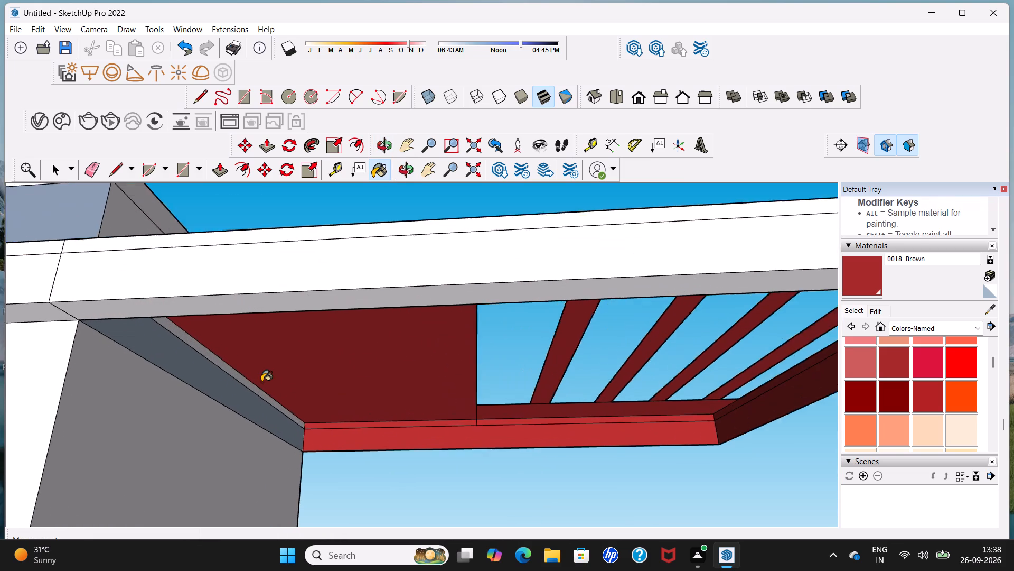
{"action": "scroll", "coordinate": [261, 382], "scroll_direction": "up", "scroll_amount": 2}
{"action": "left_click", "coordinate": [262, 393]}
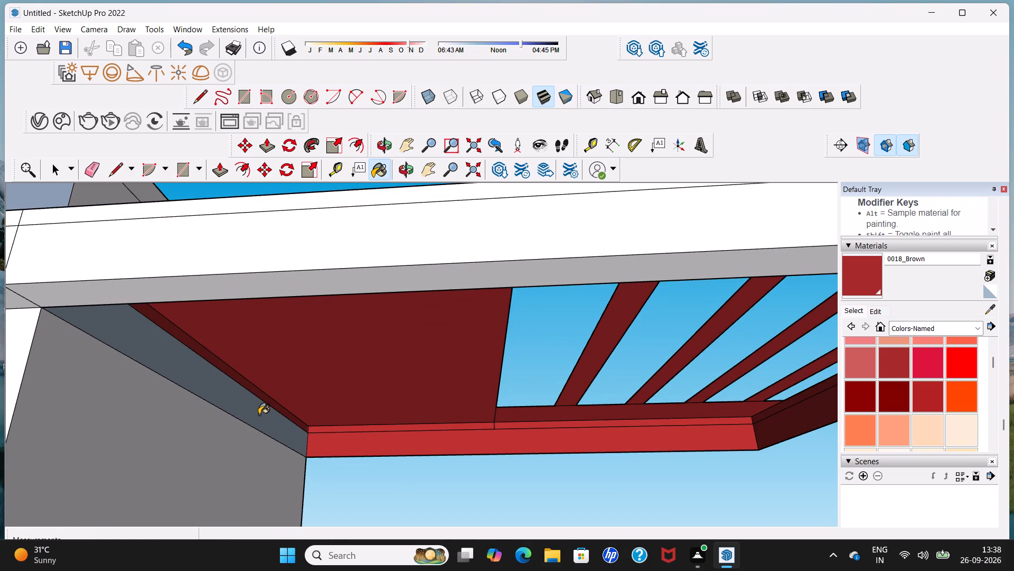
{"action": "left_click", "coordinate": [259, 415]}
Paint both bands of the canopy's front beam inner face, reached from behind the house, with 0018_Brown.
{"action": "scroll", "coordinate": [278, 375], "scroll_direction": "down", "scroll_amount": 8}
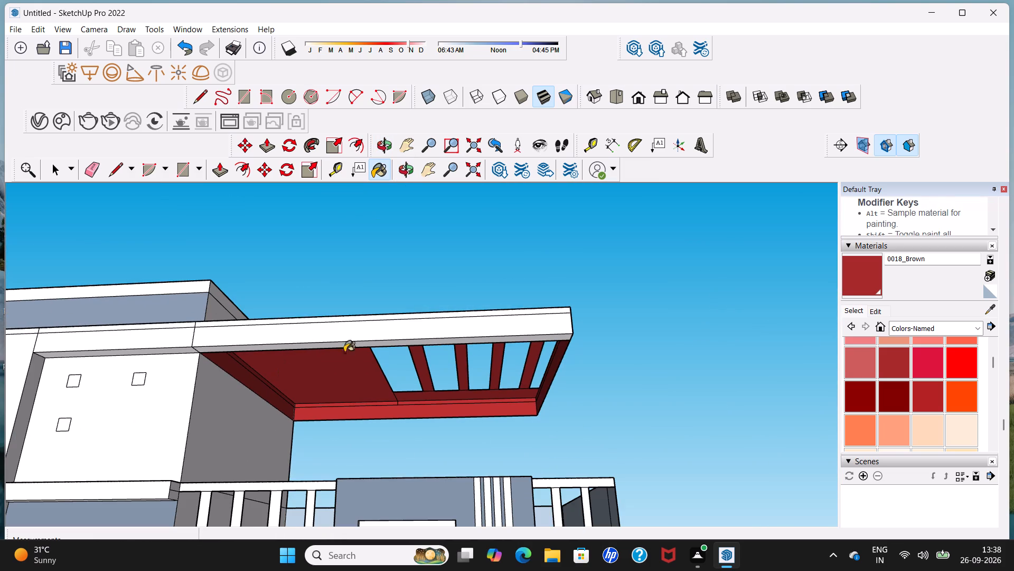
{"action": "middle_click_drag", "start_coordinate": [460, 344], "coordinate": [104, 370]}
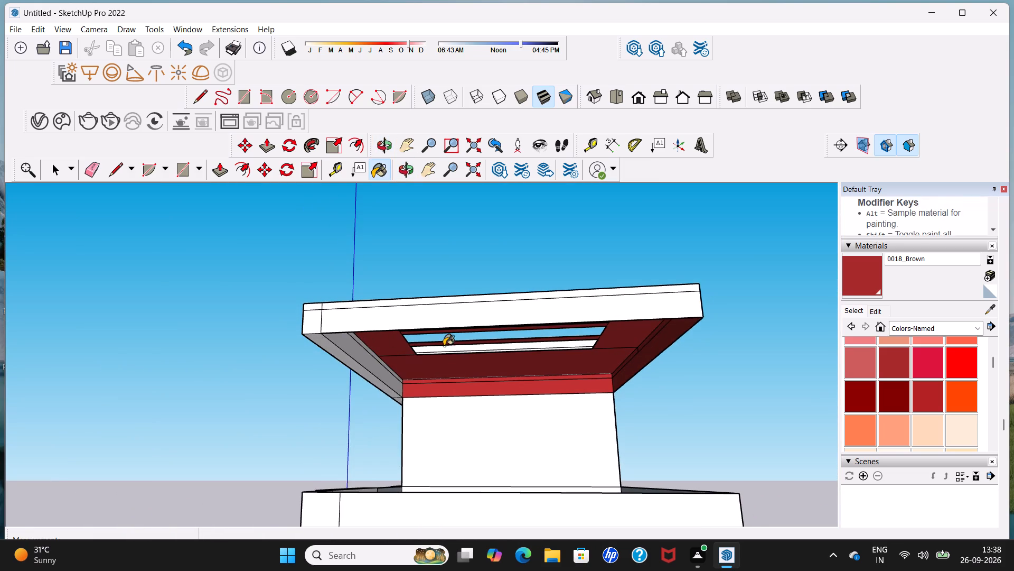
{"action": "middle_click_drag", "start_coordinate": [444, 346], "coordinate": [288, 353]}
{"action": "scroll", "coordinate": [286, 358], "scroll_direction": "up", "scroll_amount": 5}
{"action": "left_click", "coordinate": [281, 377]}
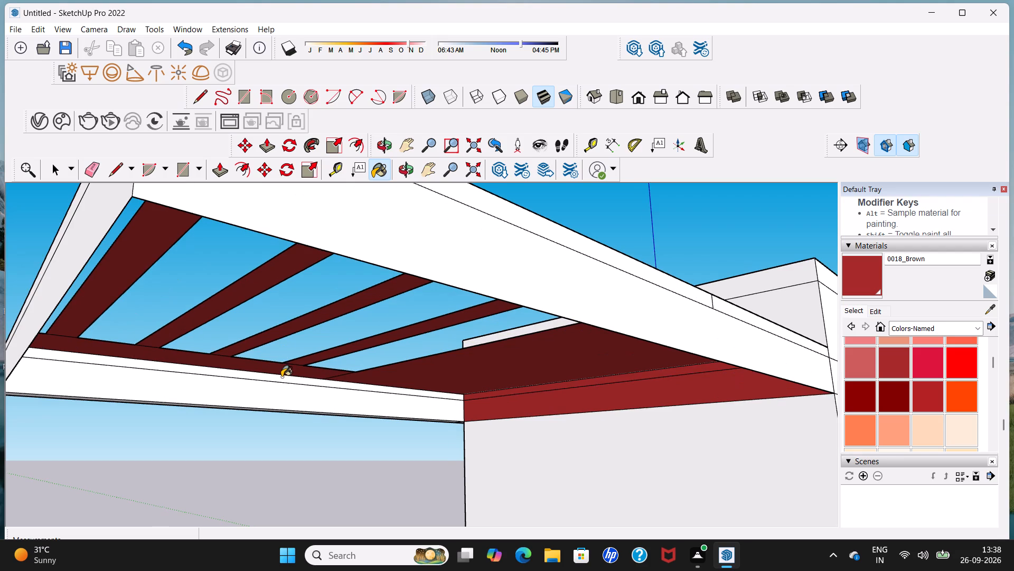
{"action": "left_click", "coordinate": [280, 393]}
{"action": "middle_click_drag", "start_coordinate": [275, 390], "coordinate": [189, 391]}
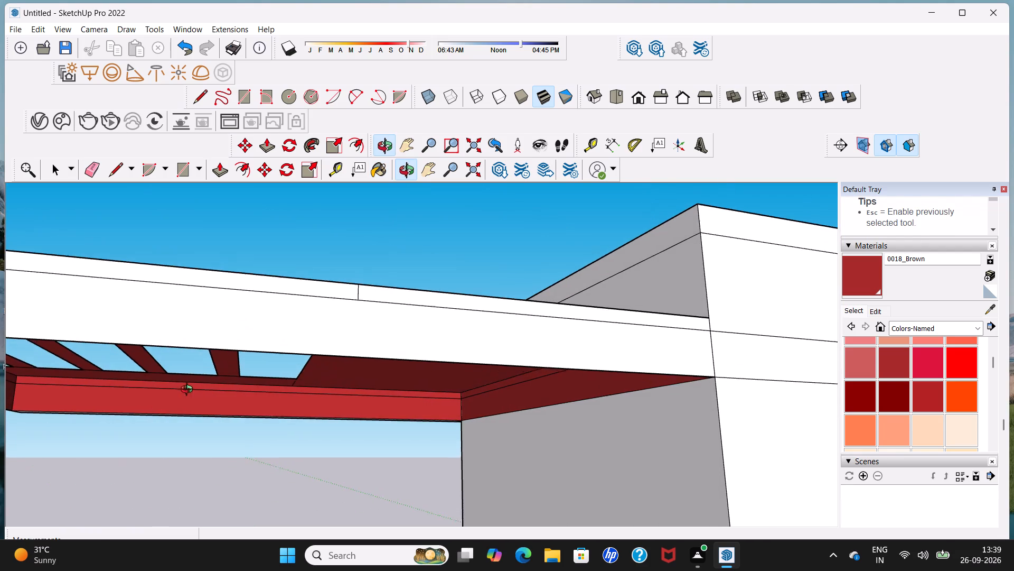
{"action": "middle_click_drag", "start_coordinate": [189, 391], "coordinate": [190, 391]}
Repaint the canopy's solid underside, rear underside strip and rear beam inner bands with 0022_Maroon from the Colors-Named collection.
{"action": "scroll", "coordinate": [202, 378], "scroll_direction": "down", "scroll_amount": 14}
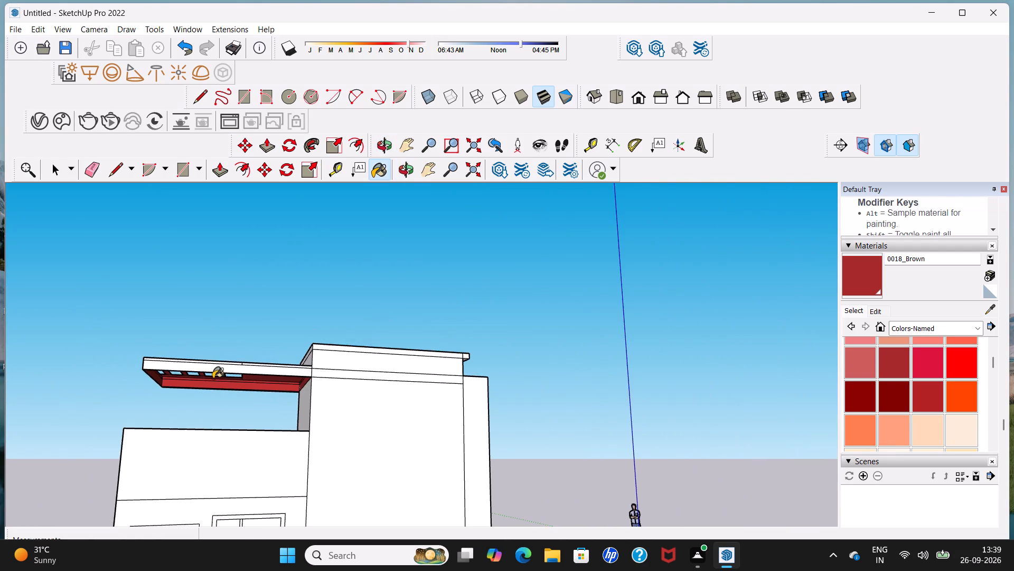
{"action": "middle_click_drag", "start_coordinate": [213, 379], "coordinate": [663, 409]}
{"action": "middle_click_drag", "start_coordinate": [494, 393], "coordinate": [632, 383]}
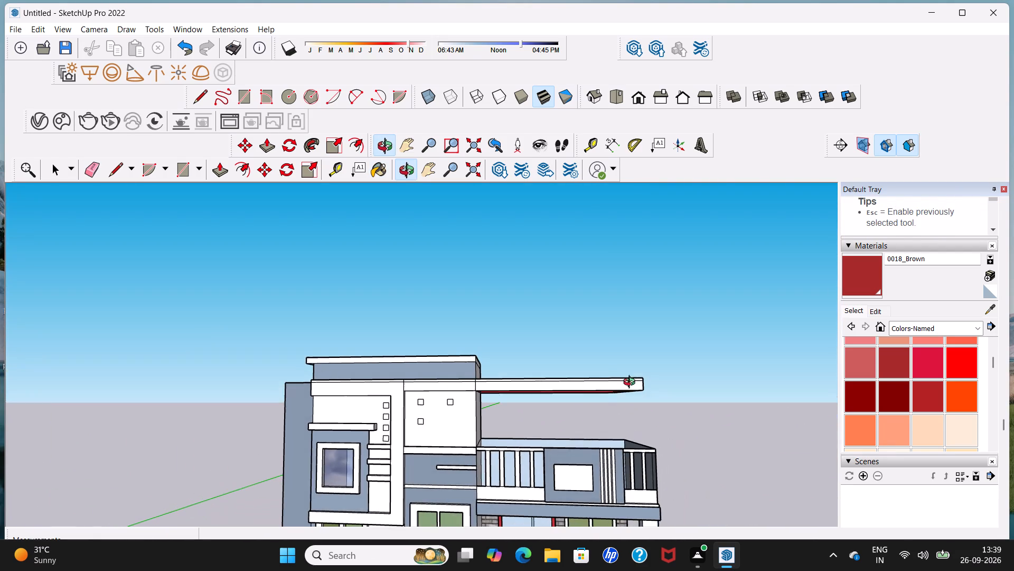
{"action": "middle_click_drag", "start_coordinate": [632, 383], "coordinate": [631, 385]}
{"action": "middle_click_drag", "start_coordinate": [559, 418], "coordinate": [571, 344]}
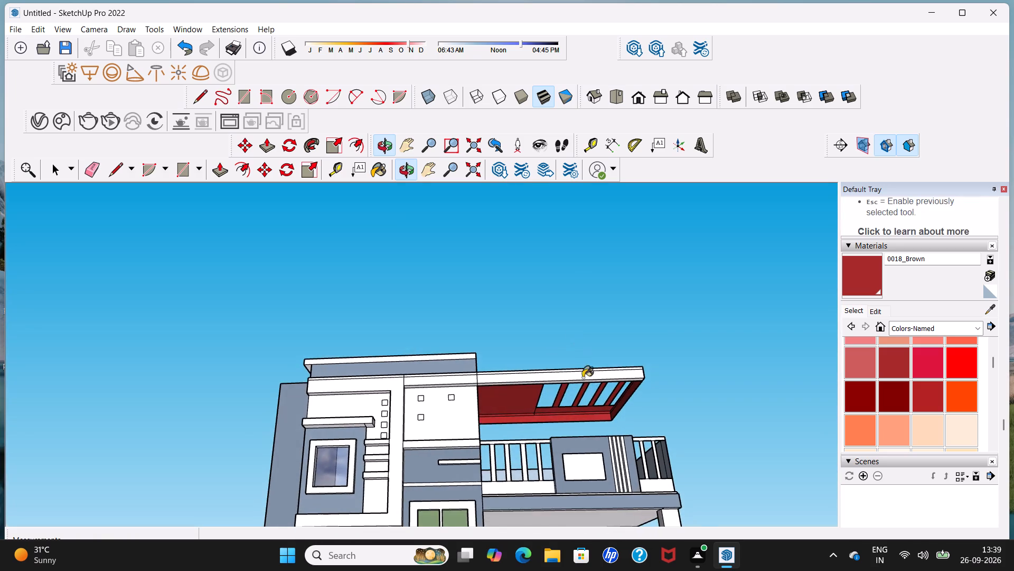
{"action": "scroll", "coordinate": [586, 393], "scroll_direction": "up", "scroll_amount": 5}
{"action": "left_click", "coordinate": [888, 394]}
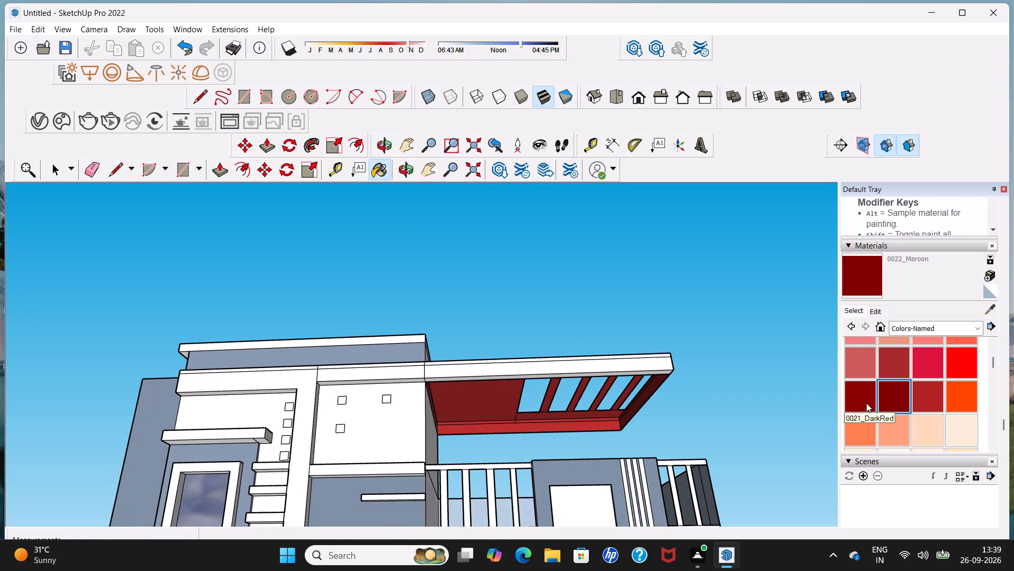
{"action": "left_click", "coordinate": [883, 397]}
{"action": "scroll", "coordinate": [537, 409], "scroll_direction": "up", "scroll_amount": 4}
{"action": "left_click", "coordinate": [462, 407]}
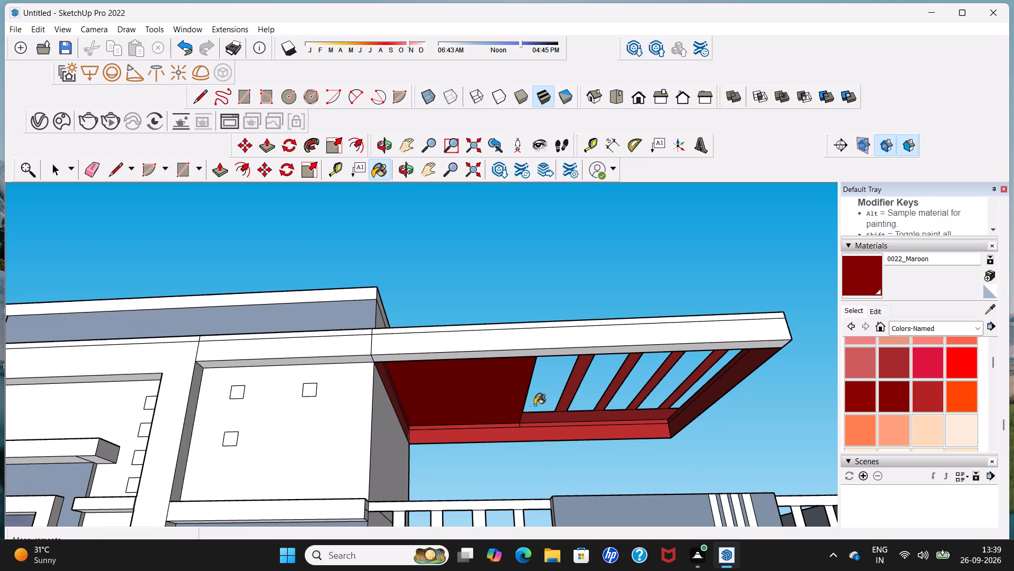
{"action": "left_click", "coordinate": [533, 417]}
{"action": "left_click", "coordinate": [533, 437]}
{"action": "left_click", "coordinate": [536, 426]}
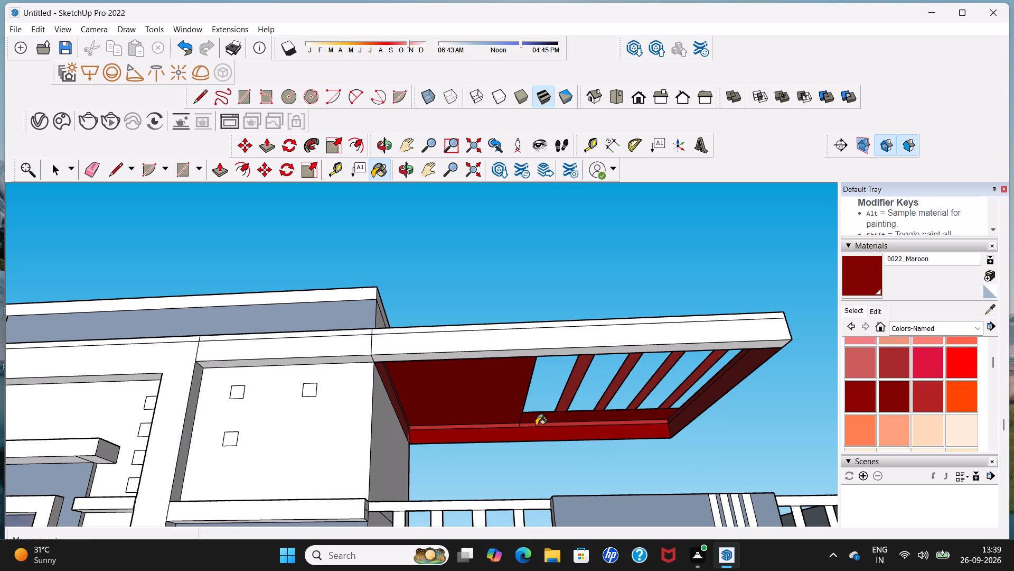
{"action": "left_click", "coordinate": [512, 425]}
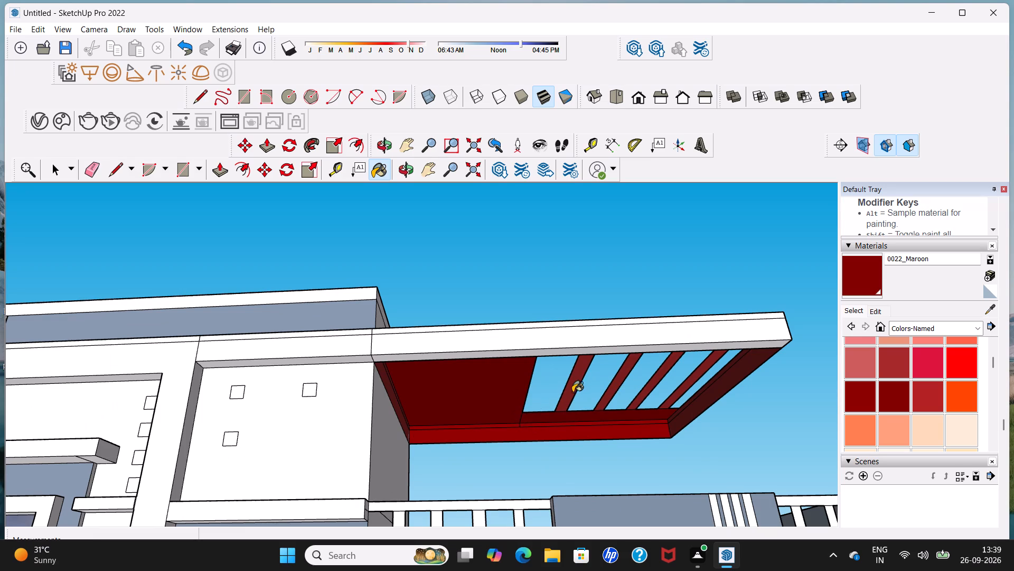
Repaint the undersides of the canopy's four slats with 0022_Maroon.
{"action": "left_click", "coordinate": [570, 392]}
{"action": "left_click", "coordinate": [613, 393]}
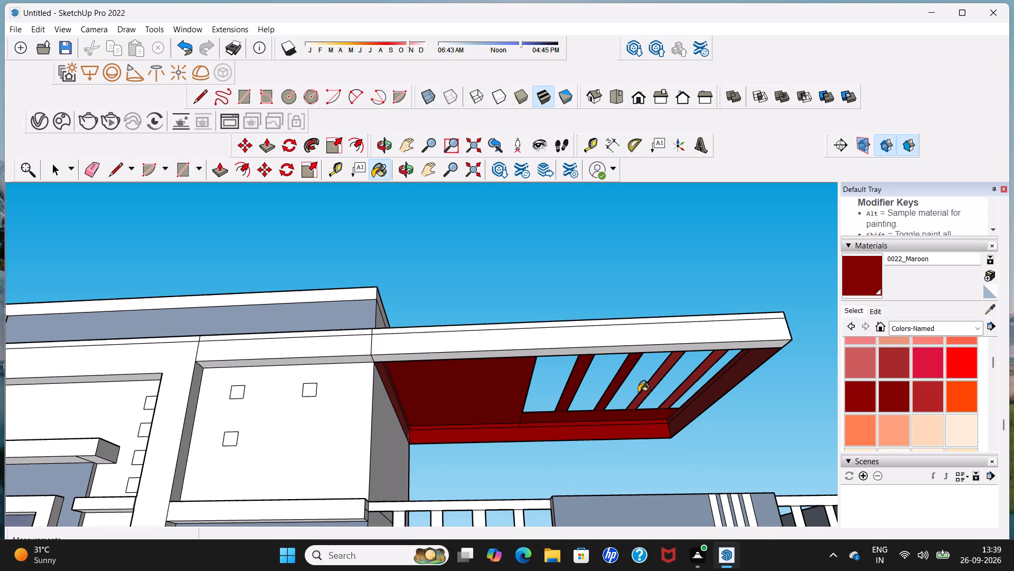
{"action": "left_click", "coordinate": [647, 391]}
{"action": "left_click", "coordinate": [673, 395]}
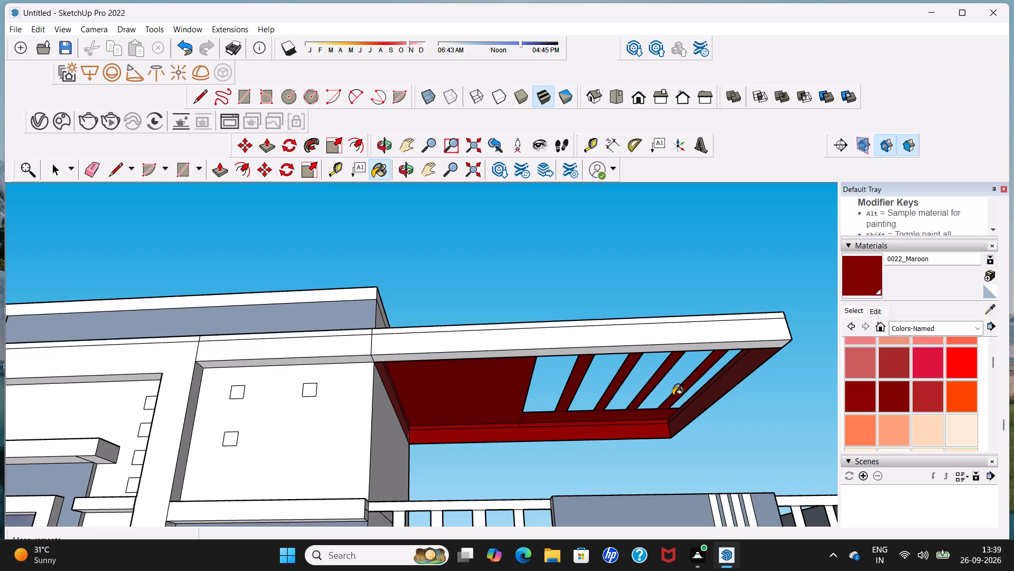
Repaint the inner bands of the canopy's outer side and house-wall side, plus the front underside strip beside the slats, with 0022_Maroon.
{"action": "left_click", "coordinate": [680, 424]}
{"action": "scroll", "coordinate": [681, 421], "scroll_direction": "up", "scroll_amount": 6}
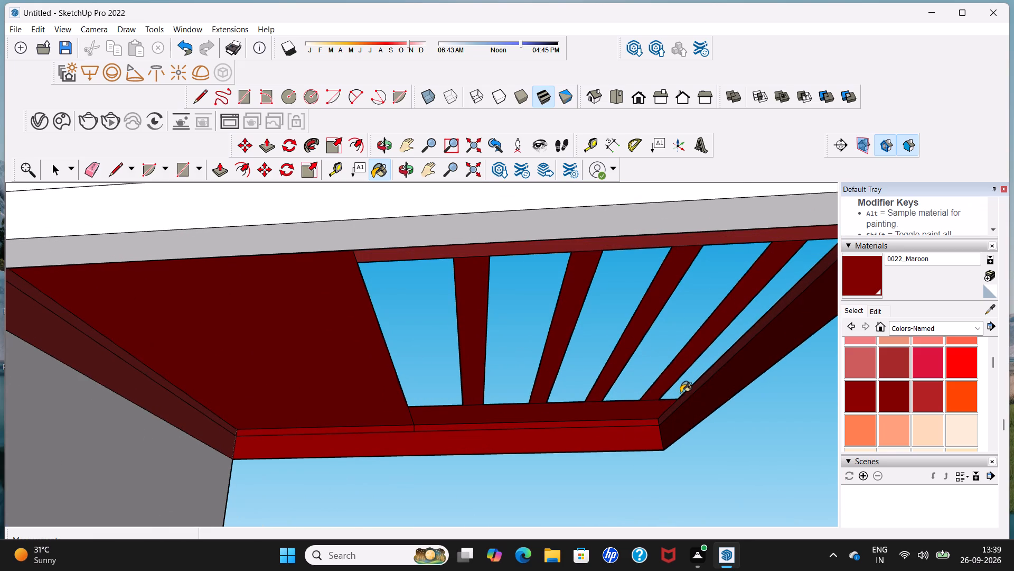
{"action": "left_click", "coordinate": [681, 399]}
{"action": "scroll", "coordinate": [681, 397], "scroll_direction": "down", "scroll_amount": 5}
{"action": "middle_click_drag", "start_coordinate": [681, 397], "coordinate": [446, 432]}
{"action": "scroll", "coordinate": [443, 395], "scroll_direction": "up", "scroll_amount": 4}
{"action": "left_click", "coordinate": [455, 375]}
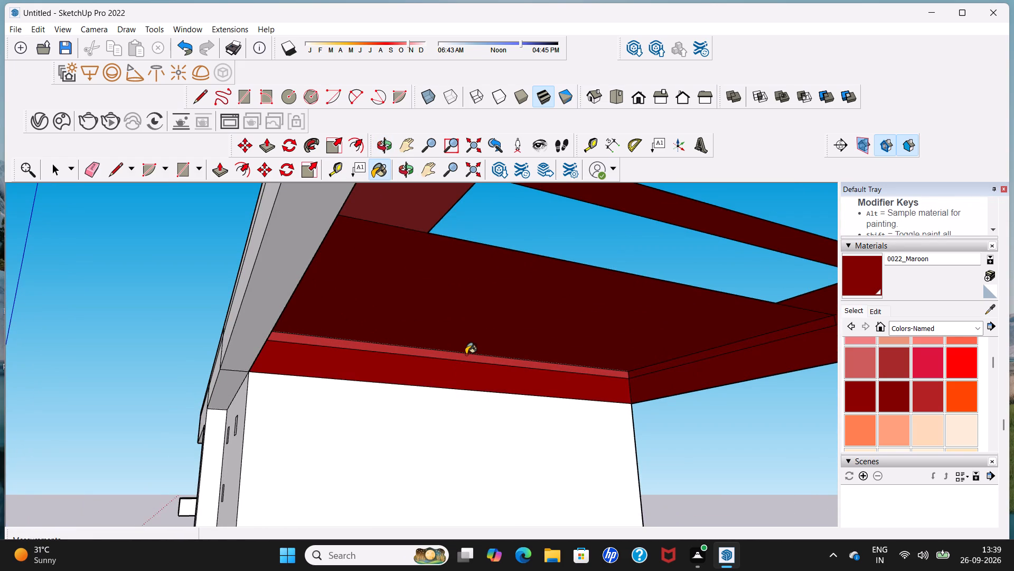
{"action": "left_click", "coordinate": [466, 354]}
{"action": "left_click", "coordinate": [424, 223]}
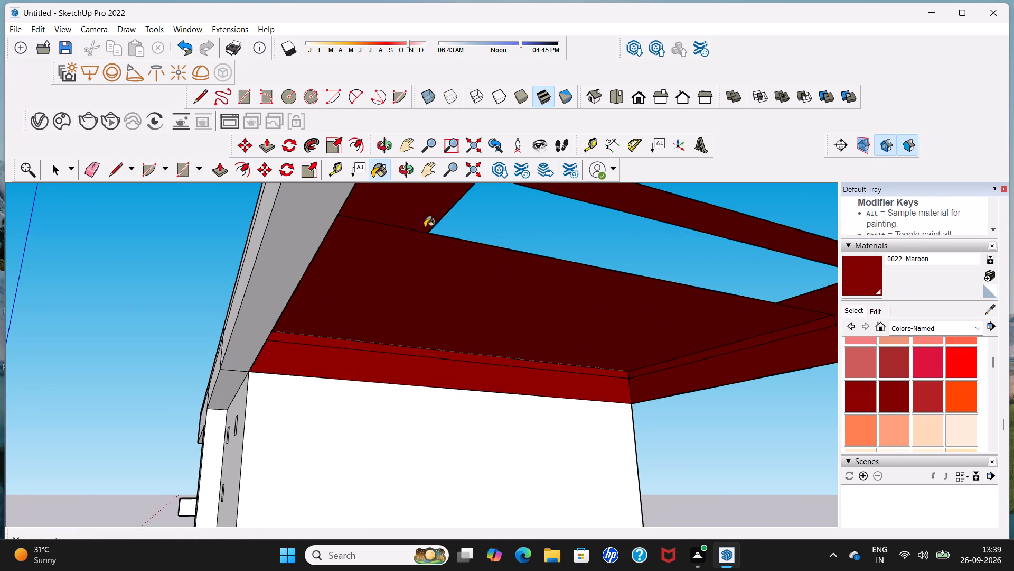
Repaint the remaining inner faces of the canopy's front beam, house-wall bands and outer side beam with 0022_Maroon.
{"action": "scroll", "coordinate": [425, 229], "scroll_direction": "down", "scroll_amount": 16}
{"action": "middle_click_drag", "start_coordinate": [465, 245], "coordinate": [312, 312]}
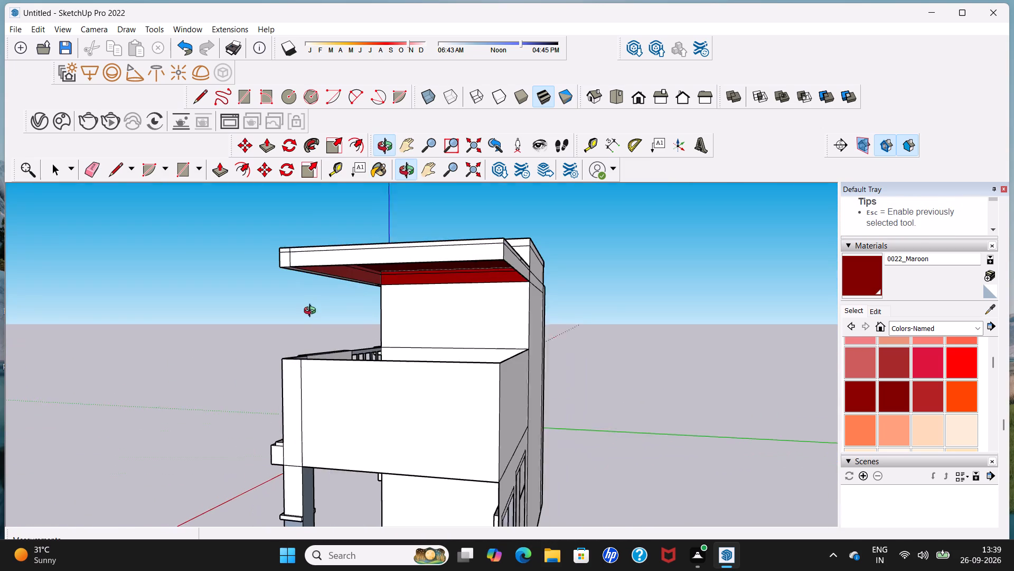
{"action": "middle_click_drag", "start_coordinate": [312, 312], "coordinate": [311, 312]}
{"action": "scroll", "coordinate": [354, 286], "scroll_direction": "up", "scroll_amount": 4}
{"action": "left_click", "coordinate": [370, 271]}
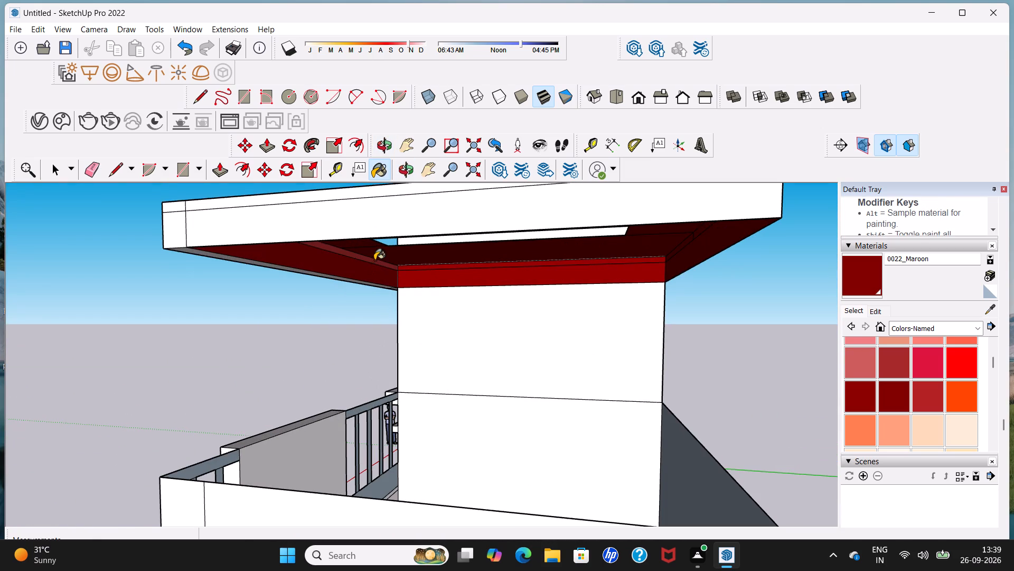
{"action": "left_click", "coordinate": [374, 260]}
{"action": "left_click", "coordinate": [411, 274]}
{"action": "left_click", "coordinate": [416, 268]}
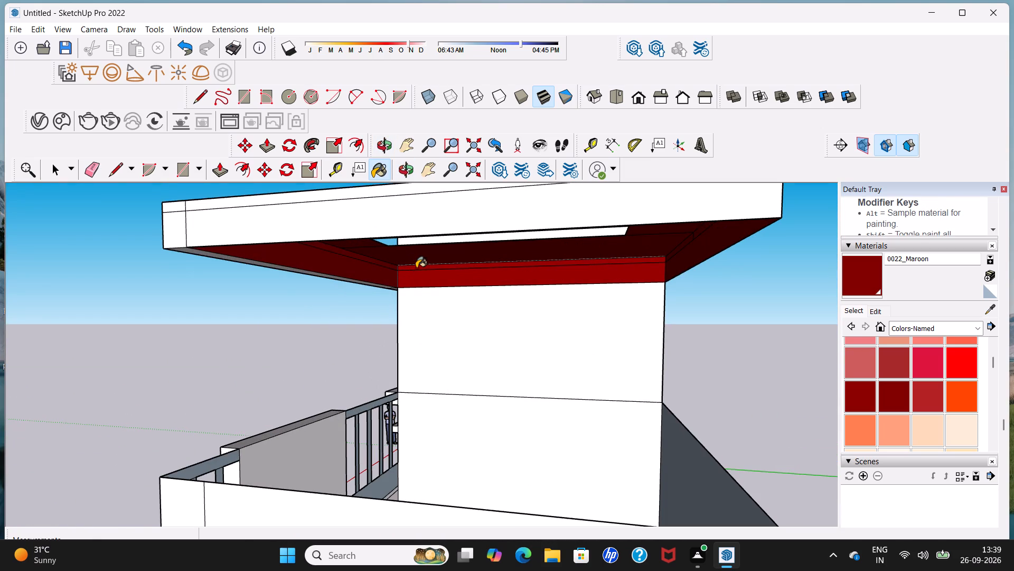
{"action": "scroll", "coordinate": [416, 268], "scroll_direction": "down", "scroll_amount": 9}
{"action": "middle_click_drag", "start_coordinate": [474, 268], "coordinate": [213, 317]}
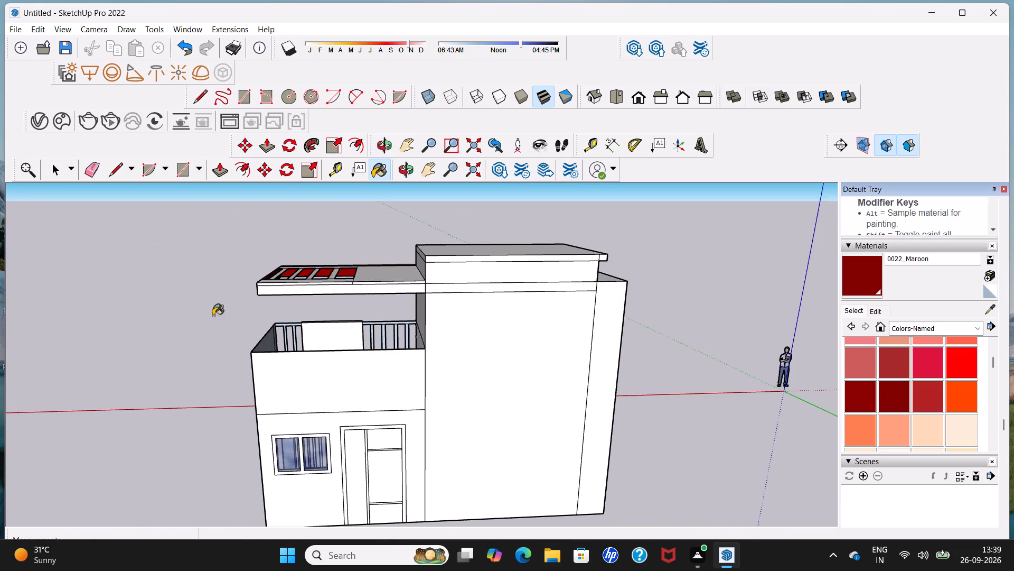
{"action": "scroll", "coordinate": [297, 305], "scroll_direction": "up", "scroll_amount": 4}
{"action": "middle_click_drag", "start_coordinate": [309, 289], "coordinate": [225, 280]}
{"action": "scroll", "coordinate": [225, 280], "scroll_direction": "up", "scroll_amount": 4}
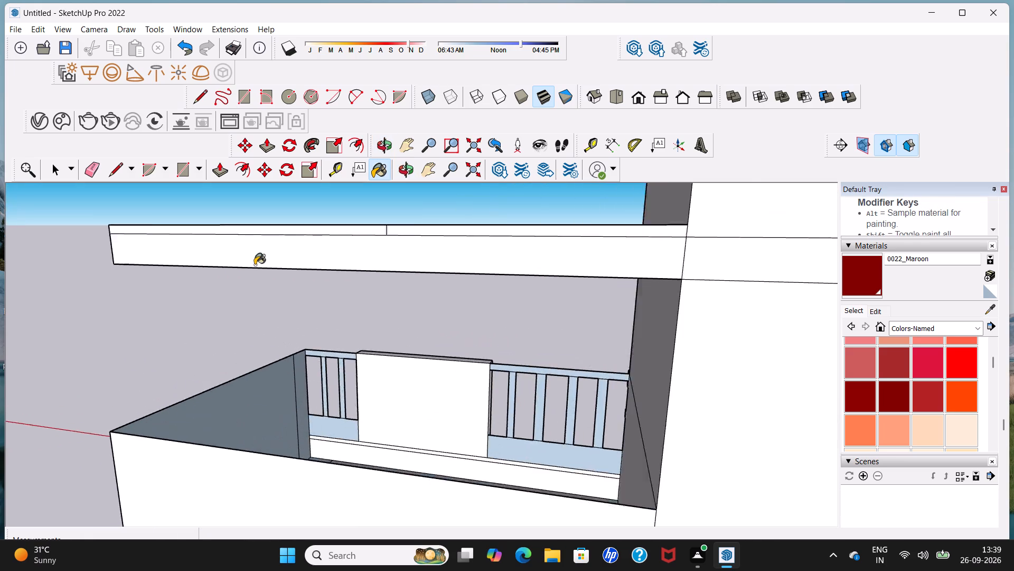
{"action": "scroll", "coordinate": [255, 265], "scroll_direction": "up", "scroll_amount": 7}
{"action": "left_click", "coordinate": [317, 202]}
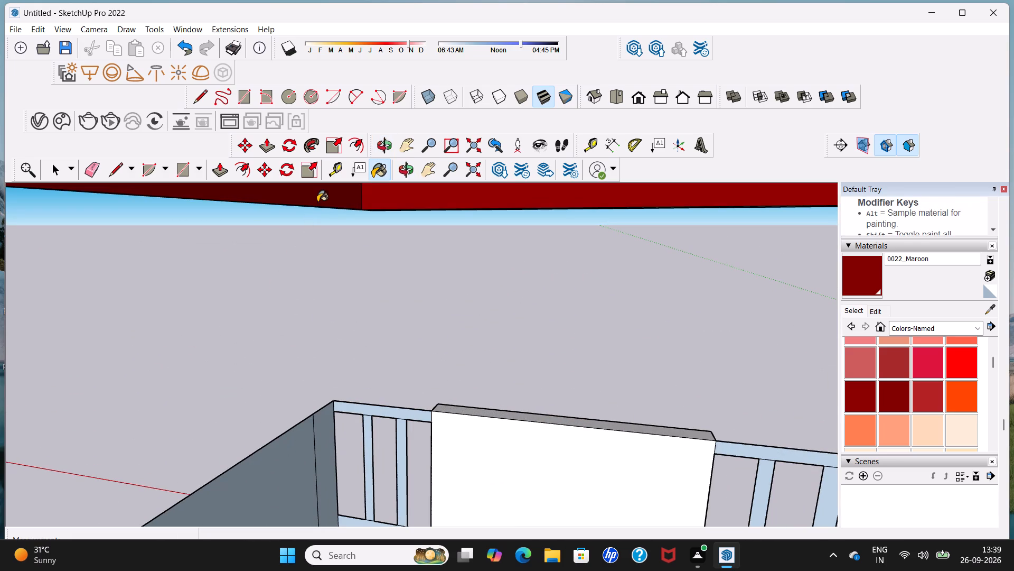
Paint the front faces of the three short ledges beside the upper-floor window with 0078_DarkSlateGray from the Colors-Named collection.
{"action": "scroll", "coordinate": [319, 201], "scroll_direction": "down", "scroll_amount": 17}
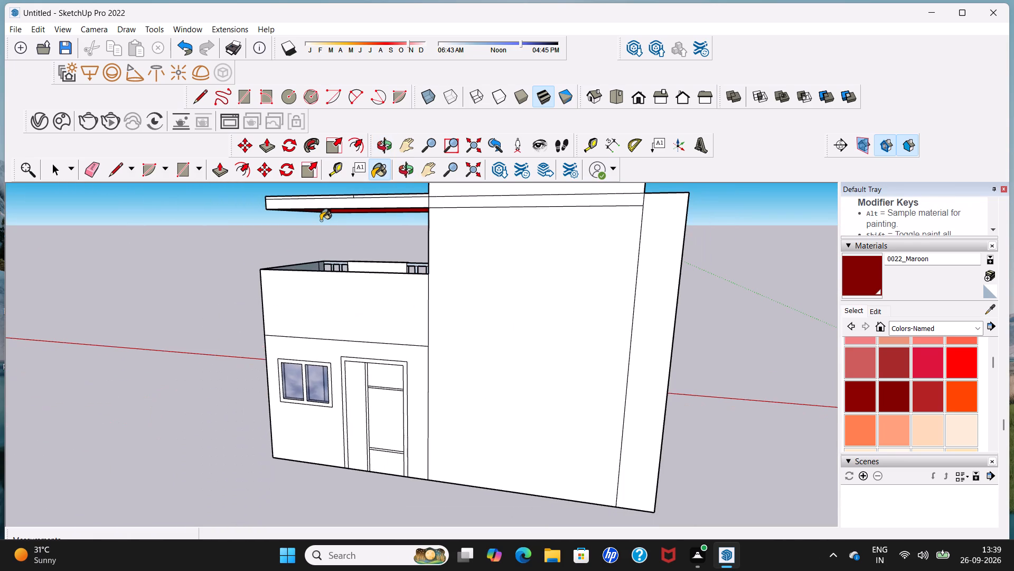
{"action": "scroll", "coordinate": [321, 222], "scroll_direction": "down", "scroll_amount": 5}
{"action": "middle_click_drag", "start_coordinate": [260, 241], "coordinate": [450, 281]}
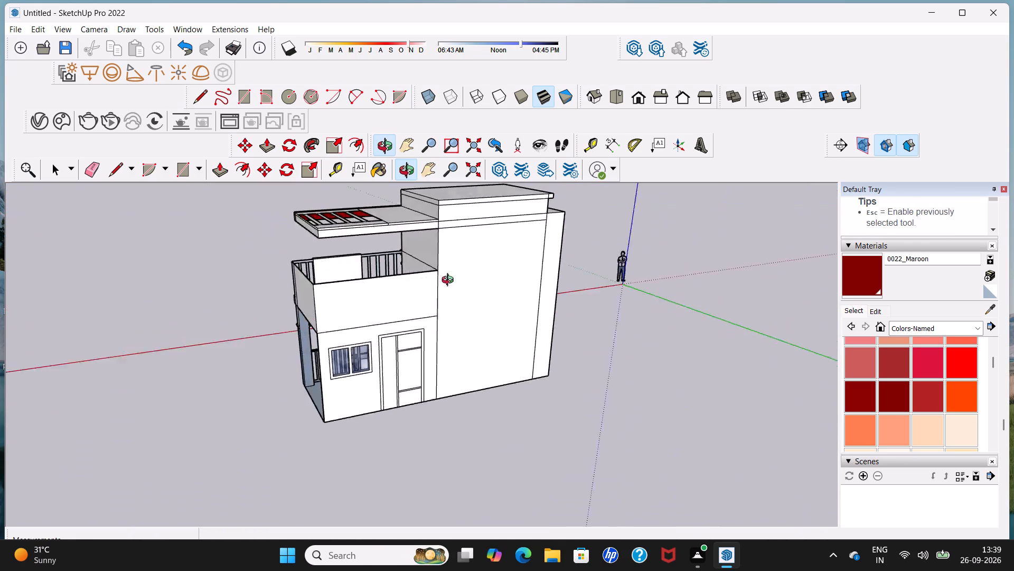
{"action": "middle_click_drag", "start_coordinate": [450, 281], "coordinate": [775, 291]}
{"action": "middle_click_drag", "start_coordinate": [406, 312], "coordinate": [407, 312]}
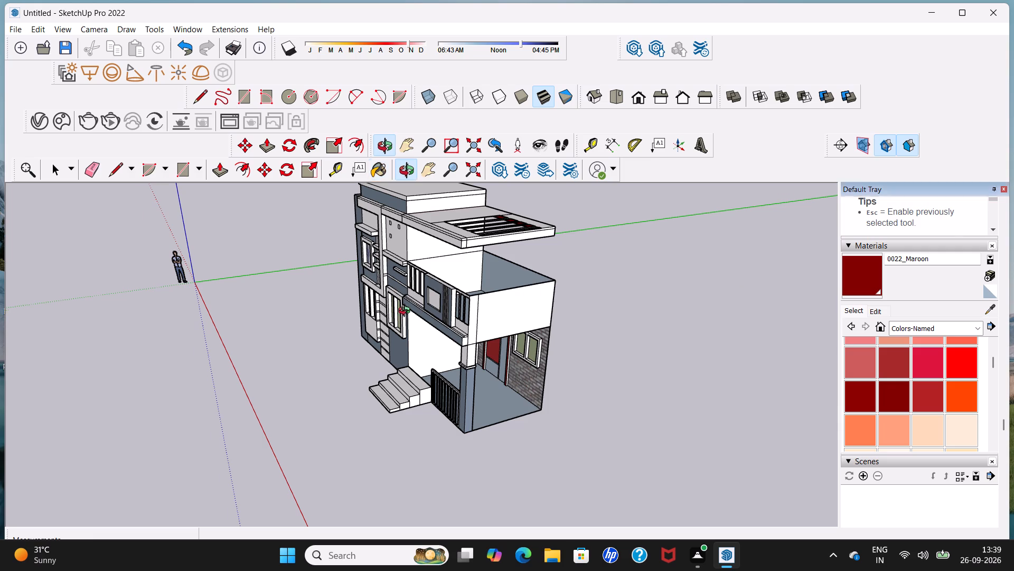
{"action": "middle_click_drag", "start_coordinate": [407, 312], "coordinate": [625, 272]}
{"action": "scroll", "coordinate": [492, 305], "scroll_direction": "up", "scroll_amount": 3}
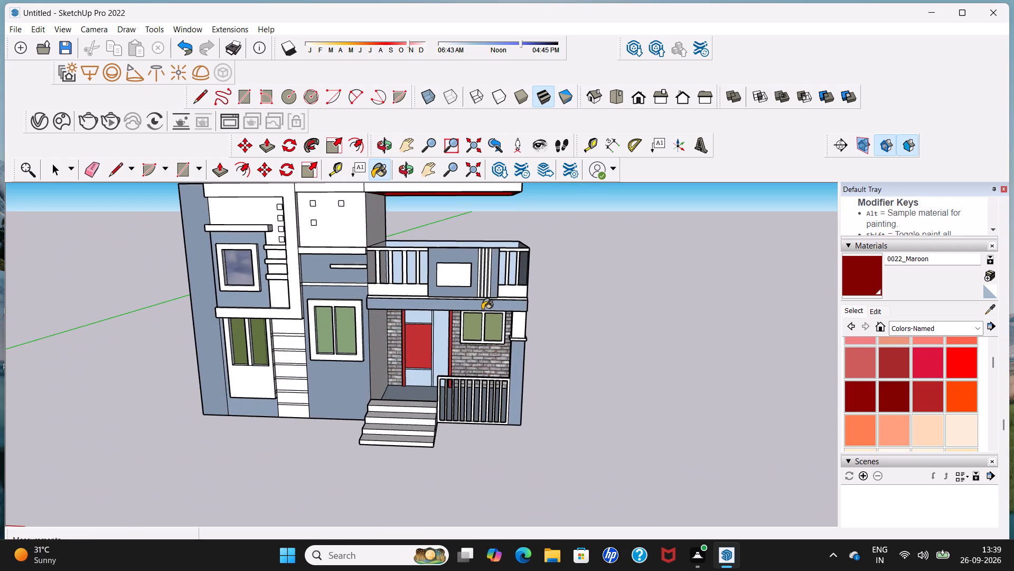
{"action": "middle_click_drag", "start_coordinate": [480, 295], "coordinate": [475, 271]}
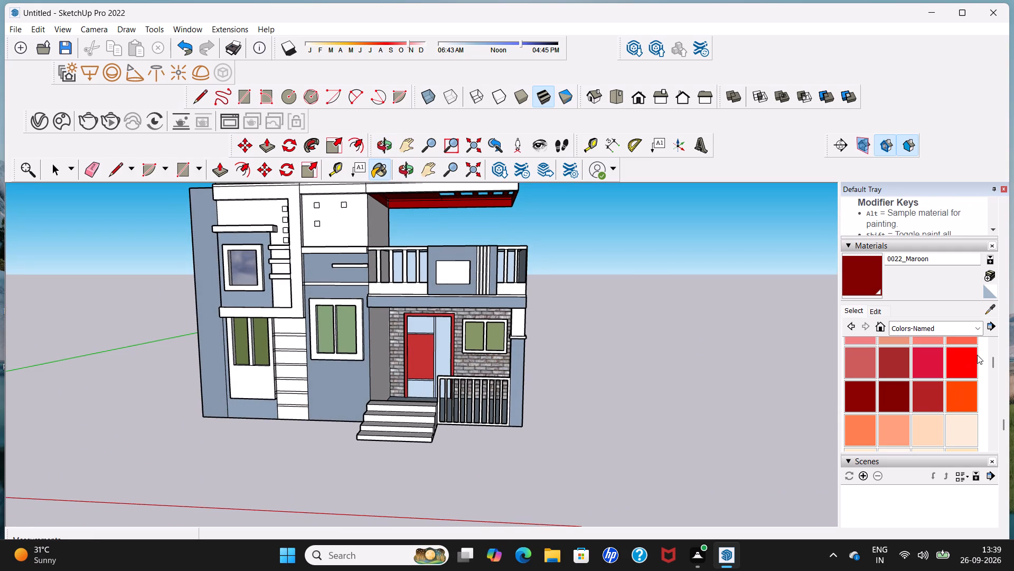
{"action": "left_click", "coordinate": [982, 335]}
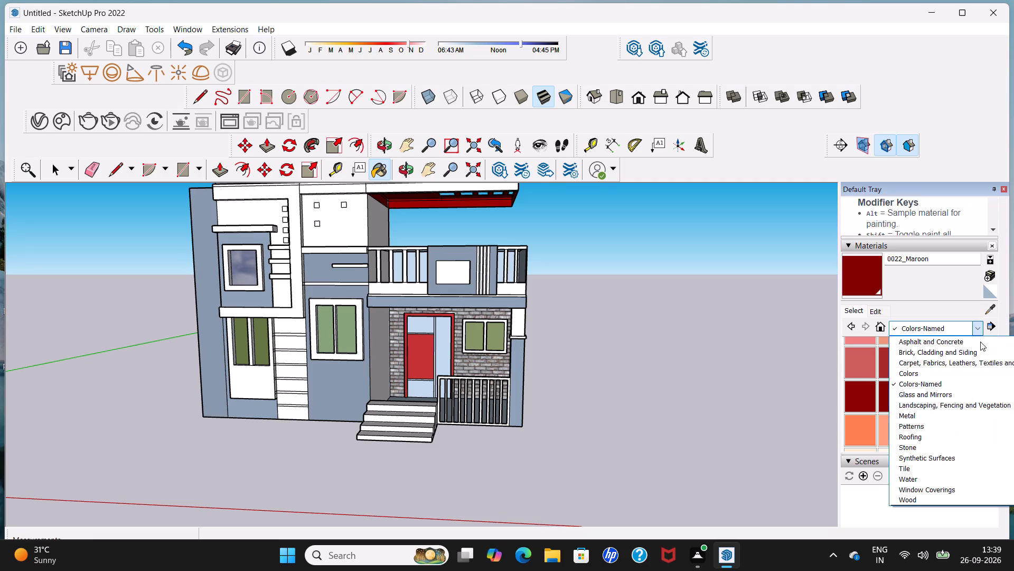
{"action": "left_click", "coordinate": [965, 382]}
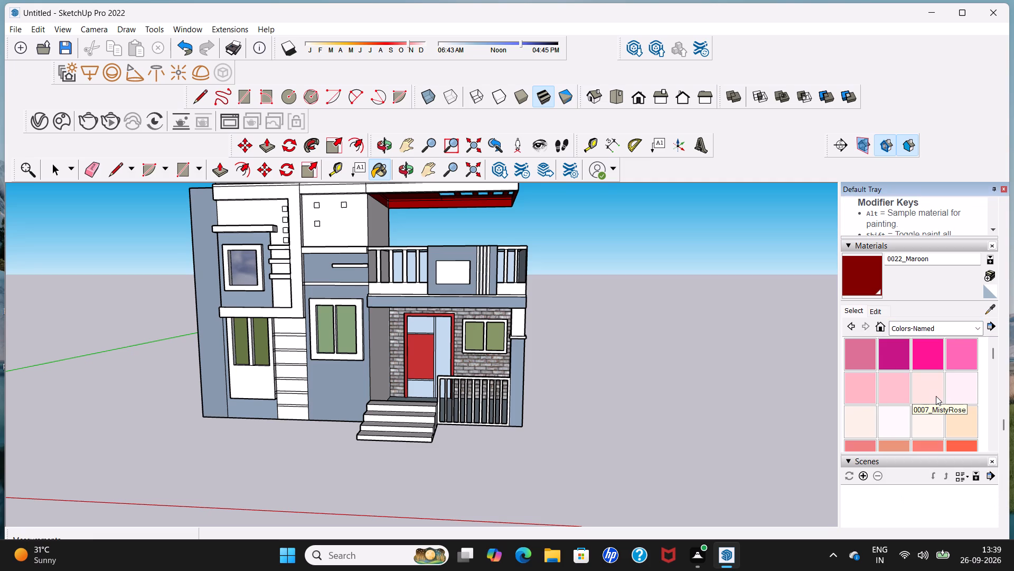
{"action": "scroll", "coordinate": [936, 396], "scroll_direction": "down", "scroll_amount": 11}
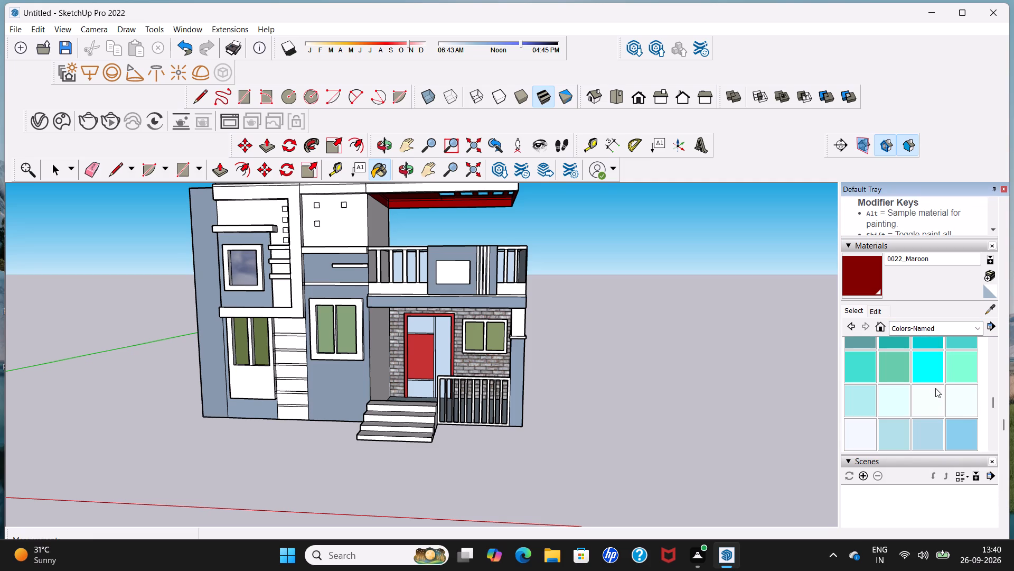
{"action": "scroll", "coordinate": [934, 389], "scroll_direction": "up", "scroll_amount": 2}
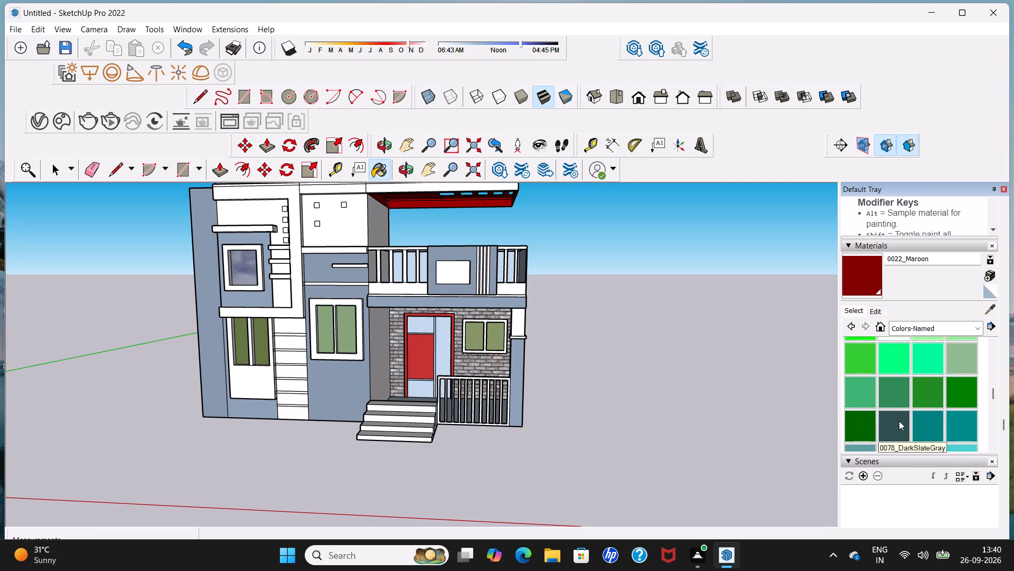
{"action": "left_click", "coordinate": [899, 421]}
{"action": "scroll", "coordinate": [333, 288], "scroll_direction": "up", "scroll_amount": 4}
{"action": "scroll", "coordinate": [259, 278], "scroll_direction": "up", "scroll_amount": 3}
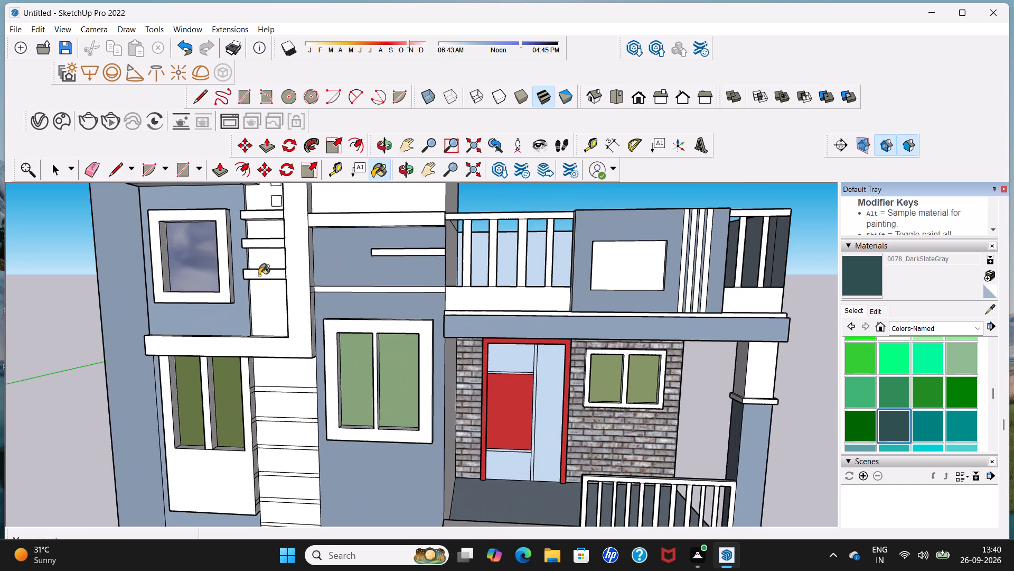
{"action": "left_click", "coordinate": [259, 275]}
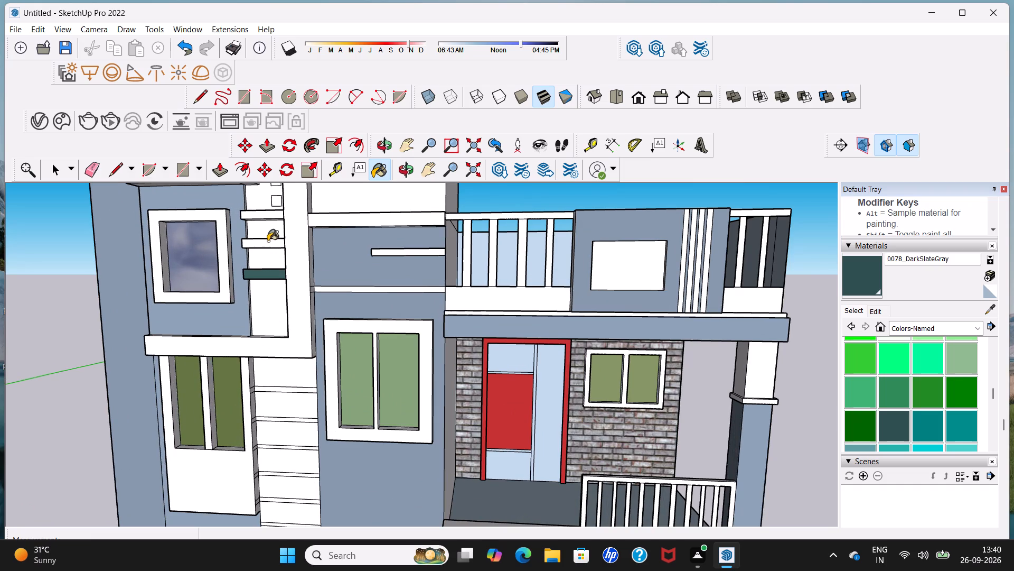
{"action": "left_click", "coordinate": [268, 241]}
{"action": "left_click", "coordinate": [277, 215]}
Paint the exposed end faces and the tops of the three short ledges with 0078_DarkSlateGray.
{"action": "scroll", "coordinate": [284, 216], "scroll_direction": "down", "scroll_amount": 7}
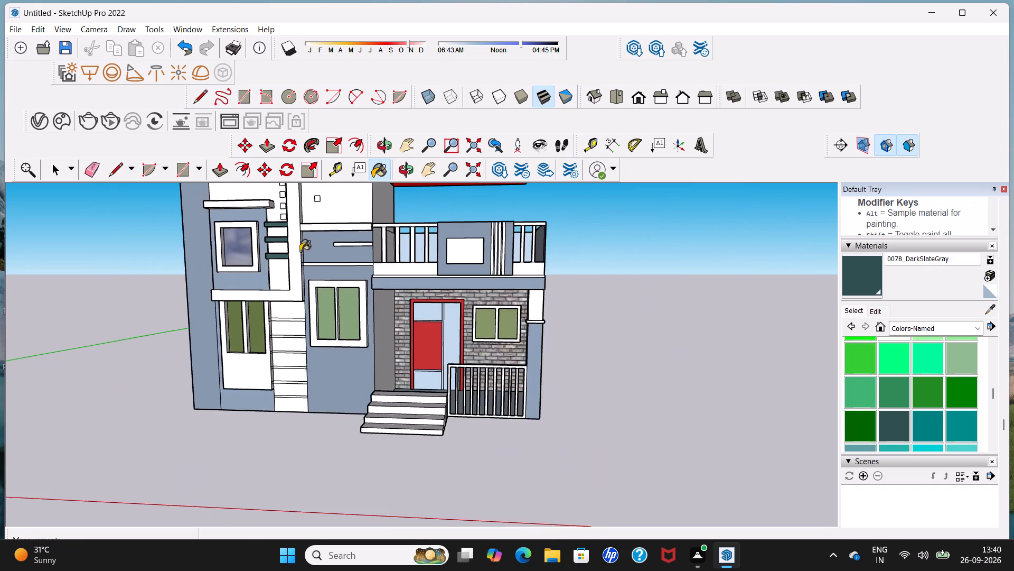
{"action": "scroll", "coordinate": [301, 254], "scroll_direction": "down", "scroll_amount": 6}
{"action": "middle_click_drag", "start_coordinate": [241, 268], "coordinate": [508, 283]}
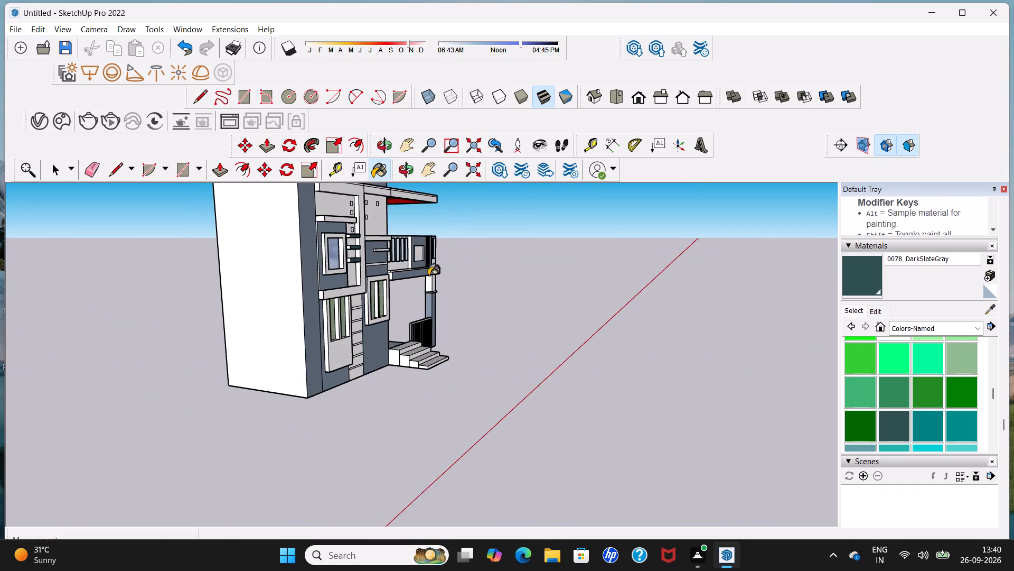
{"action": "scroll", "coordinate": [363, 257], "scroll_direction": "up", "scroll_amount": 5}
{"action": "left_click", "coordinate": [341, 264]}
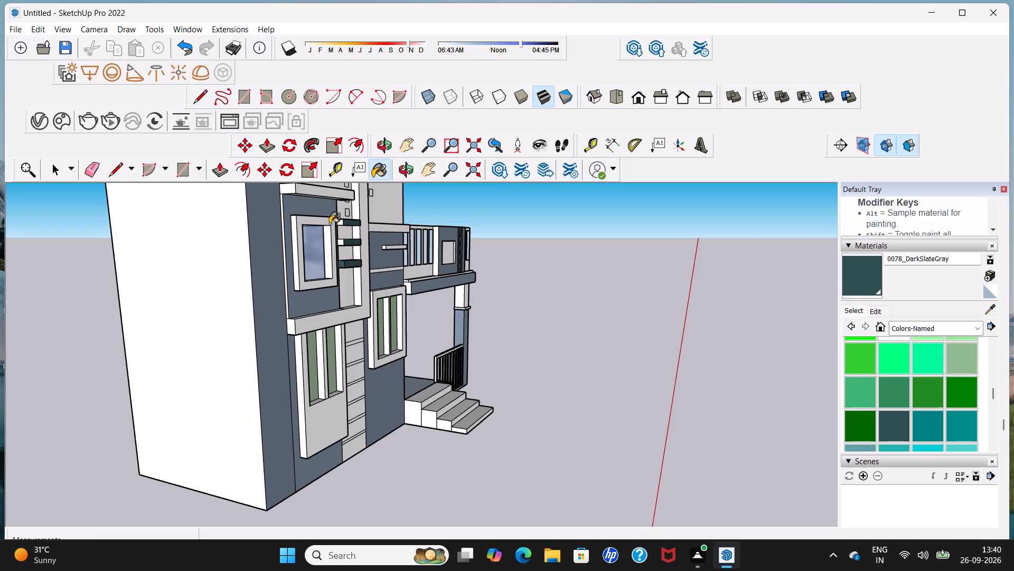
{"action": "left_click", "coordinate": [339, 242]}
{"action": "left_click", "coordinate": [339, 222]}
{"action": "middle_click_drag", "start_coordinate": [342, 222], "coordinate": [309, 320]}
{"action": "scroll", "coordinate": [310, 309], "scroll_direction": "up", "scroll_amount": 4}
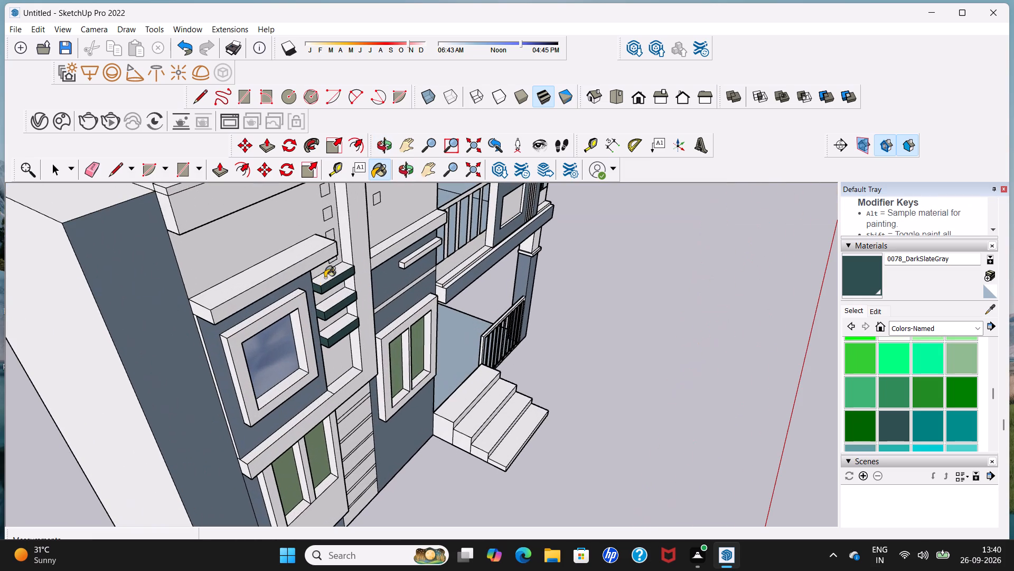
{"action": "left_click", "coordinate": [328, 275]}
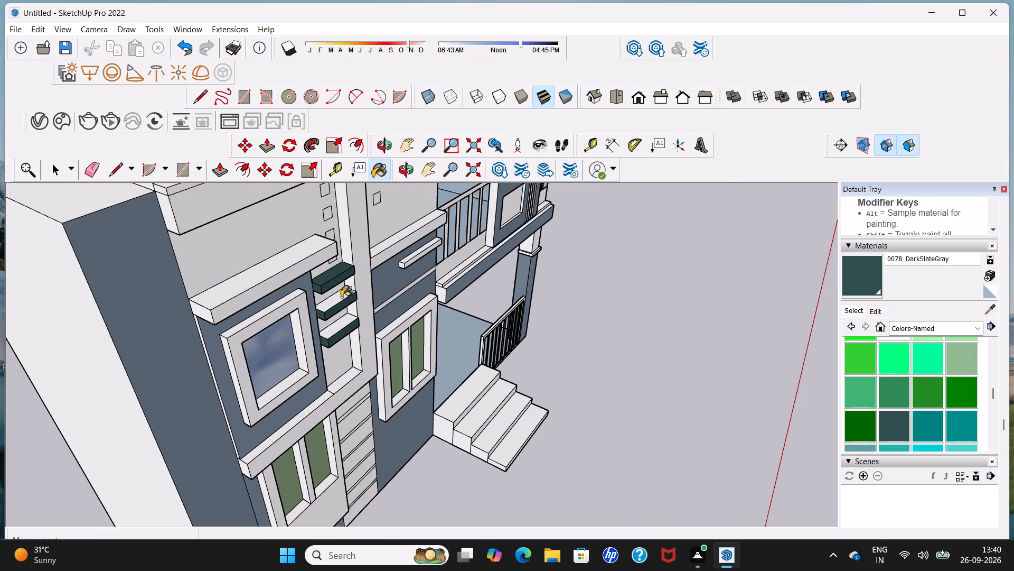
{"action": "left_click", "coordinate": [341, 297]}
{"action": "left_click", "coordinate": [344, 326]}
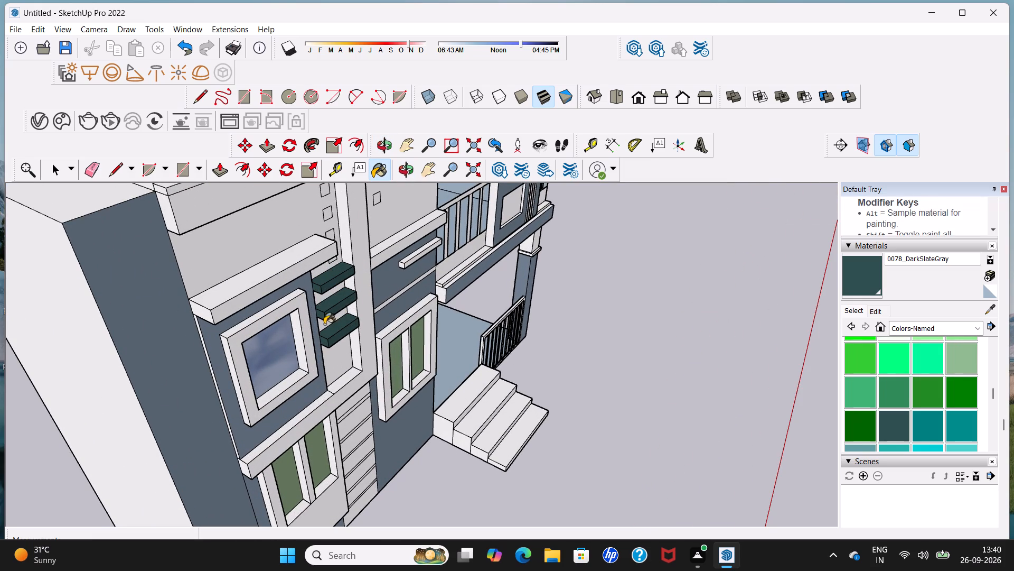
Paint the undersides of the three short ledges beside the upper-floor window with 0078_DarkSlateGray.
{"action": "middle_click_drag", "start_coordinate": [297, 296], "coordinate": [293, 290]}
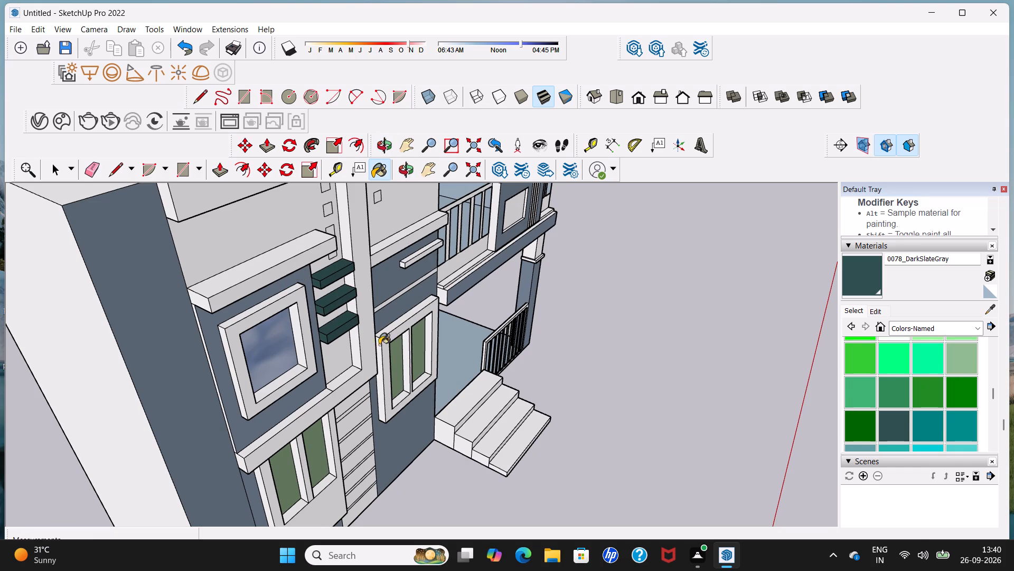
{"action": "middle_click_drag", "start_coordinate": [379, 345], "coordinate": [303, 266]}
{"action": "scroll", "coordinate": [303, 264], "scroll_direction": "up", "scroll_amount": 4}
{"action": "middle_click_drag", "start_coordinate": [308, 293], "coordinate": [327, 225]}
{"action": "scroll", "coordinate": [328, 224], "scroll_direction": "up", "scroll_amount": 2}
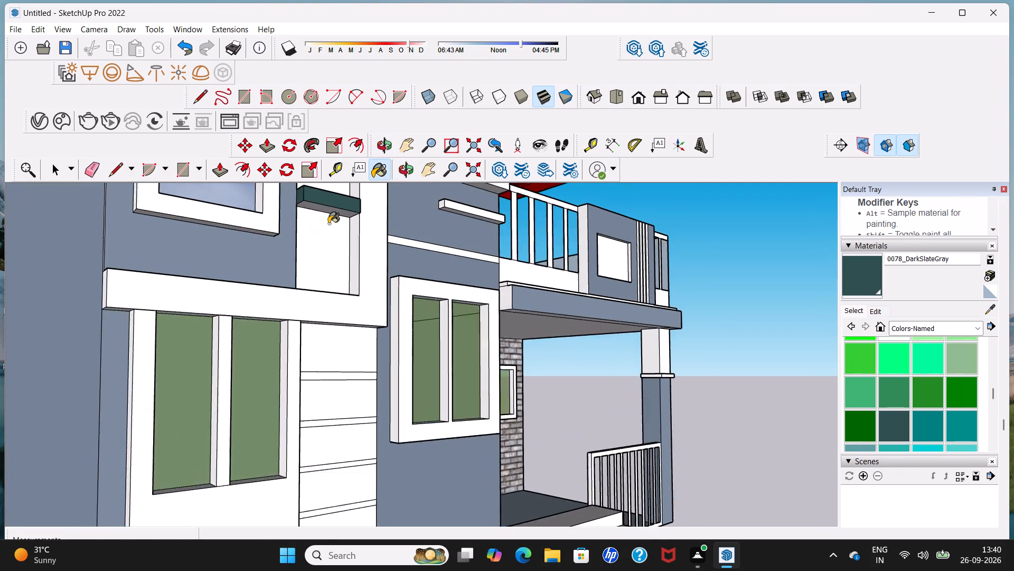
{"action": "scroll", "coordinate": [328, 224], "scroll_direction": "up", "scroll_amount": 1}
{"action": "left_click", "coordinate": [339, 208]}
{"action": "scroll", "coordinate": [339, 208], "scroll_direction": "down", "scroll_amount": 12}
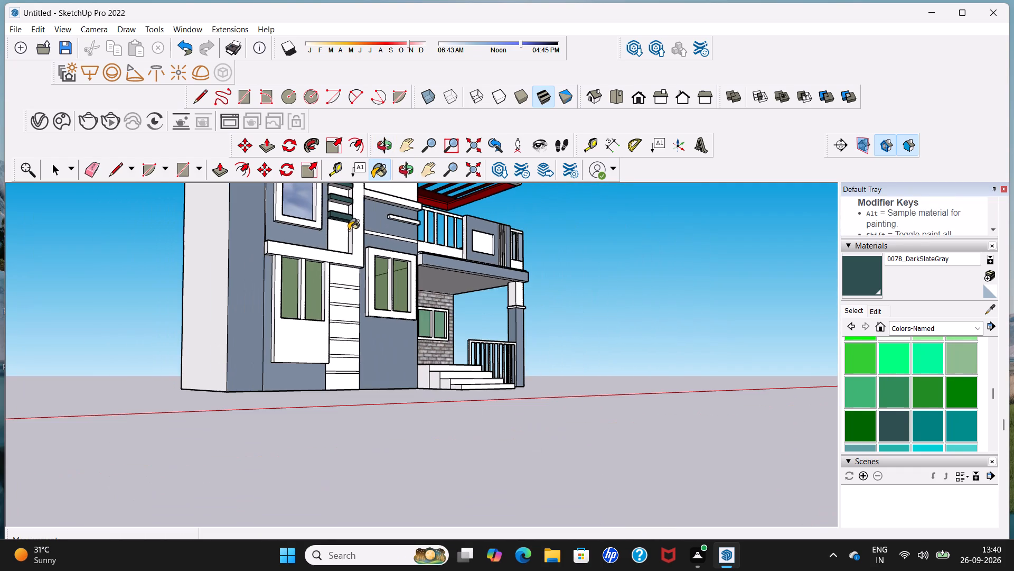
{"action": "middle_click_drag", "start_coordinate": [348, 222], "coordinate": [314, 335], "text": "shift"}
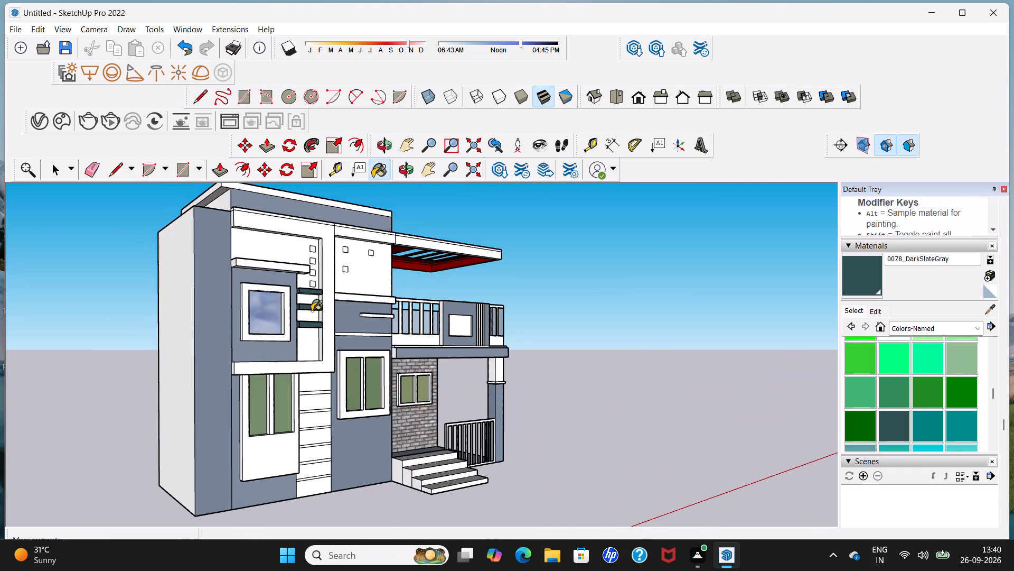
{"action": "middle_click_drag", "start_coordinate": [314, 310], "coordinate": [319, 271]}
{"action": "scroll", "coordinate": [315, 294], "scroll_direction": "up", "scroll_amount": 10}
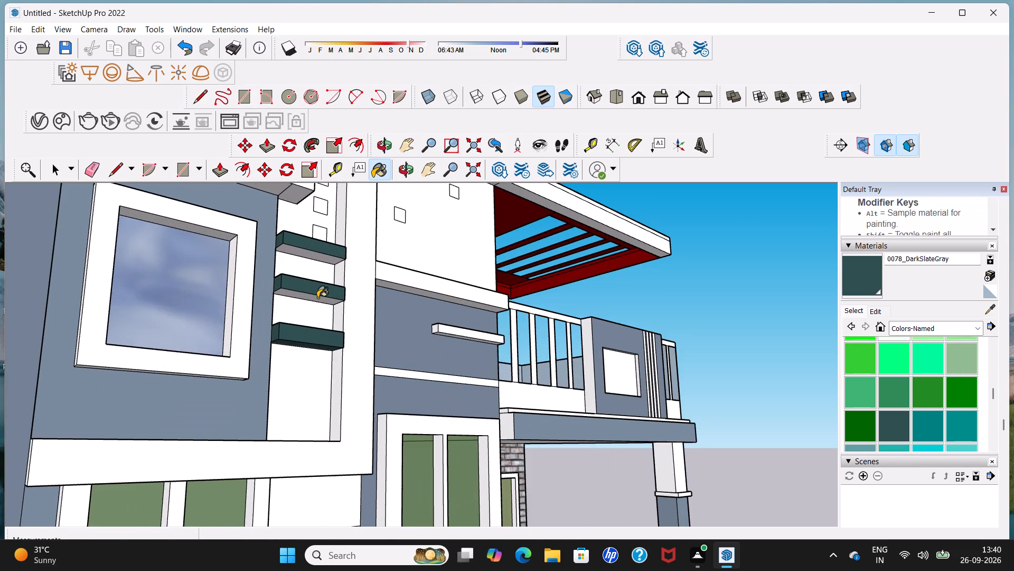
{"action": "left_click", "coordinate": [317, 298]}
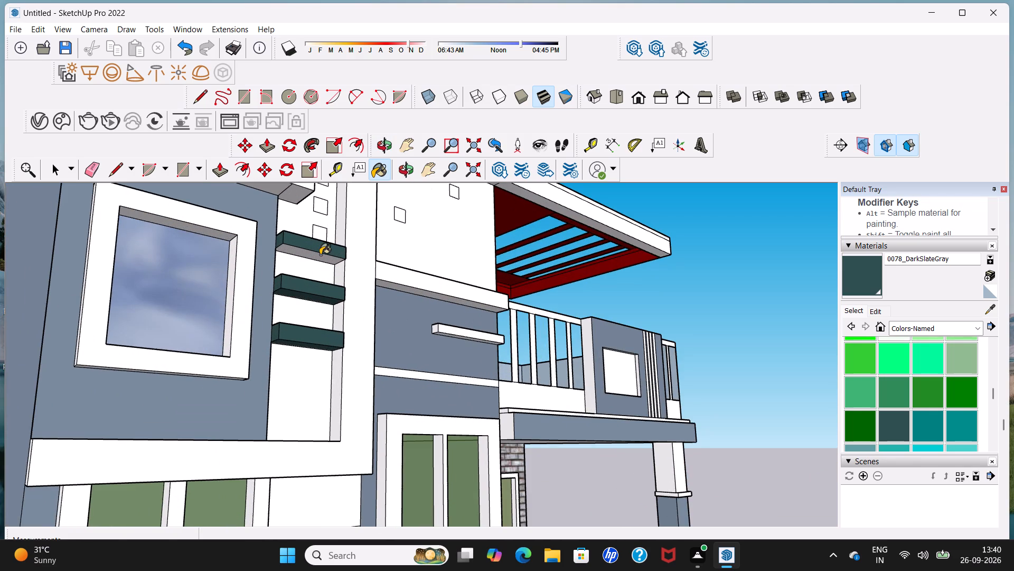
{"action": "left_click", "coordinate": [320, 255]}
{"action": "scroll", "coordinate": [329, 253], "scroll_direction": "down", "scroll_amount": 8}
{"action": "middle_click_drag", "start_coordinate": [344, 244], "coordinate": [347, 245]}
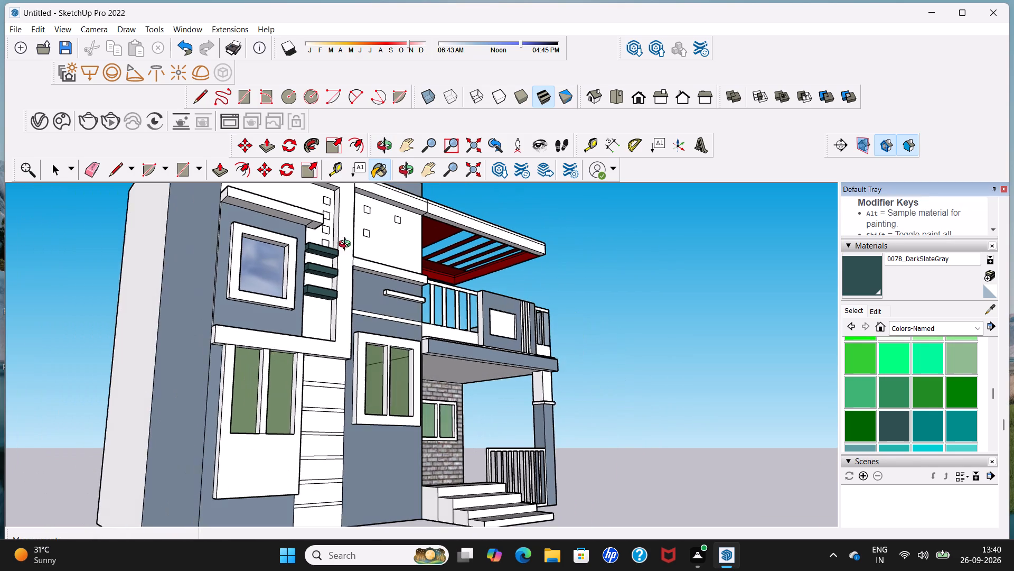
{"action": "middle_click_drag", "start_coordinate": [347, 245], "coordinate": [209, 294]}
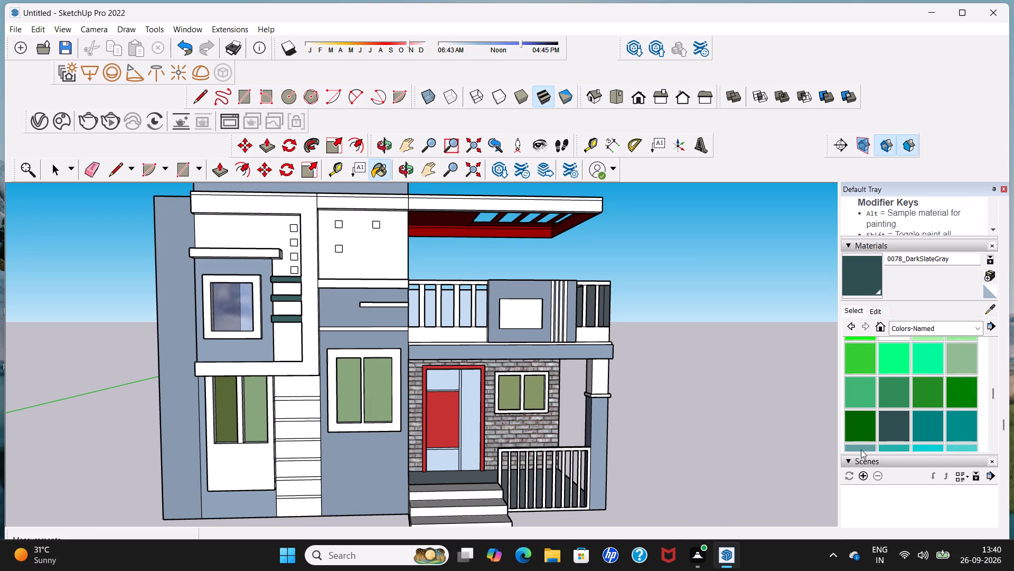
Paint the seven small squares on the two white upper-floor wall panels with 0110_LightSlateGray from the Colors-Named collection.
{"action": "scroll", "coordinate": [880, 449], "scroll_direction": "down", "scroll_amount": 1}
{"action": "scroll", "coordinate": [920, 411], "scroll_direction": "down", "scroll_amount": 4}
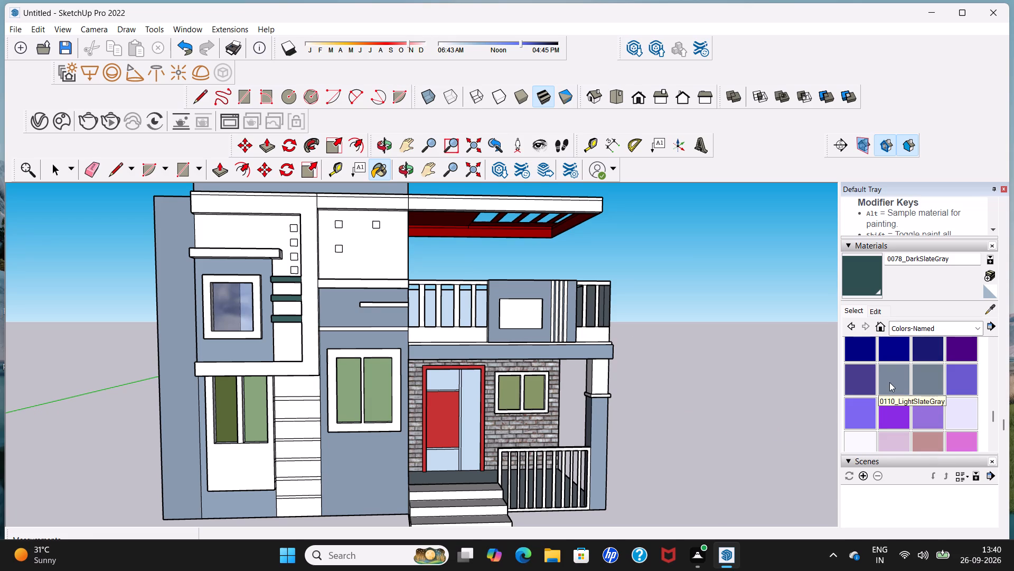
{"action": "left_click", "coordinate": [889, 382]}
{"action": "scroll", "coordinate": [433, 342], "scroll_direction": "up", "scroll_amount": 3}
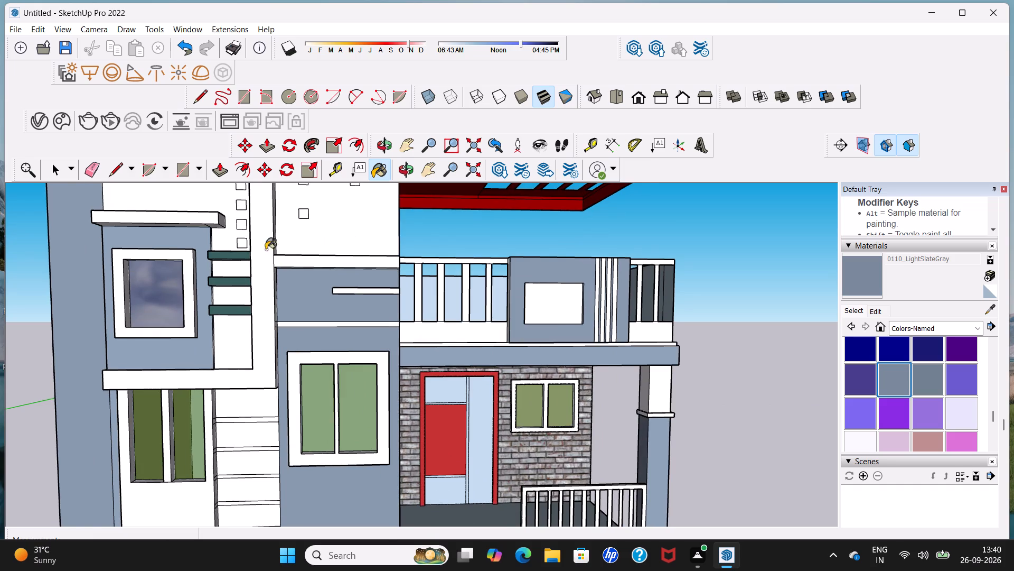
{"action": "scroll", "coordinate": [253, 245], "scroll_direction": "down", "scroll_amount": 2}
{"action": "left_click", "coordinate": [243, 243]}
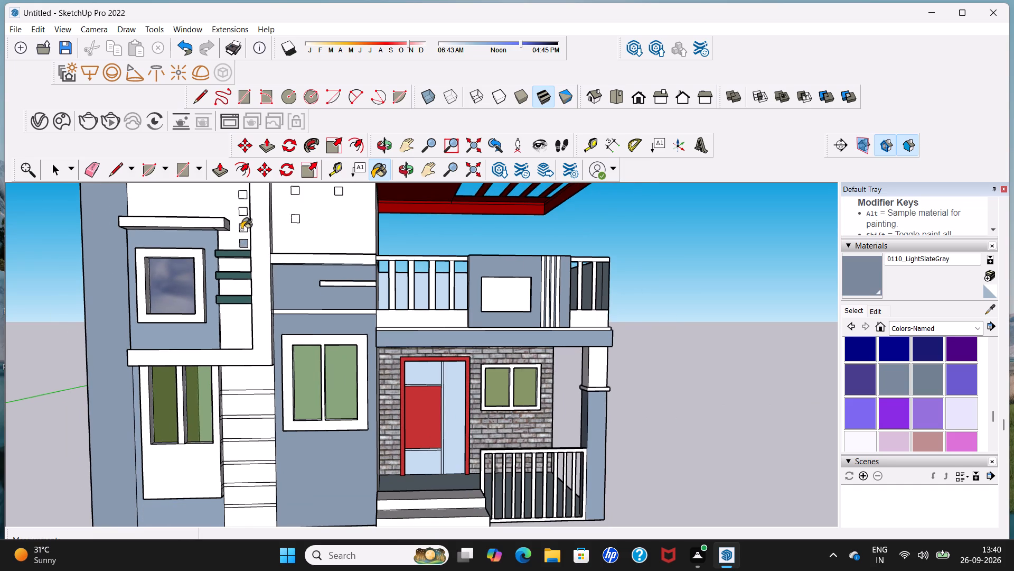
{"action": "left_click", "coordinate": [243, 229]}
{"action": "left_click", "coordinate": [241, 214]}
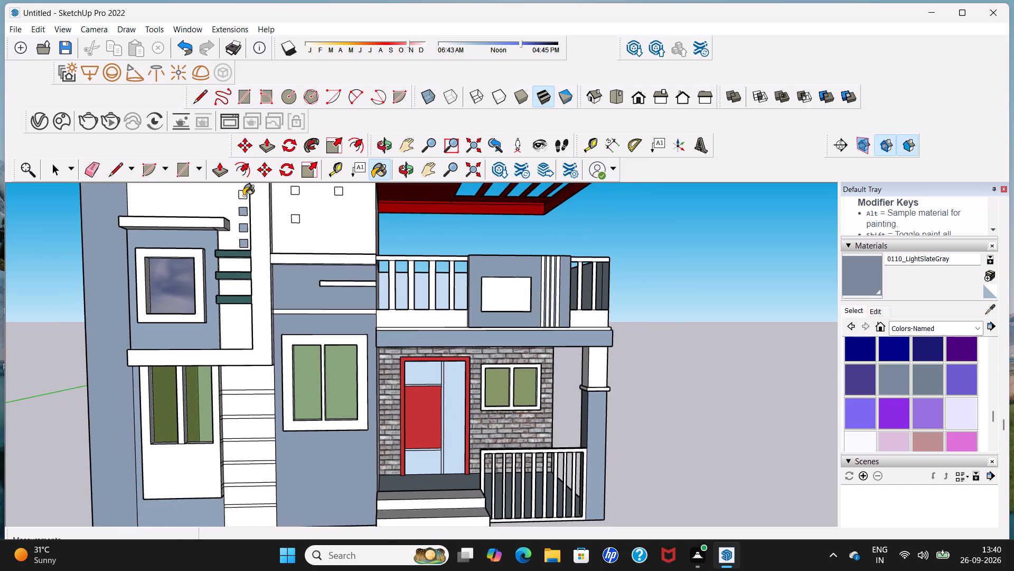
{"action": "left_click", "coordinate": [243, 196]}
{"action": "left_click", "coordinate": [294, 220]}
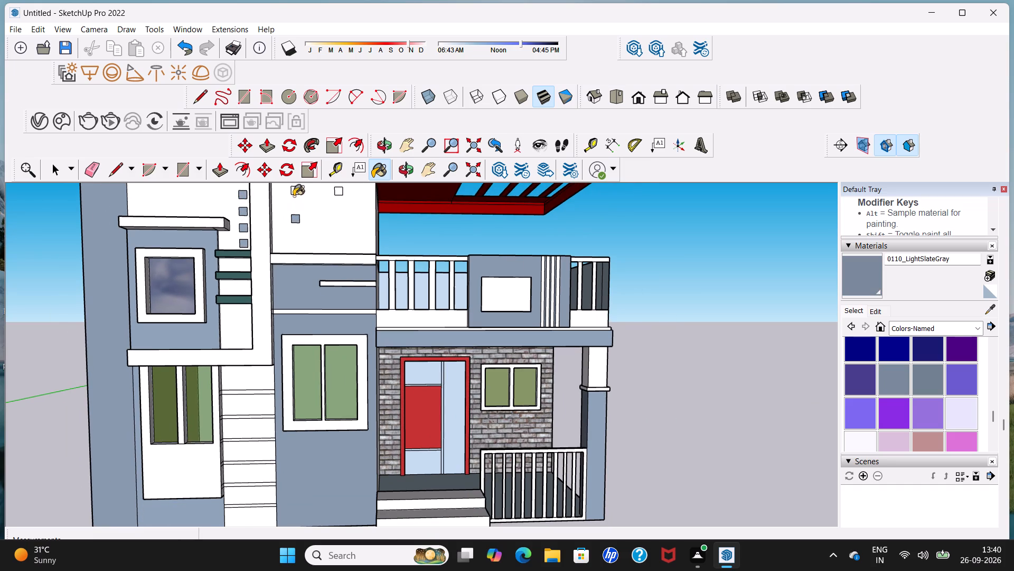
{"action": "left_click", "coordinate": [296, 190]}
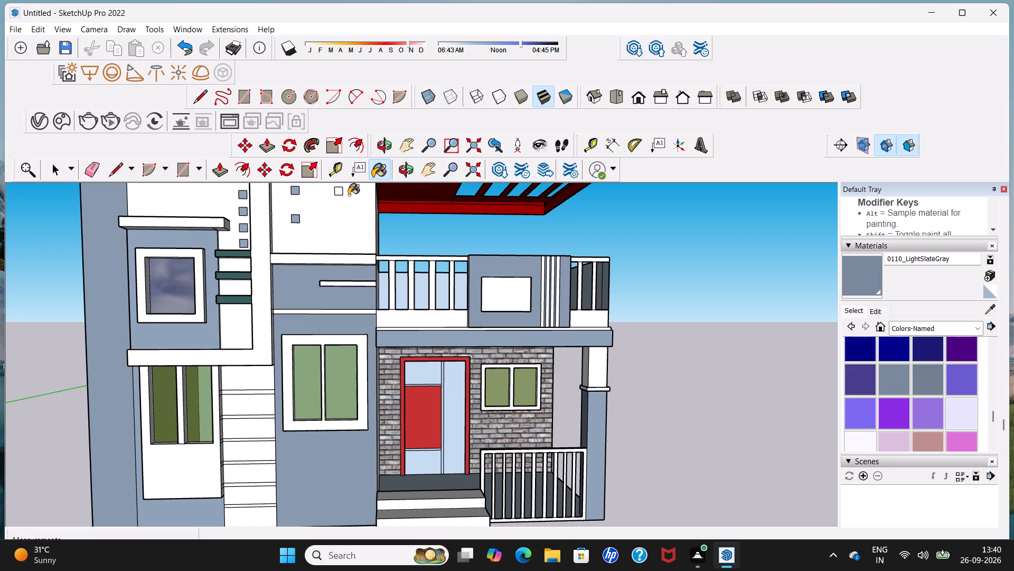
{"action": "left_click", "coordinate": [338, 192]}
Paint the tall side panel of the entrance door with 0117_GhostWhite.
{"action": "scroll", "coordinate": [356, 215], "scroll_direction": "down", "scroll_amount": 2}
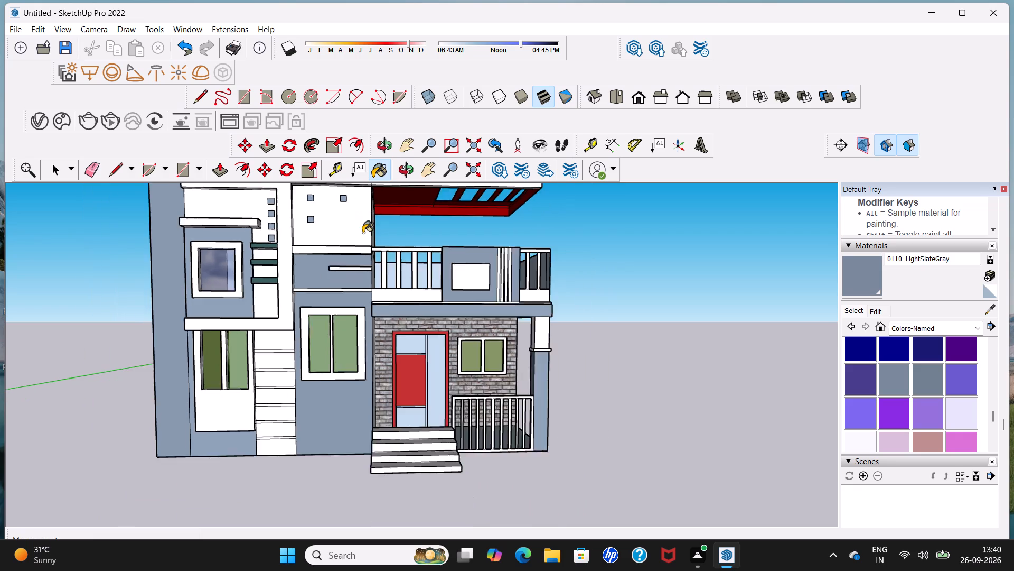
{"action": "scroll", "coordinate": [363, 233], "scroll_direction": "down", "scroll_amount": 7}
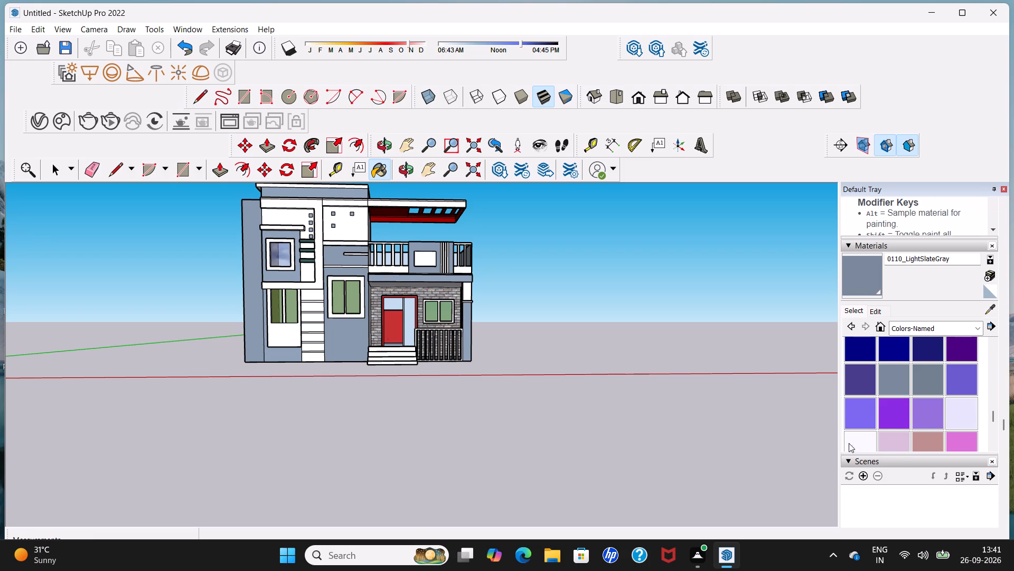
{"action": "left_click", "coordinate": [862, 445]}
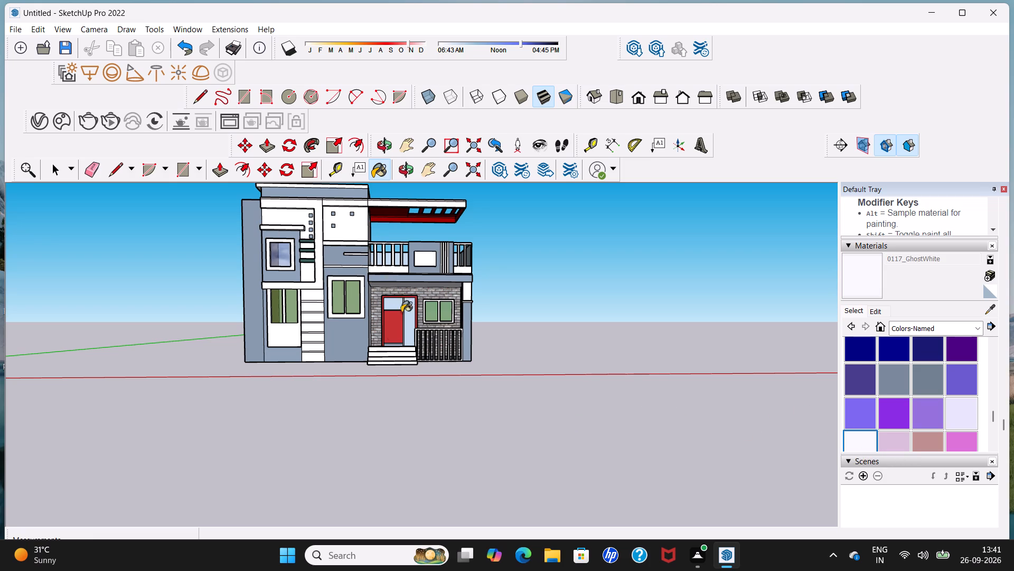
{"action": "scroll", "coordinate": [407, 317], "scroll_direction": "up", "scroll_amount": 9}
{"action": "left_click", "coordinate": [411, 316]}
{"action": "scroll", "coordinate": [411, 316], "scroll_direction": "down", "scroll_amount": 7}
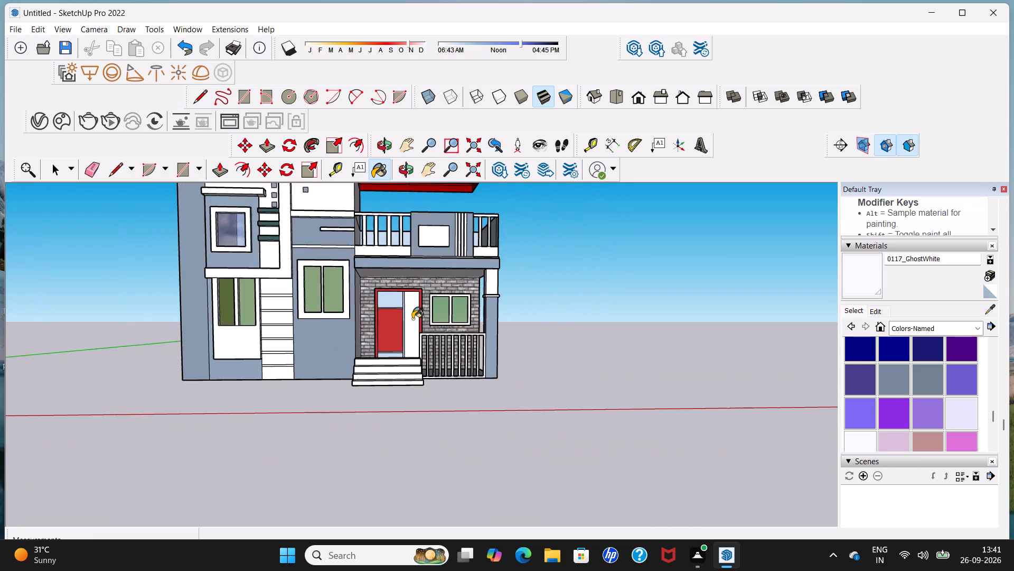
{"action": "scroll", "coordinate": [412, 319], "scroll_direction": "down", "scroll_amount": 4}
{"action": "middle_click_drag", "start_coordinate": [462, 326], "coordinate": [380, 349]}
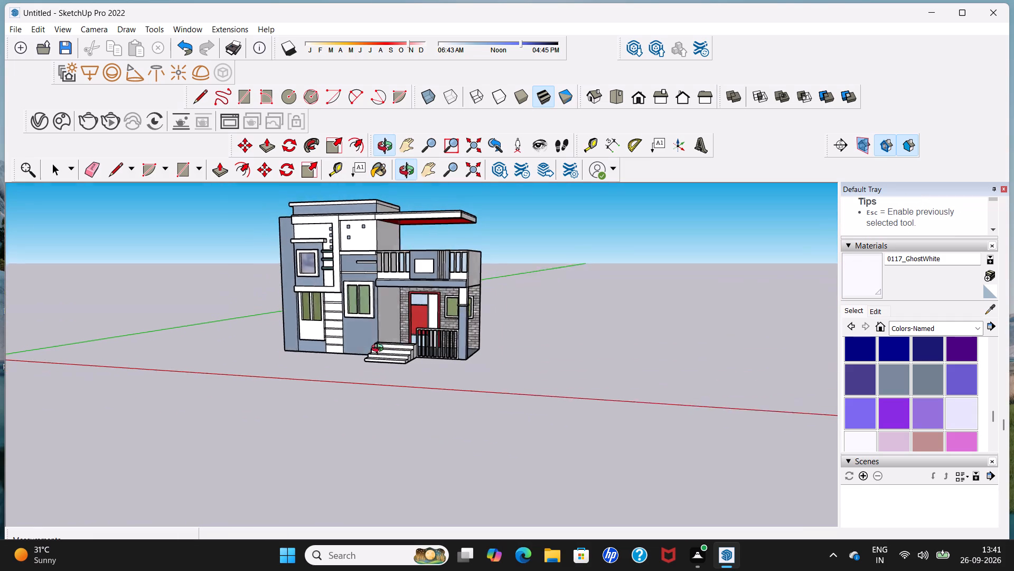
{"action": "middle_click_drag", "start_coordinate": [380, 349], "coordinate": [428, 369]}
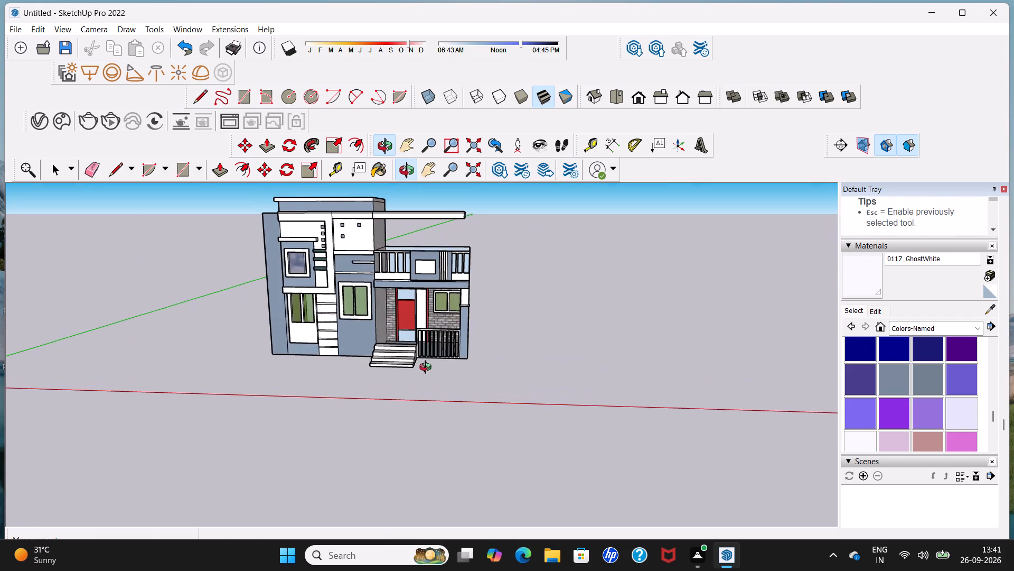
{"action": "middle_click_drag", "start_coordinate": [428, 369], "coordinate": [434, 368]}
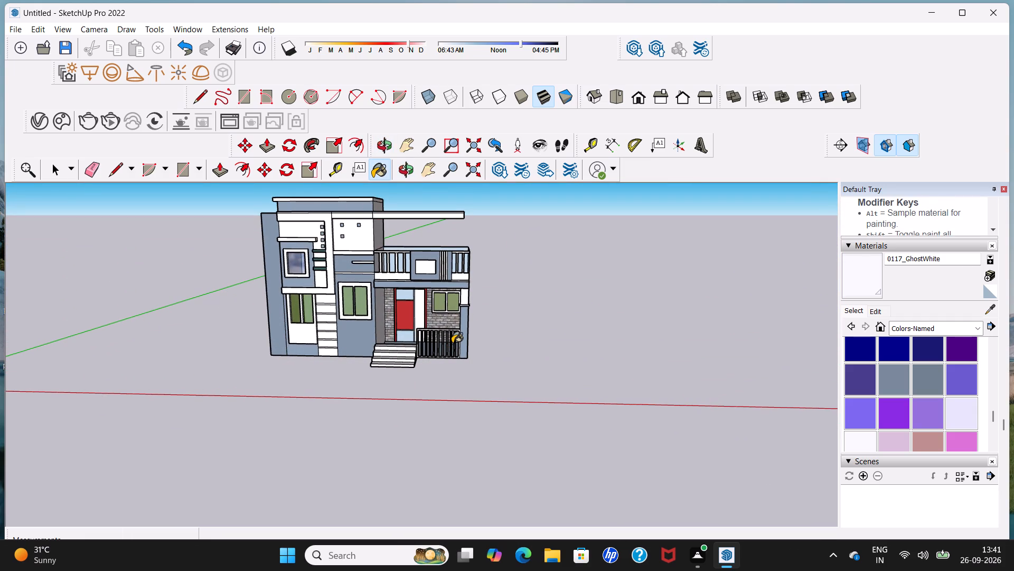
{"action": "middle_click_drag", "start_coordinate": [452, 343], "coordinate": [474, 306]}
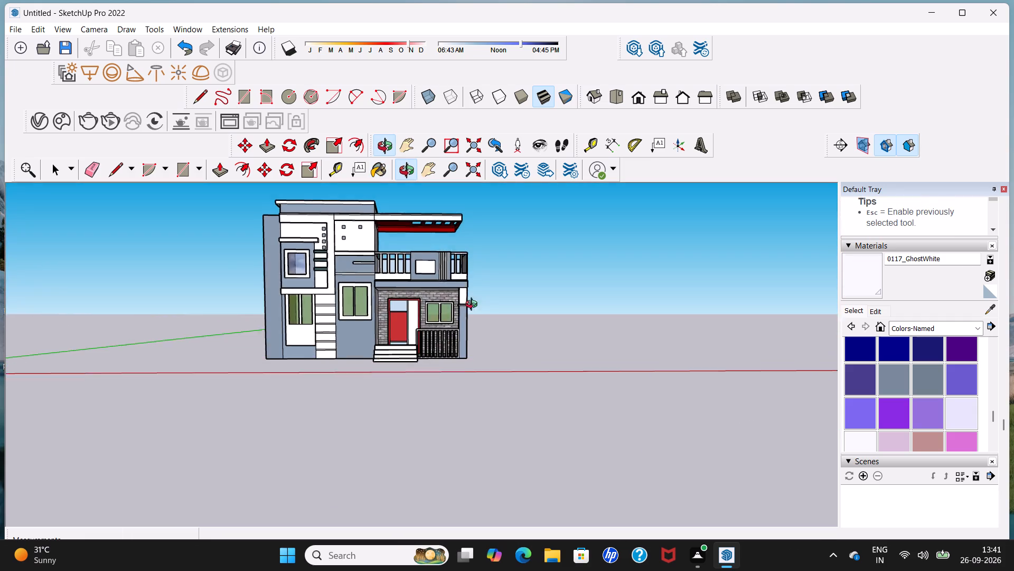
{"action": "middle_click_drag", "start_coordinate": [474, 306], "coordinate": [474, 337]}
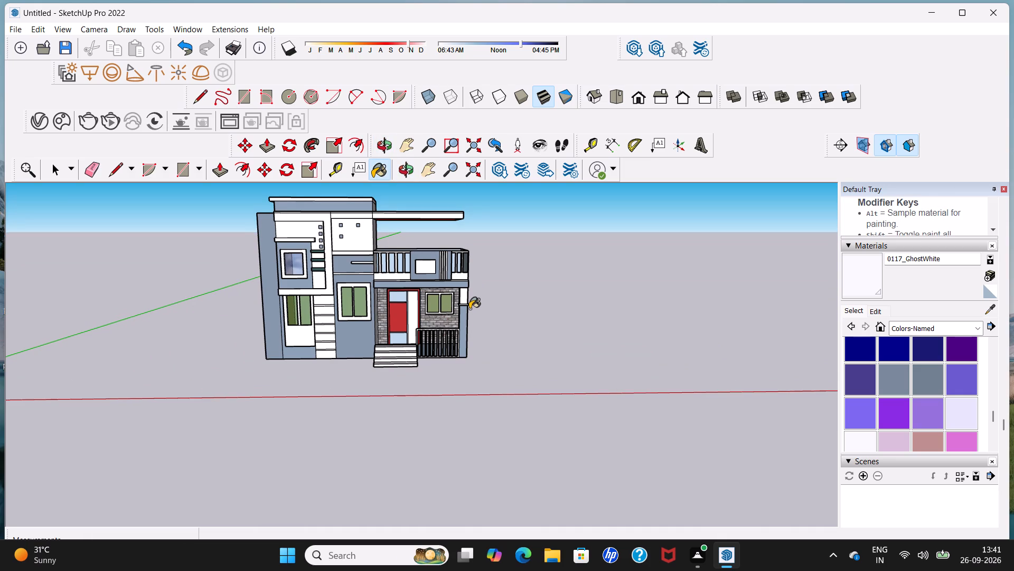
Draw a short line about 8 5/16" long across the front face of the canopy beam, near its outer end.
{"action": "scroll", "coordinate": [470, 309], "scroll_direction": "up", "scroll_amount": 1}
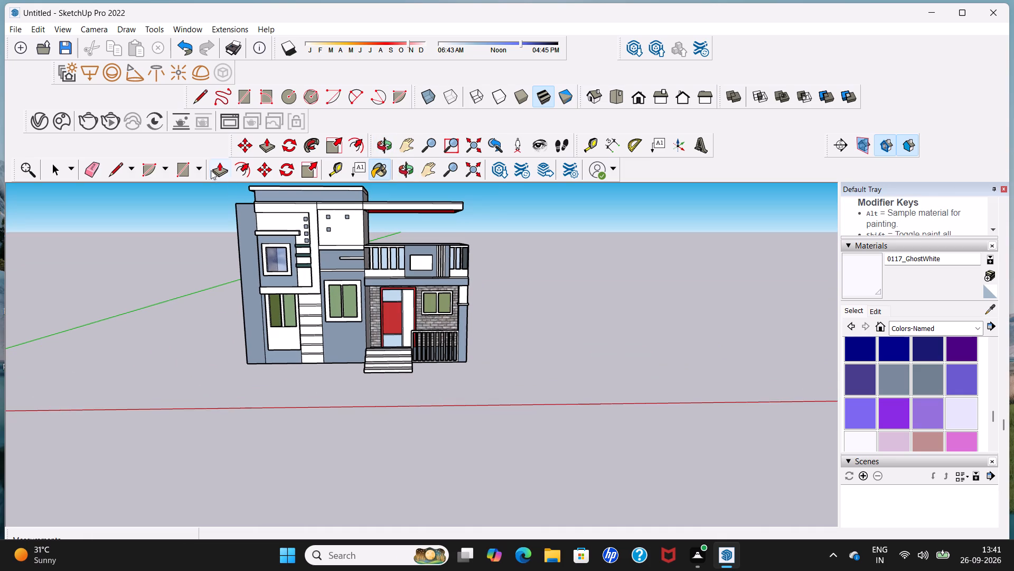
{"action": "left_click", "coordinate": [201, 100]}
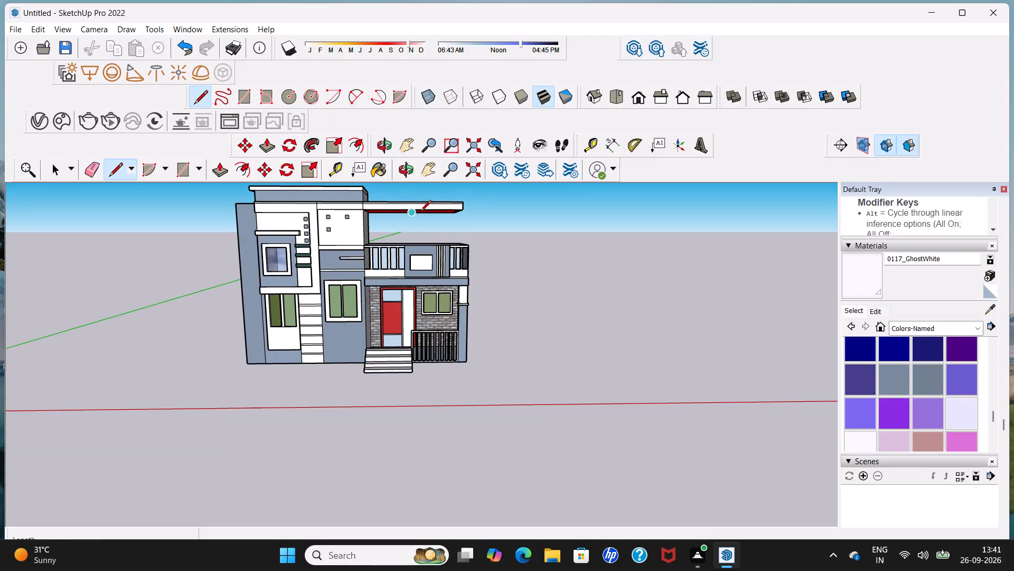
{"action": "middle_click_drag", "start_coordinate": [427, 210], "coordinate": [407, 294]}
{"action": "scroll", "coordinate": [421, 248], "scroll_direction": "up", "scroll_amount": 4}
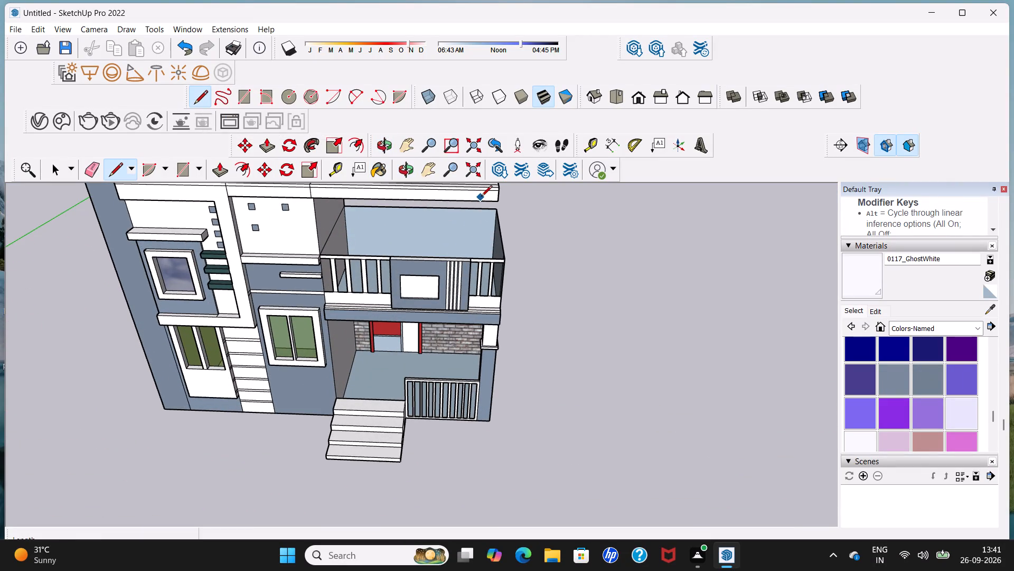
{"action": "left_click", "coordinate": [482, 200]}
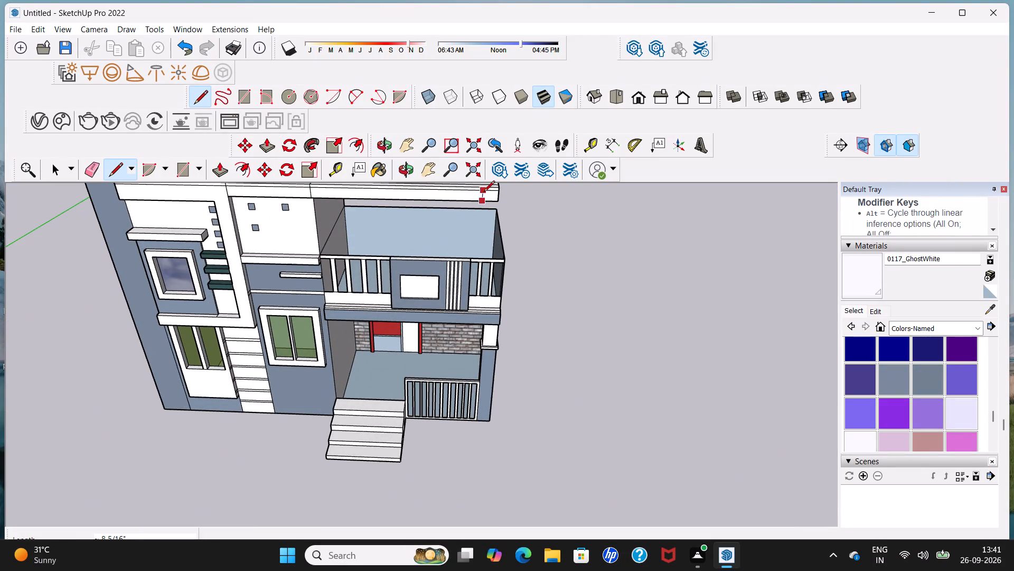
{"action": "left_click", "coordinate": [484, 192]}
Examine the canopy's outer end, the balcony and the porch from the side and from the front.
{"action": "middle_click_drag", "start_coordinate": [493, 205], "coordinate": [233, 217]}
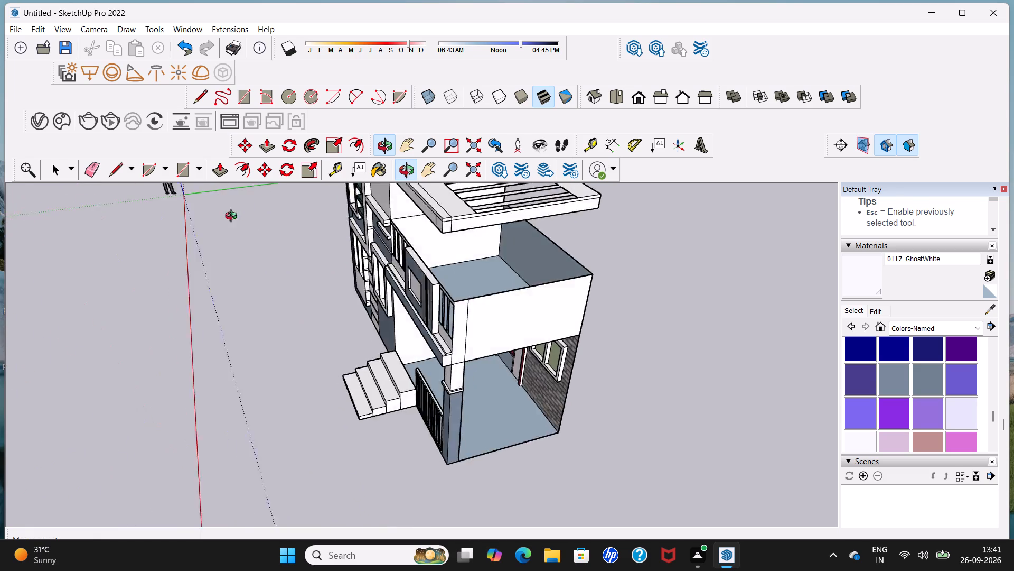
{"action": "middle_click_drag", "start_coordinate": [233, 217], "coordinate": [196, 220]}
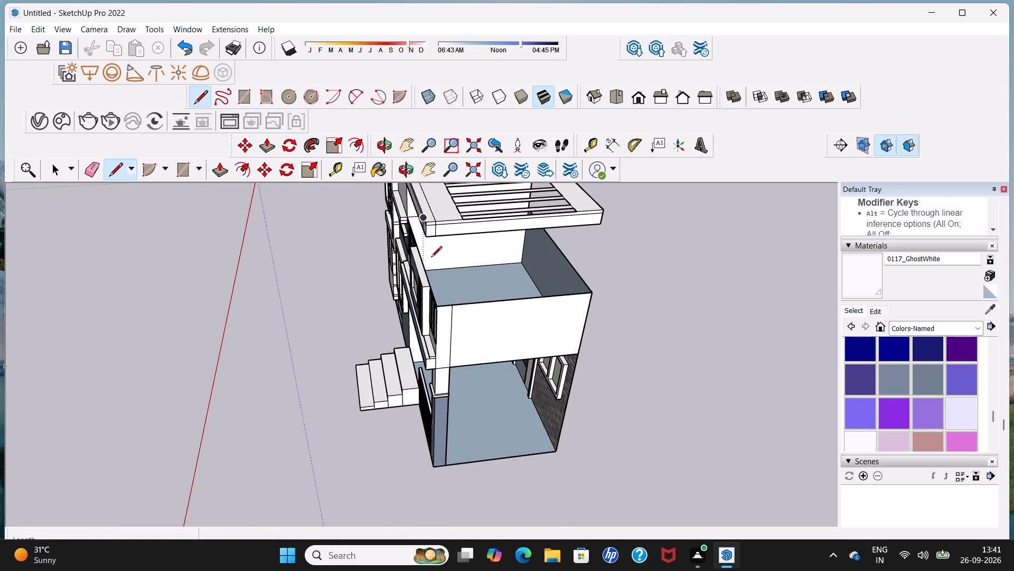
{"action": "middle_click_drag", "start_coordinate": [426, 248], "coordinate": [424, 206]}
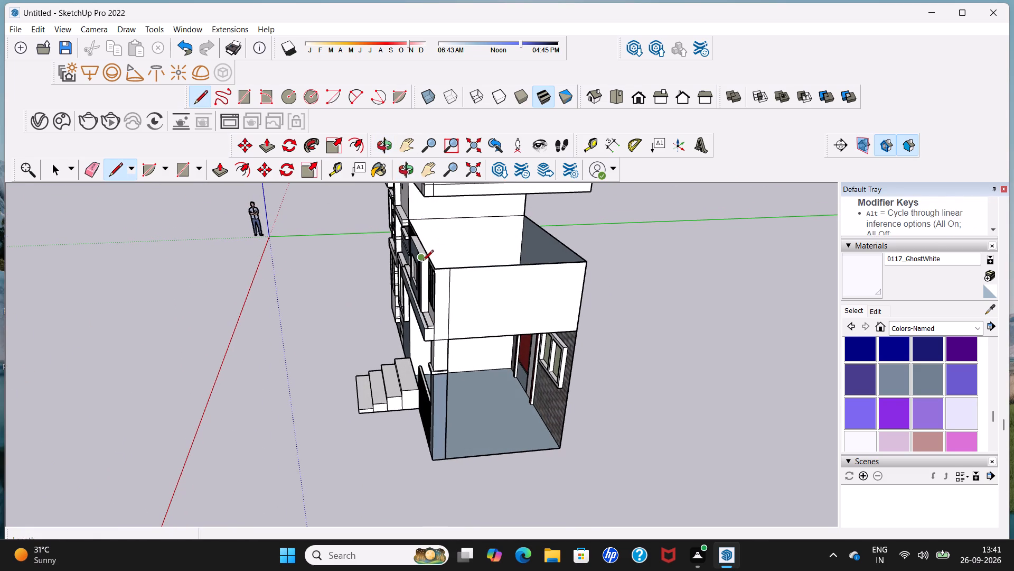
{"action": "scroll", "coordinate": [422, 268], "scroll_direction": "down", "scroll_amount": 5}
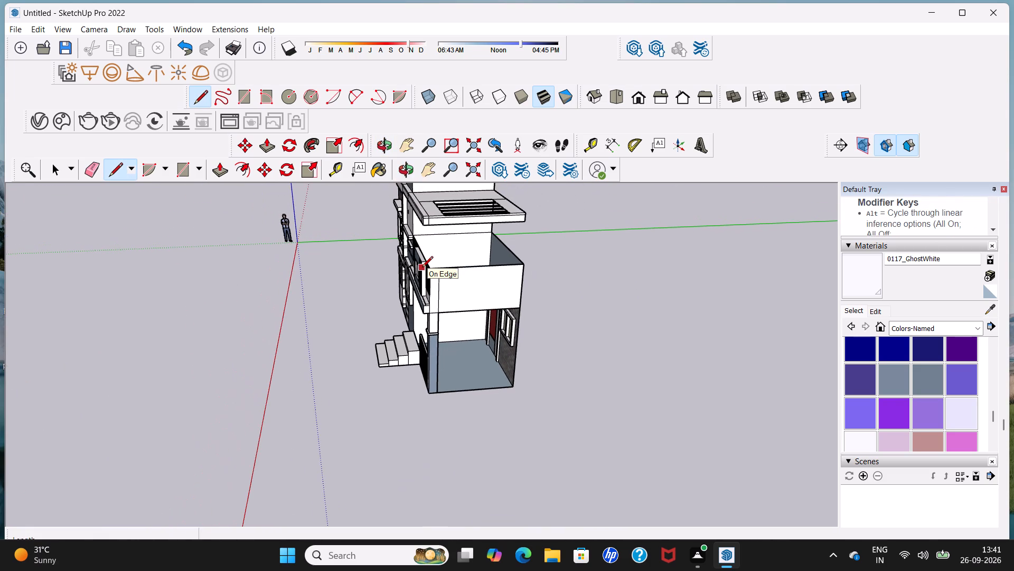
{"action": "middle_click_drag", "start_coordinate": [422, 268], "coordinate": [594, 249]}
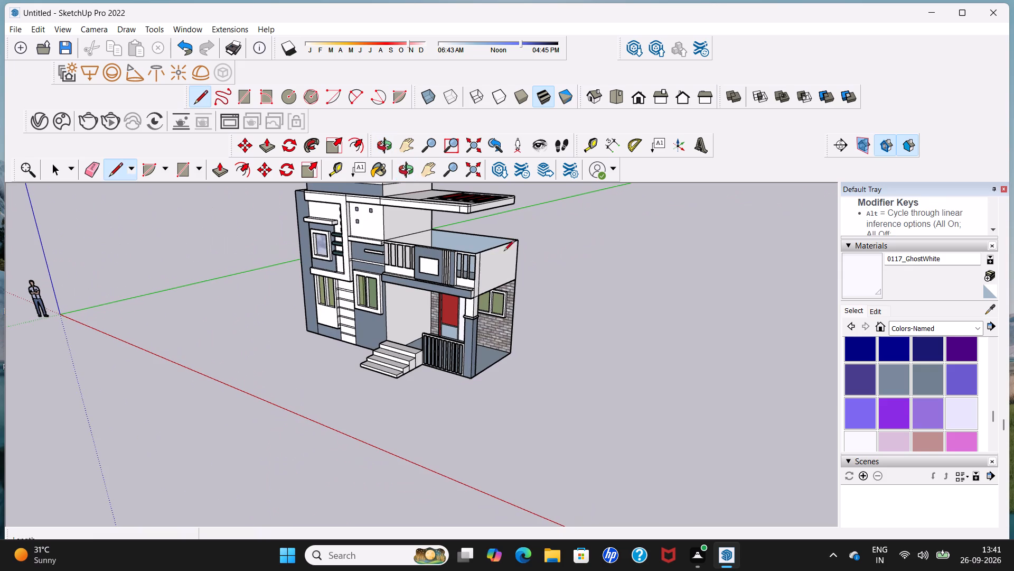
{"action": "middle_click_drag", "start_coordinate": [456, 251], "coordinate": [573, 235]}
{"action": "key", "text": "space"}
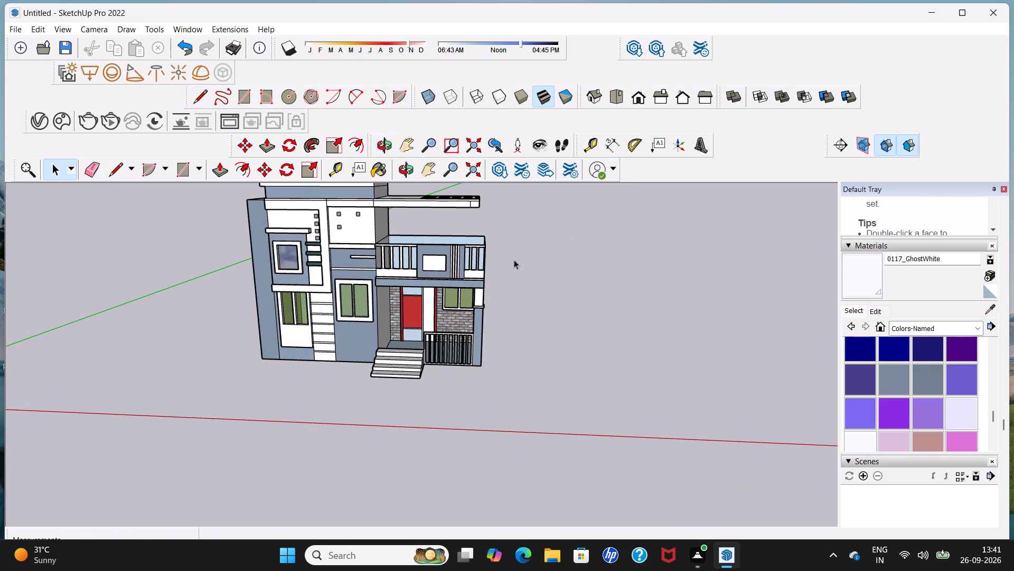
{"action": "middle_click_drag", "start_coordinate": [459, 273], "coordinate": [463, 224]}
{"action": "scroll", "coordinate": [463, 224], "scroll_direction": "down", "scroll_amount": 5}
{"action": "scroll", "coordinate": [460, 247], "scroll_direction": "up", "scroll_amount": 6}
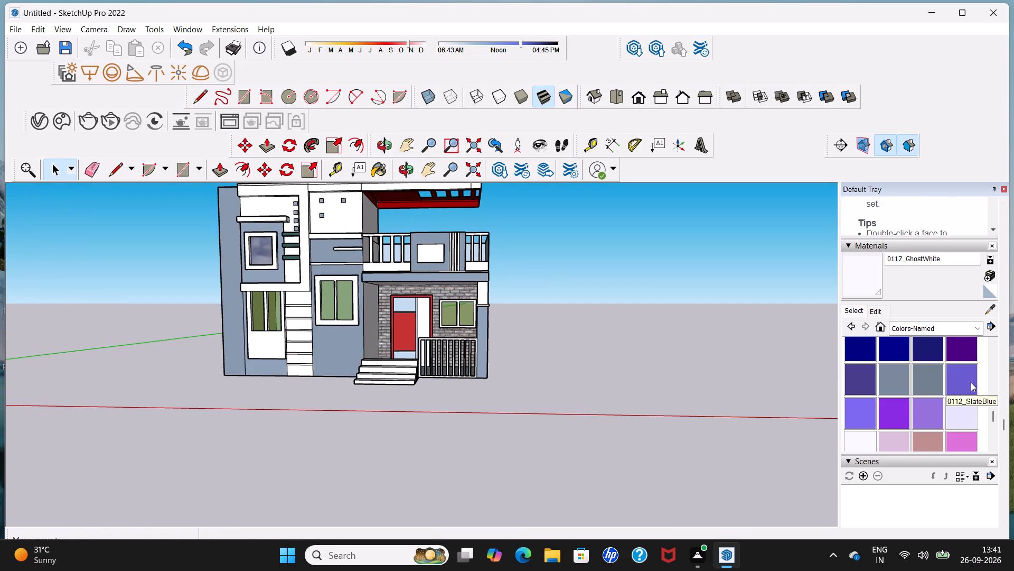
Paint the outer frame of the porch railing with Metal Seamed from the Metal collection.
{"action": "left_click", "coordinate": [979, 328]}
{"action": "left_click", "coordinate": [955, 411]}
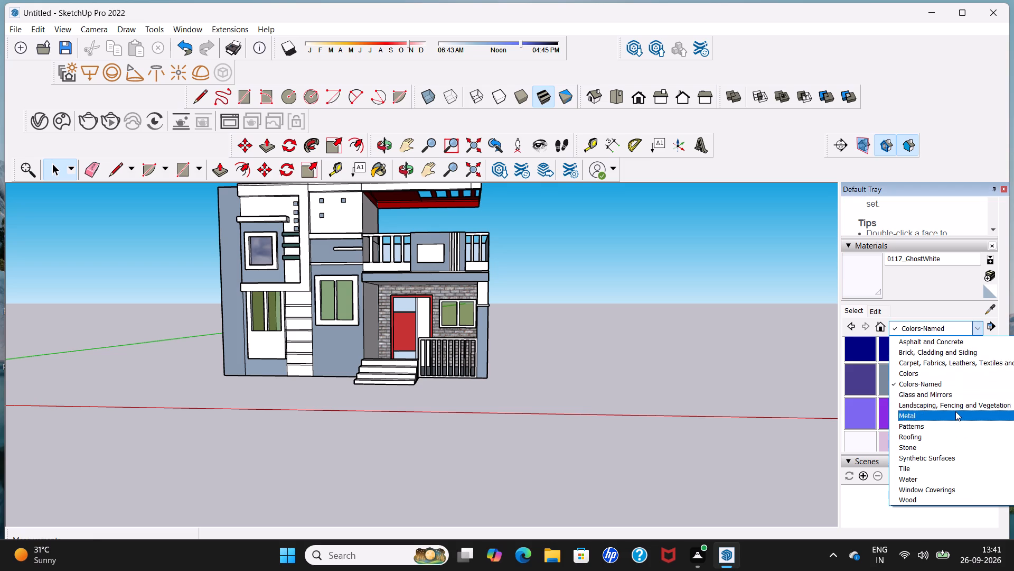
{"action": "left_click", "coordinate": [929, 393]}
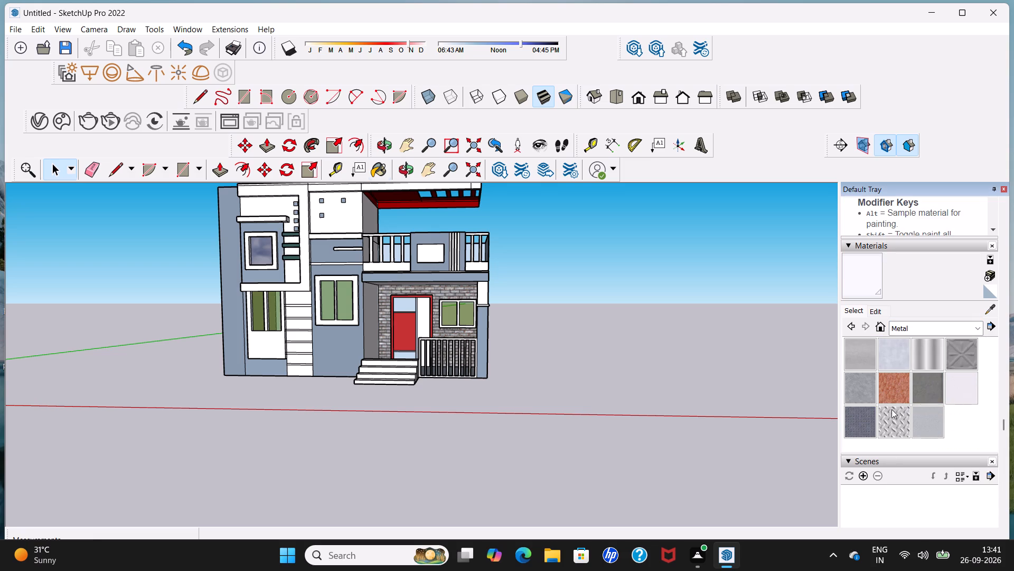
{"action": "scroll", "coordinate": [496, 407], "scroll_direction": "up", "scroll_amount": 10}
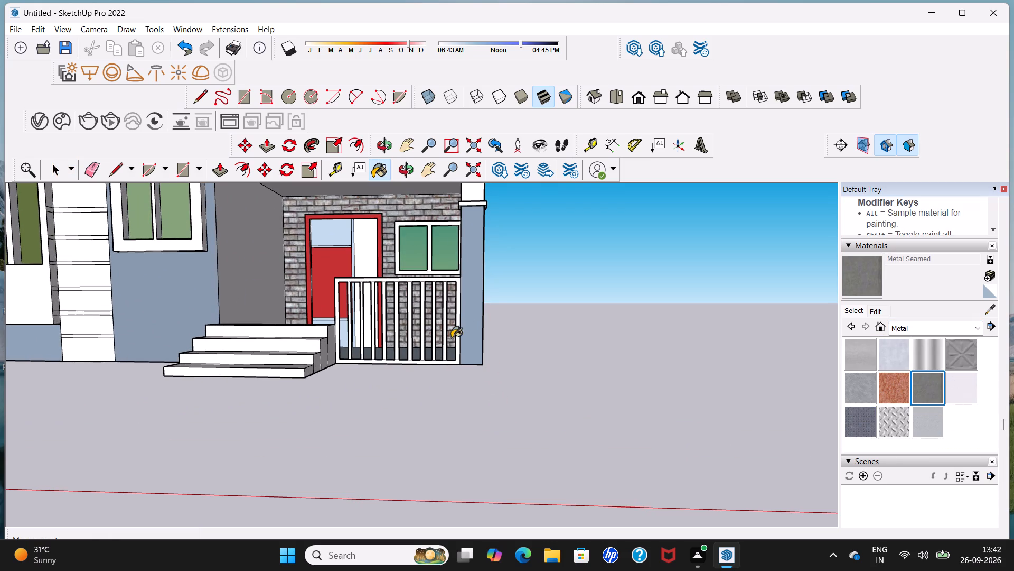
{"action": "left_click", "coordinate": [459, 333]}
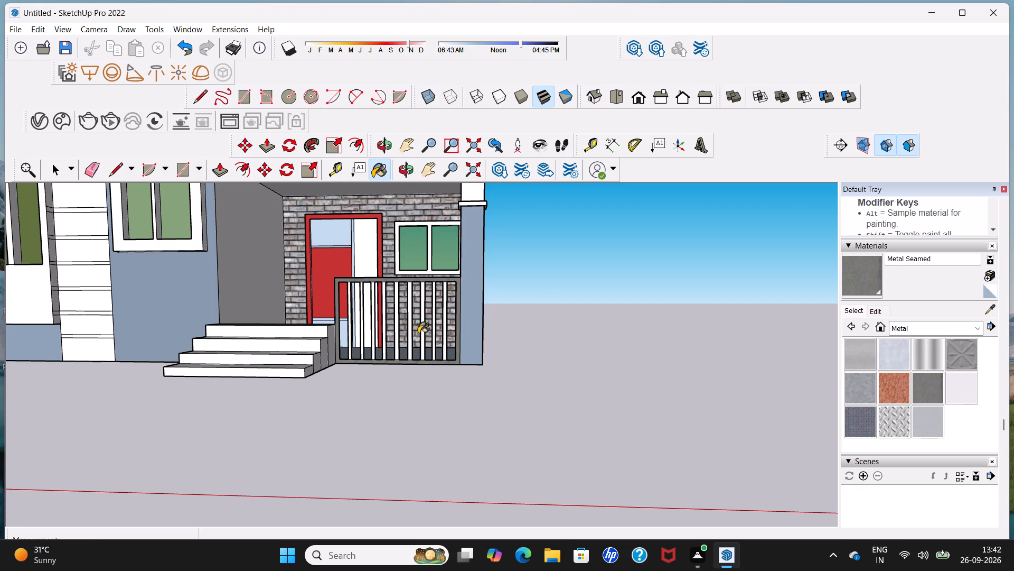
Paint the vertical bars of the porch railing with Metal Seamed, matching its outer frame.
{"action": "scroll", "coordinate": [418, 334], "scroll_direction": "up", "scroll_amount": 4}
{"action": "left_click", "coordinate": [427, 325]}
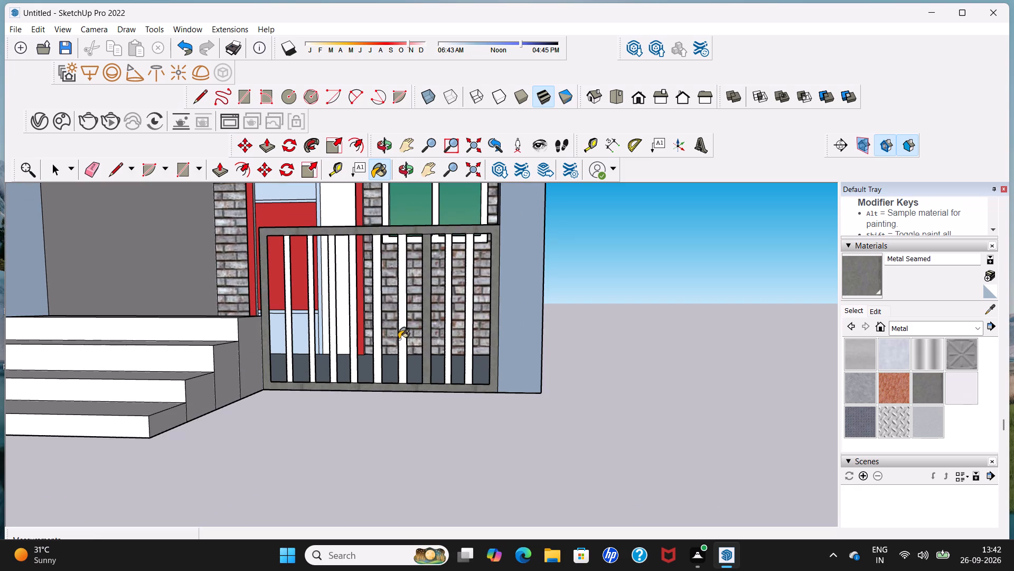
{"action": "left_click", "coordinate": [400, 339]}
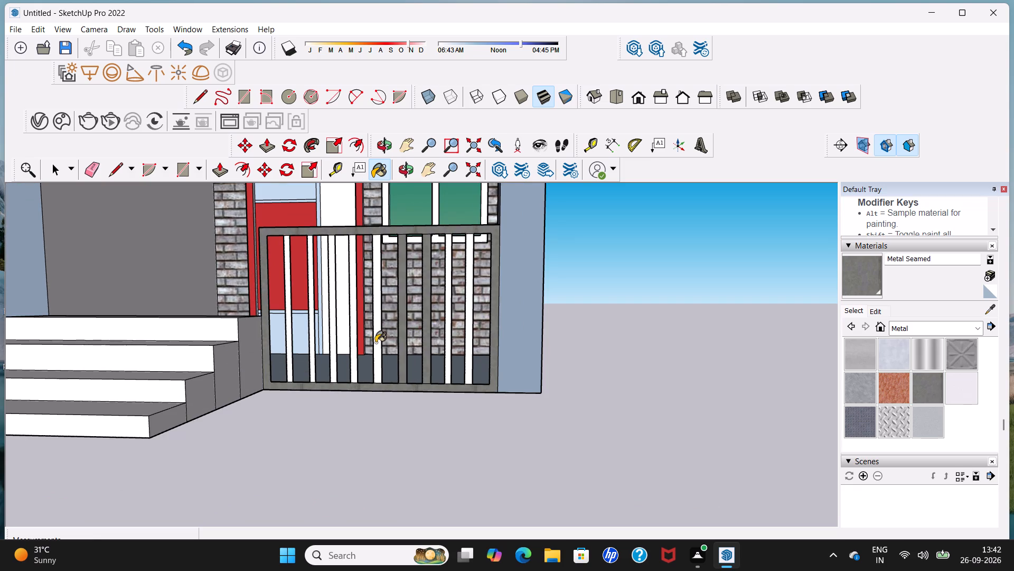
{"action": "left_click", "coordinate": [377, 343]}
{"action": "left_click", "coordinate": [352, 351]}
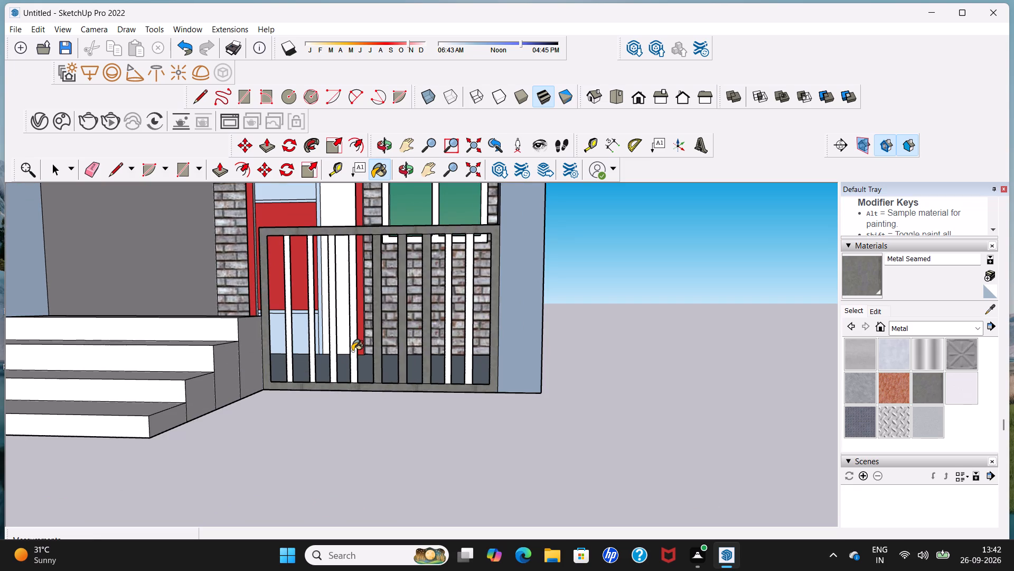
{"action": "left_click", "coordinate": [333, 357]}
{"action": "left_click", "coordinate": [311, 357]}
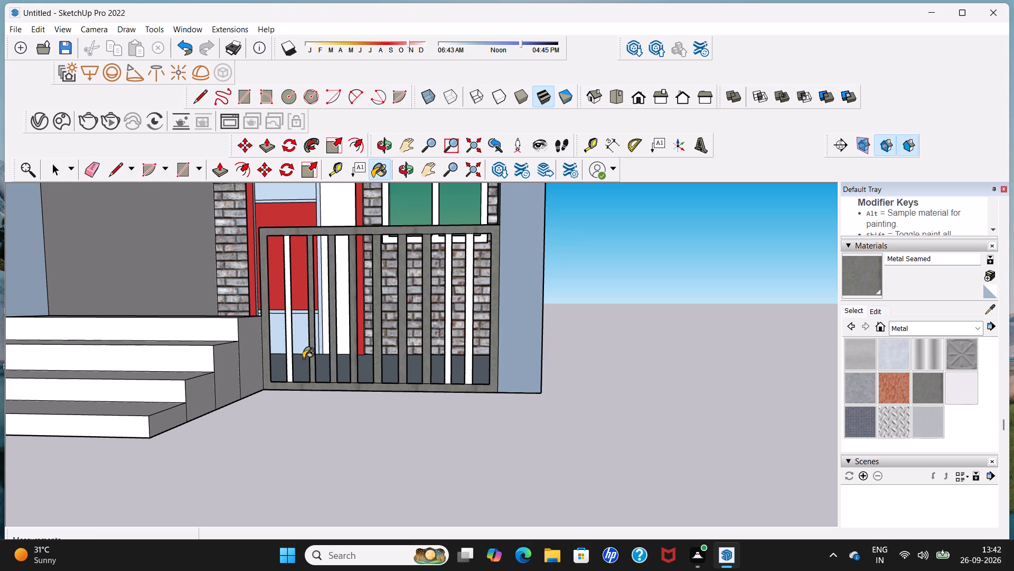
{"action": "left_click", "coordinate": [288, 359]}
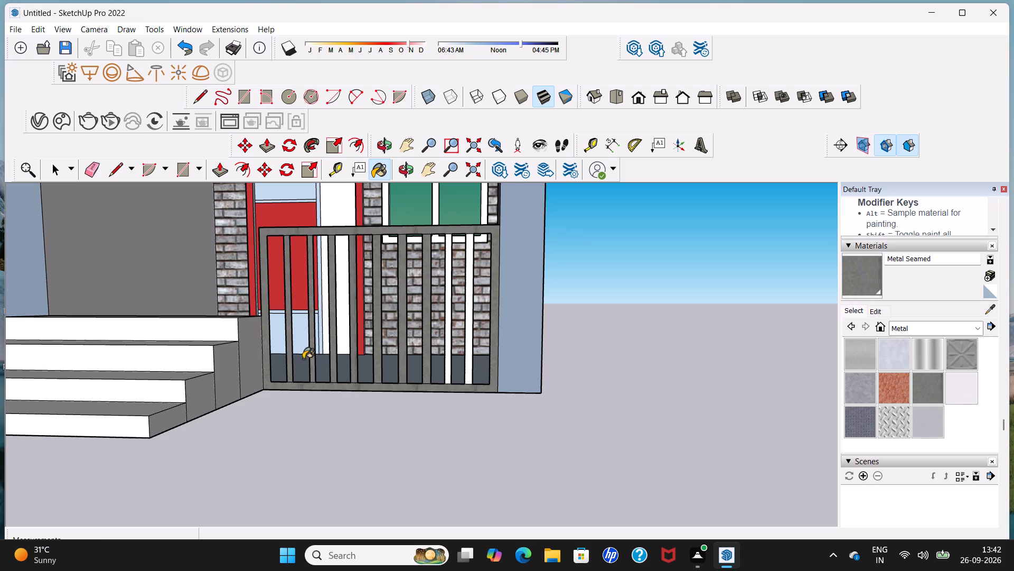
{"action": "left_click", "coordinate": [446, 363]}
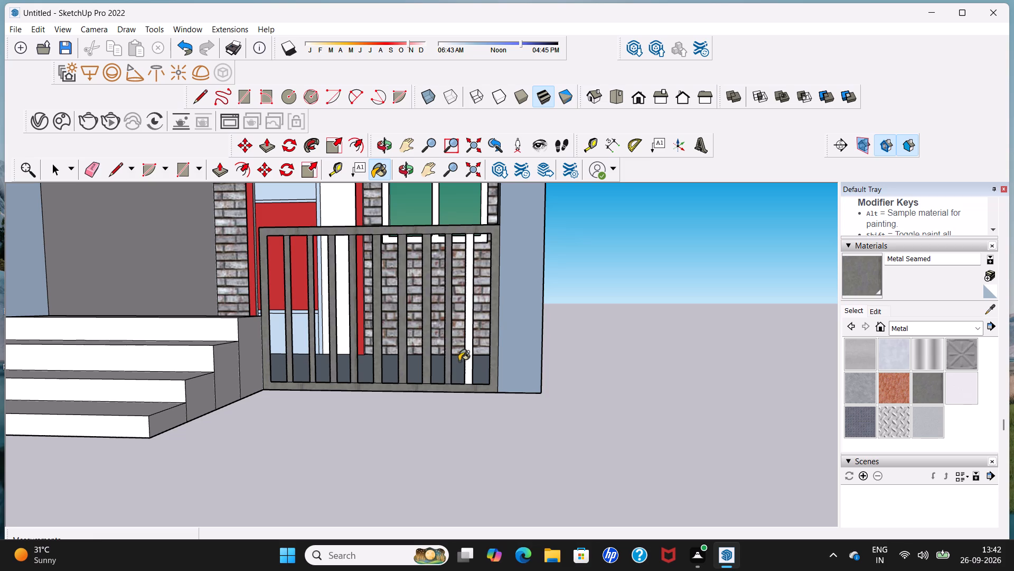
{"action": "left_click", "coordinate": [469, 360]}
Paint the bars and top rail of the balcony railing's short outer section with Metal Seamed.
{"action": "scroll", "coordinate": [471, 347], "scroll_direction": "down", "scroll_amount": 12}
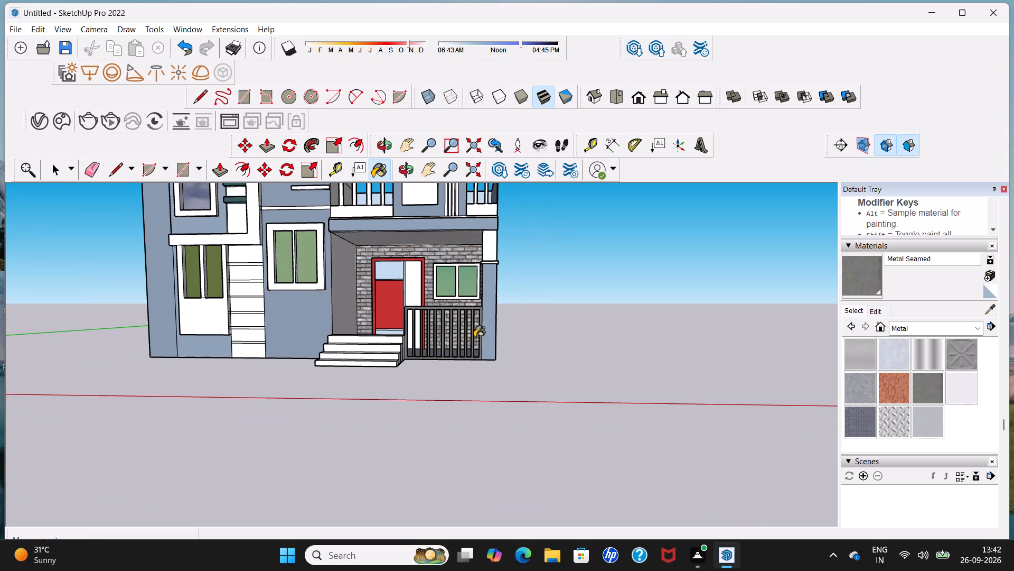
{"action": "scroll", "coordinate": [471, 299], "scroll_direction": "down", "scroll_amount": 5}
{"action": "middle_click_drag", "start_coordinate": [471, 299], "coordinate": [473, 395], "text": "shift"}
{"action": "scroll", "coordinate": [479, 360], "scroll_direction": "up", "scroll_amount": 5}
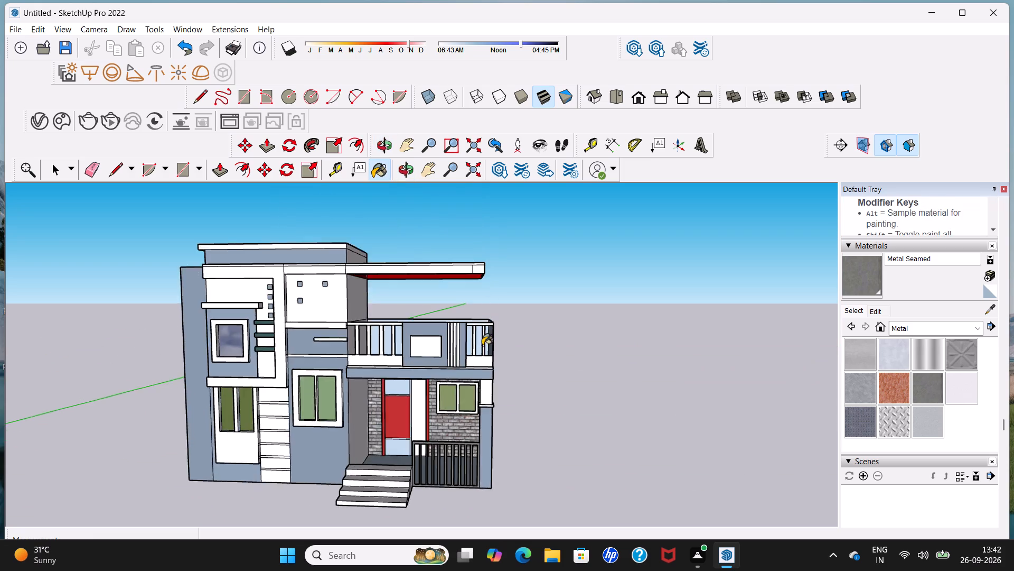
{"action": "scroll", "coordinate": [483, 347], "scroll_direction": "up", "scroll_amount": 5}
{"action": "left_click", "coordinate": [483, 345]}
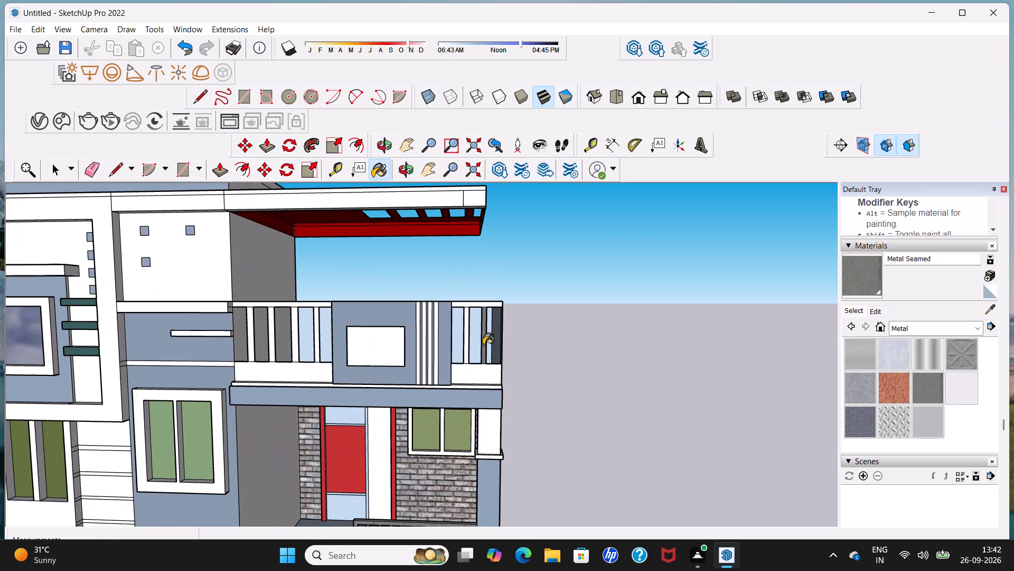
{"action": "left_click", "coordinate": [465, 339]}
{"action": "scroll", "coordinate": [477, 301], "scroll_direction": "up", "scroll_amount": 3}
{"action": "left_click", "coordinate": [478, 306]}
Paint the top rail and bars of the balcony railing section between the house wall and the solid panel with Metal Seamed.
{"action": "scroll", "coordinate": [368, 336], "scroll_direction": "down", "scroll_amount": 5}
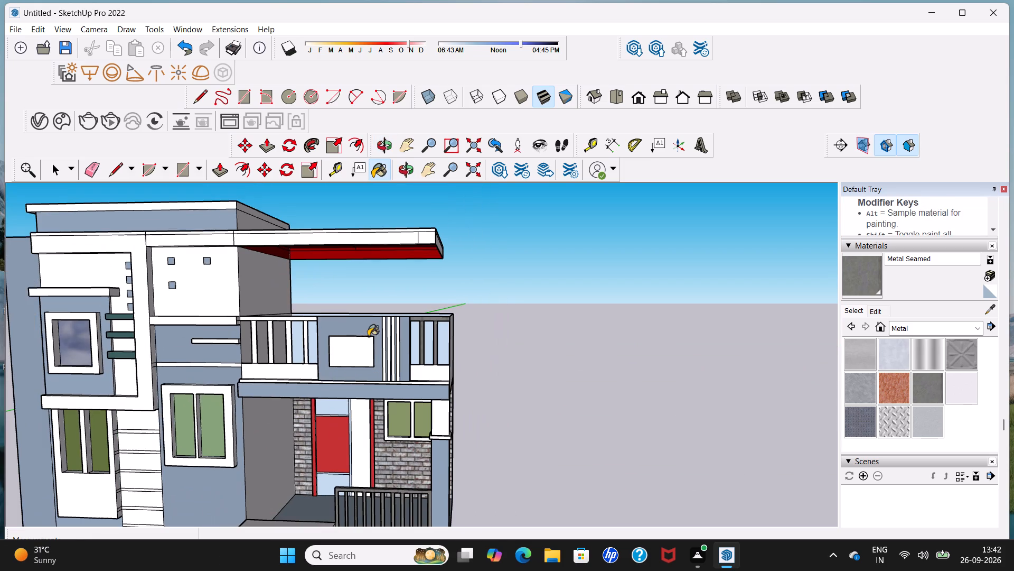
{"action": "scroll", "coordinate": [368, 336], "scroll_direction": "down", "scroll_amount": 1}
{"action": "scroll", "coordinate": [278, 328], "scroll_direction": "up", "scroll_amount": 5}
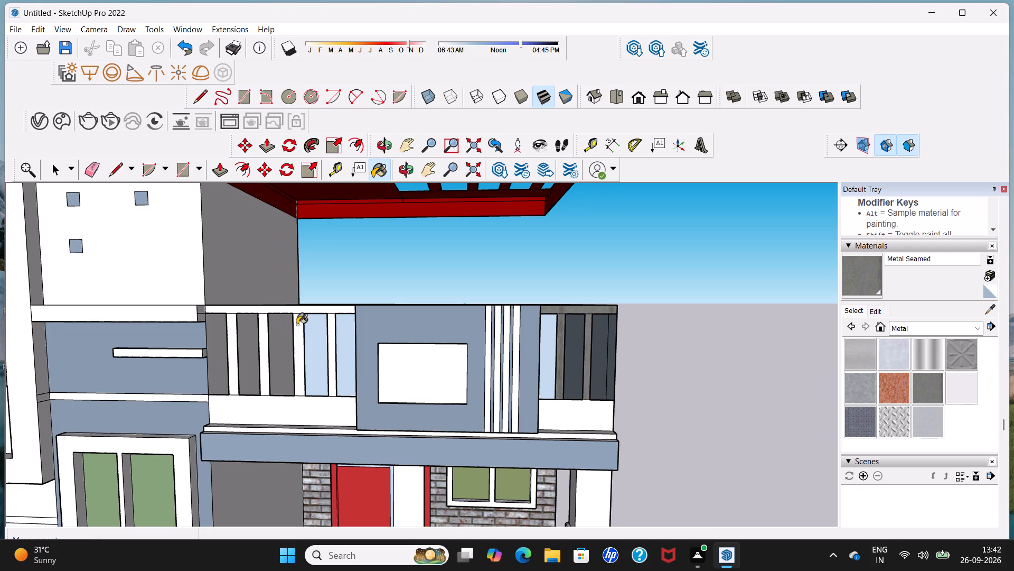
{"action": "left_click", "coordinate": [298, 324]}
{"action": "left_click", "coordinate": [298, 310]}
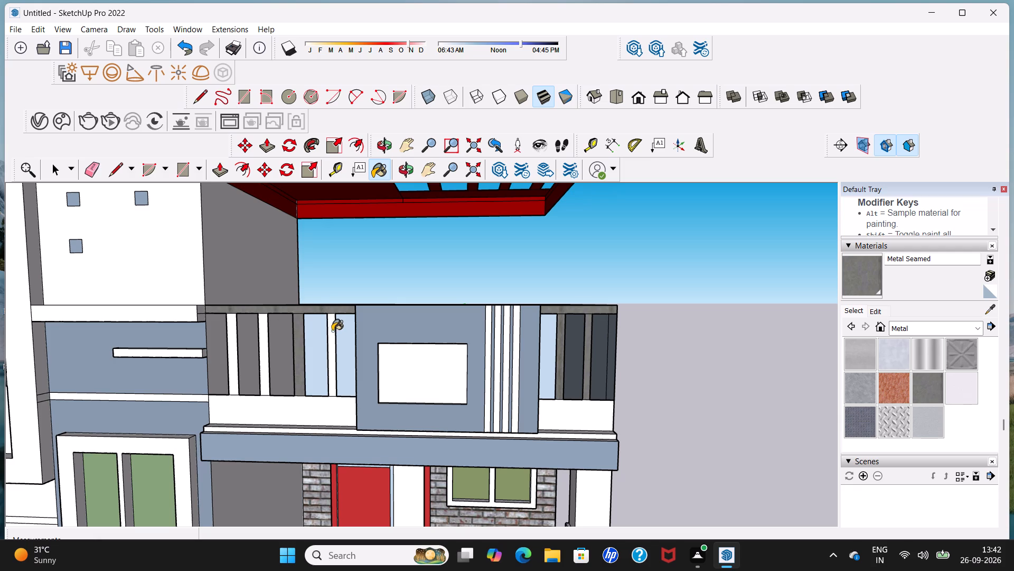
{"action": "left_click", "coordinate": [332, 331]}
{"action": "left_click", "coordinate": [263, 349]}
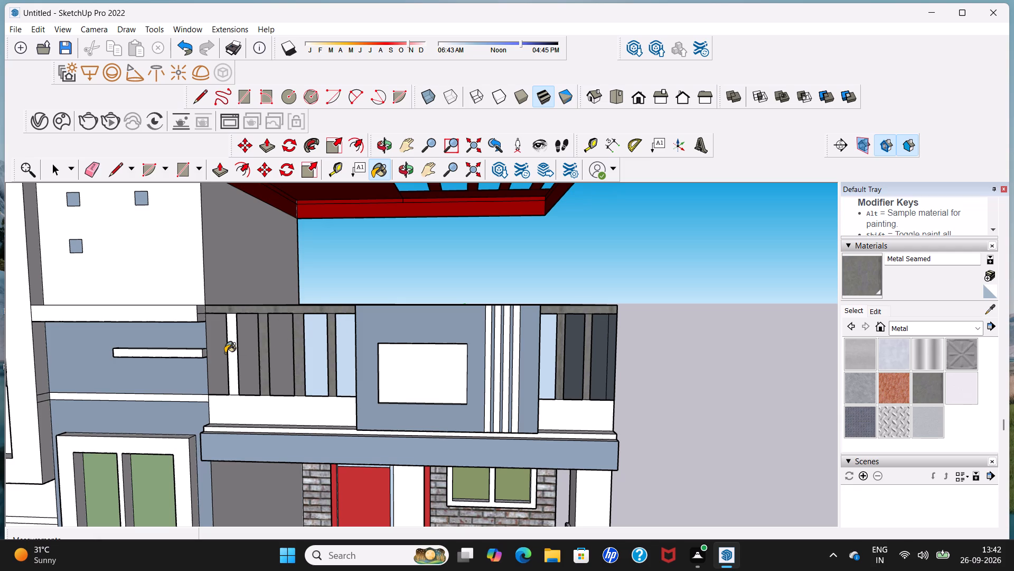
{"action": "left_click", "coordinate": [229, 351]}
Examine the whole house from the front, from above and from both sides to check the painted railings.
{"action": "scroll", "coordinate": [230, 349], "scroll_direction": "down", "scroll_amount": 12}
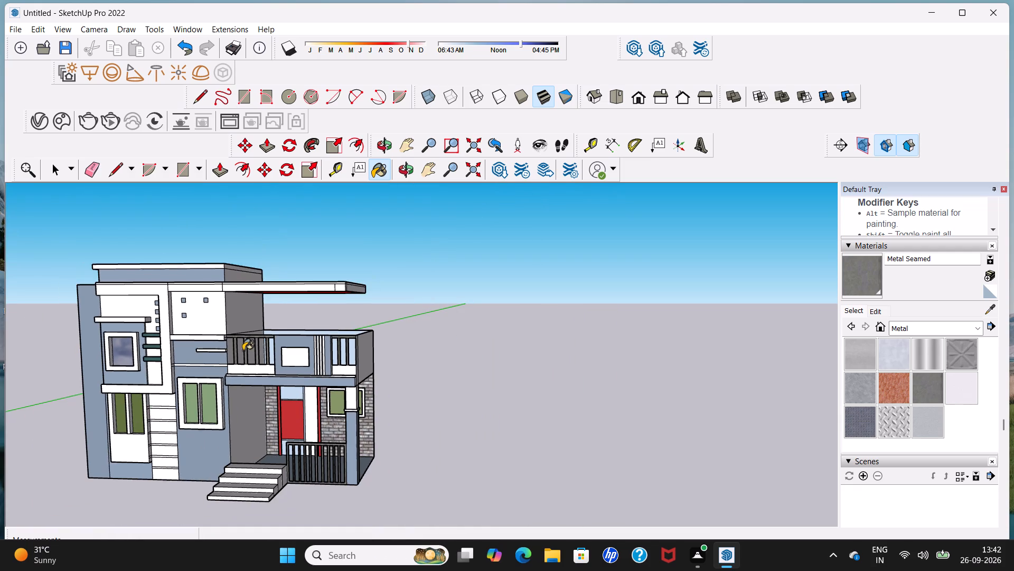
{"action": "middle_click_drag", "start_coordinate": [247, 349], "coordinate": [320, 330]}
{"action": "scroll", "coordinate": [328, 353], "scroll_direction": "up", "scroll_amount": 4}
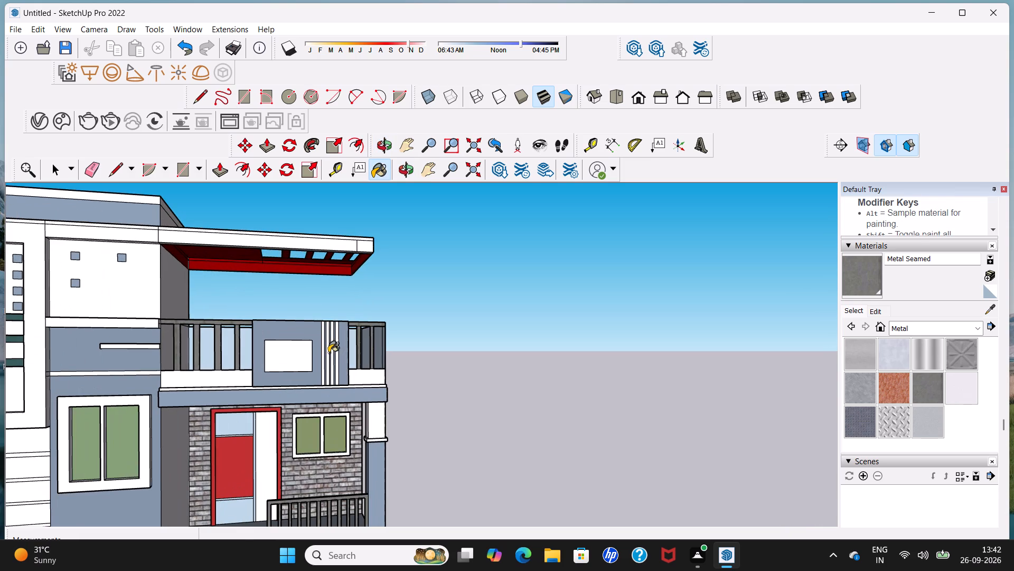
{"action": "scroll", "coordinate": [317, 363], "scroll_direction": "down", "scroll_amount": 5}
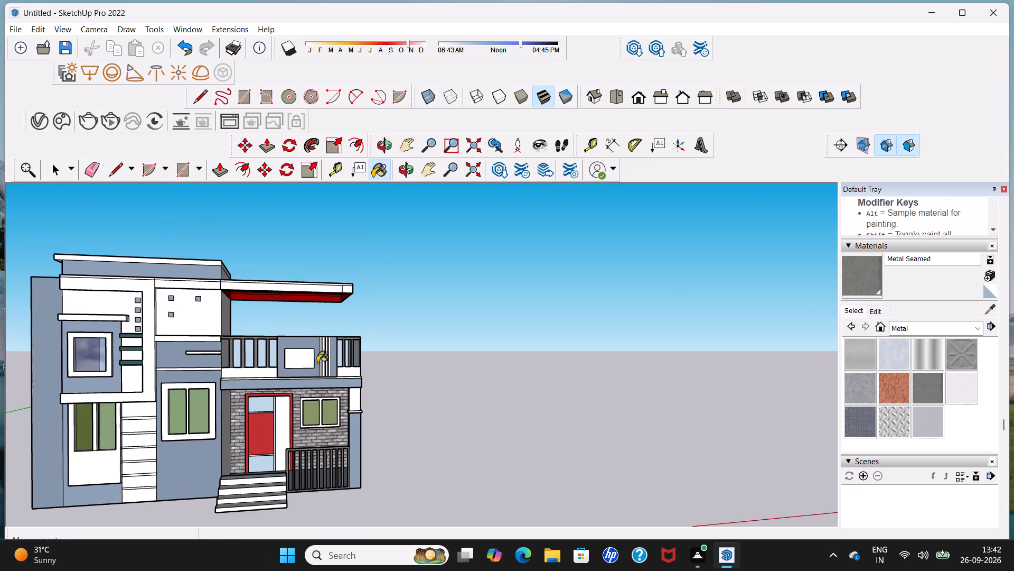
{"action": "scroll", "coordinate": [317, 363], "scroll_direction": "down", "scroll_amount": 5}
{"action": "middle_click_drag", "start_coordinate": [317, 363], "coordinate": [319, 364], "text": "shift"}
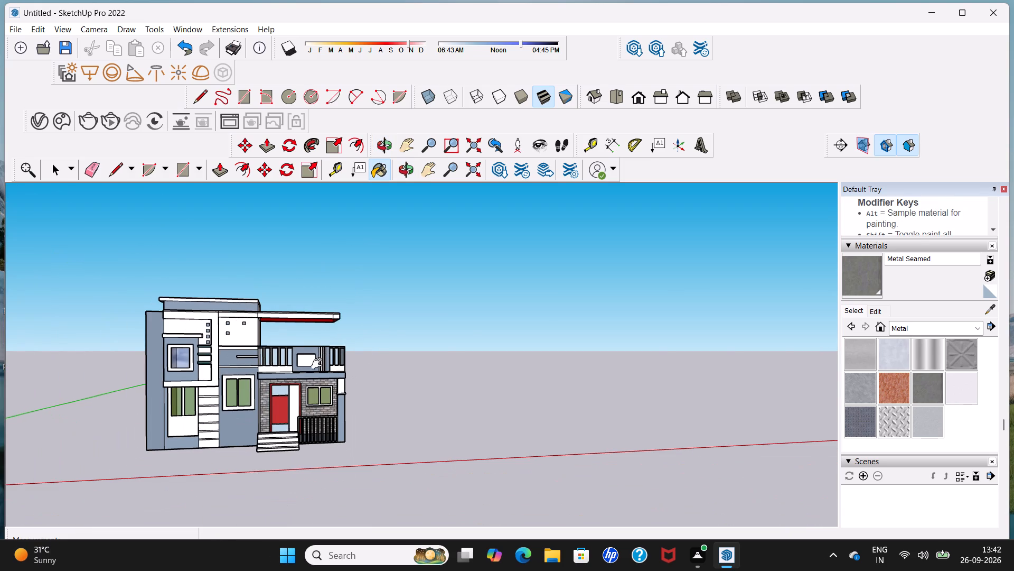
{"action": "middle_click_drag", "start_coordinate": [319, 364], "coordinate": [290, 370], "text": "shift"}
{"action": "middle_click_drag", "start_coordinate": [317, 377], "coordinate": [267, 349]}
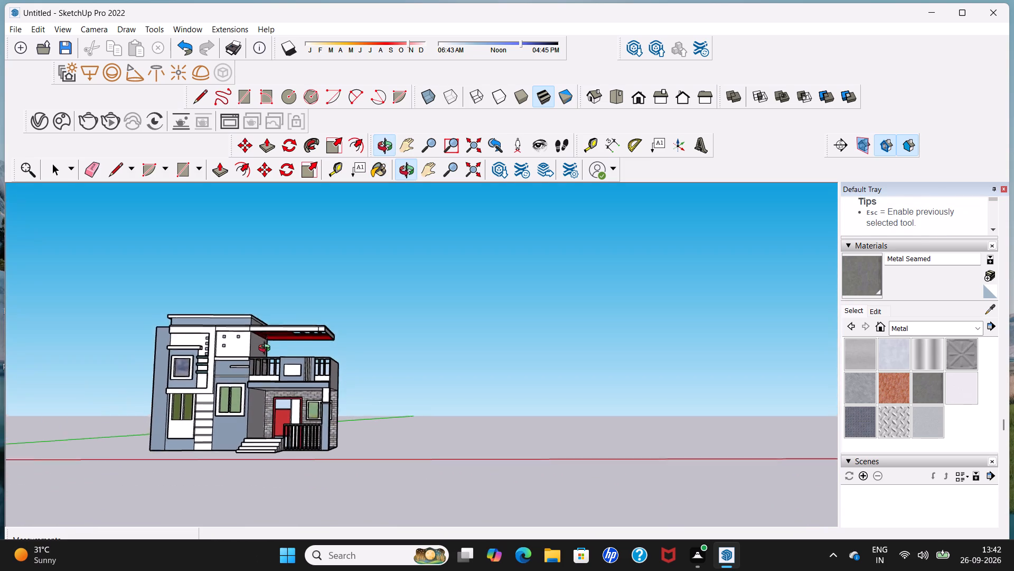
{"action": "middle_click_drag", "start_coordinate": [267, 349], "coordinate": [267, 347]}
{"action": "middle_click_drag", "start_coordinate": [276, 372], "coordinate": [259, 454]}
{"action": "scroll", "coordinate": [258, 427], "scroll_direction": "up", "scroll_amount": 5}
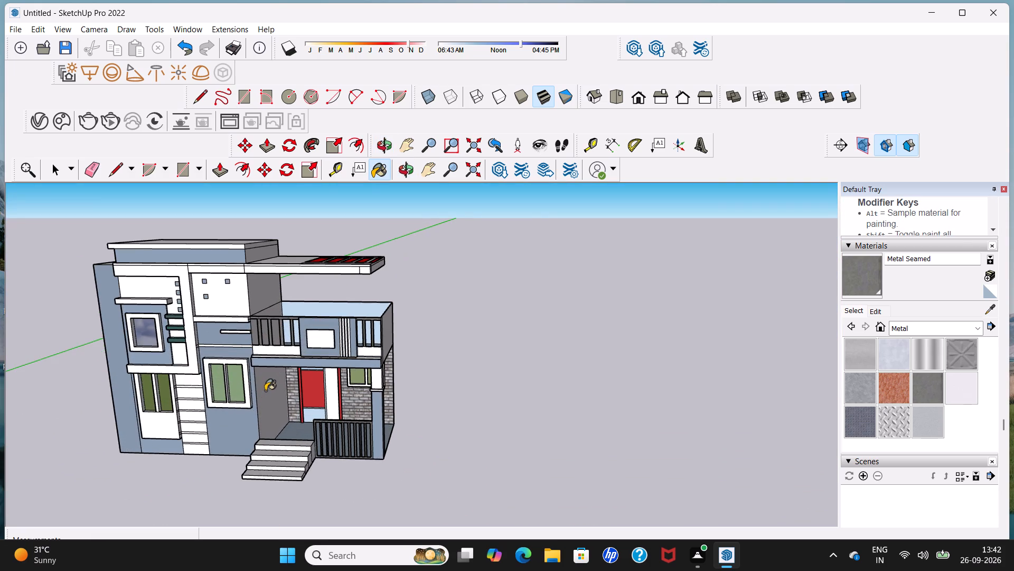
{"action": "middle_click_drag", "start_coordinate": [265, 391], "coordinate": [343, 355]}
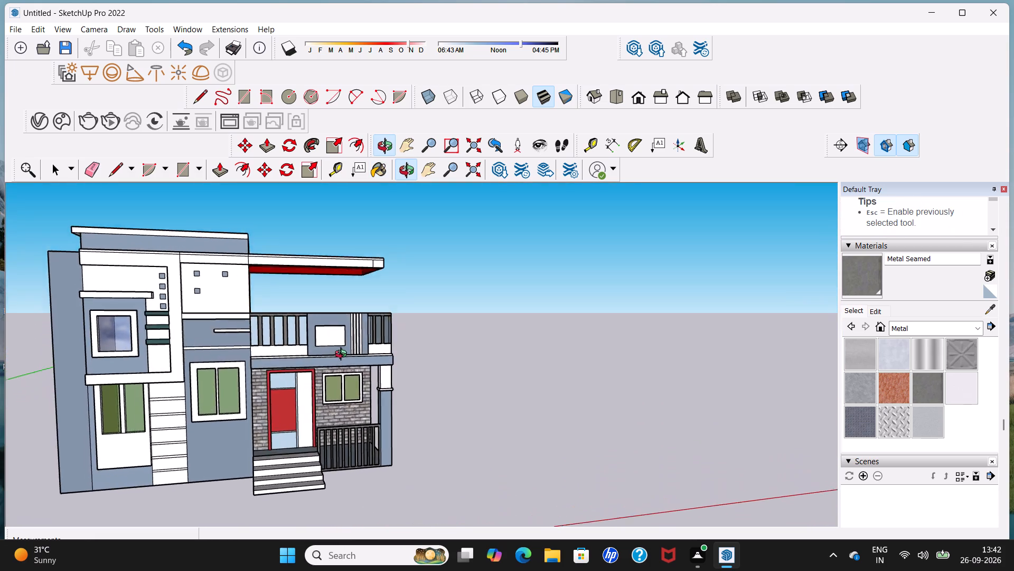
{"action": "middle_click_drag", "start_coordinate": [343, 355], "coordinate": [287, 352]}
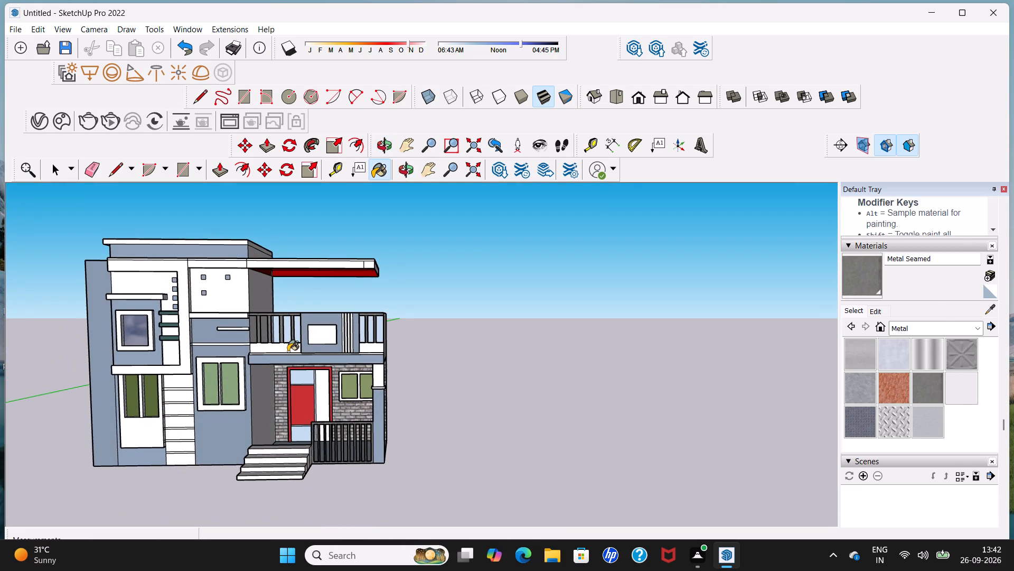
{"action": "scroll", "coordinate": [293, 357], "scroll_direction": "down", "scroll_amount": 3}
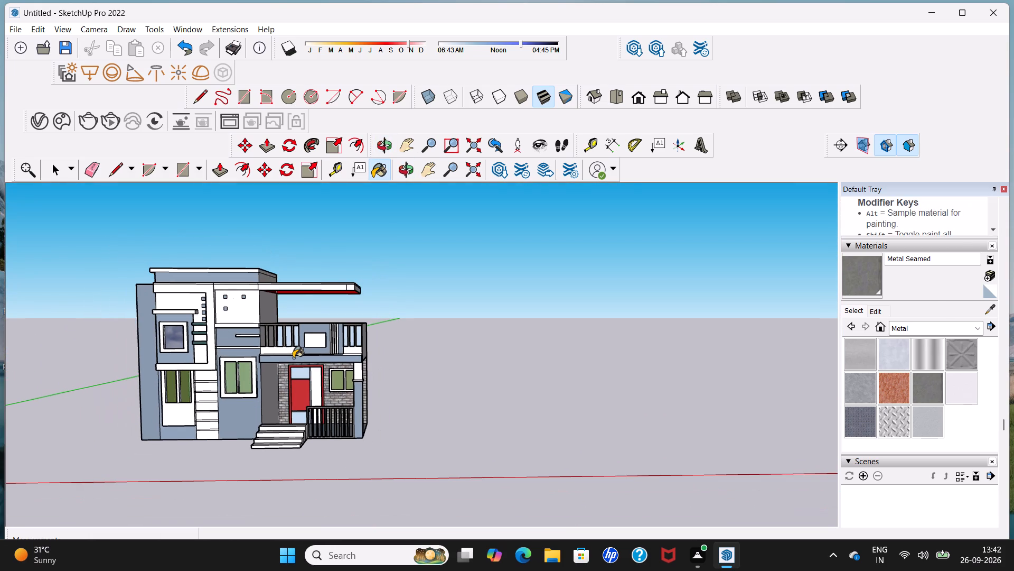
Draw a rectangular handle outline about 4" wide and 1' 11" tall on the red door panel, against its inner edge.
{"action": "scroll", "coordinate": [293, 358], "scroll_direction": "up", "scroll_amount": 10}
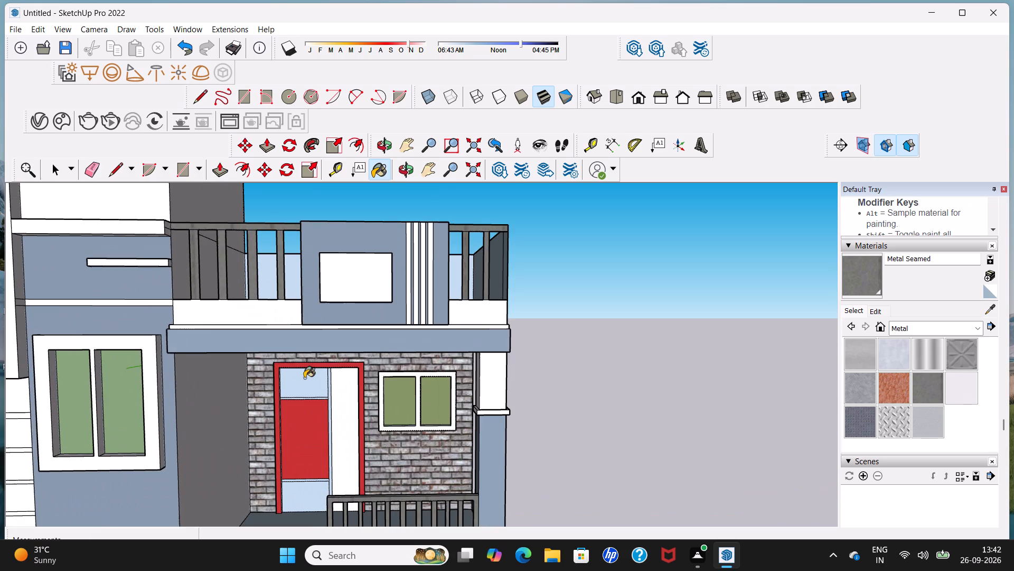
{"action": "key", "text": "space"}
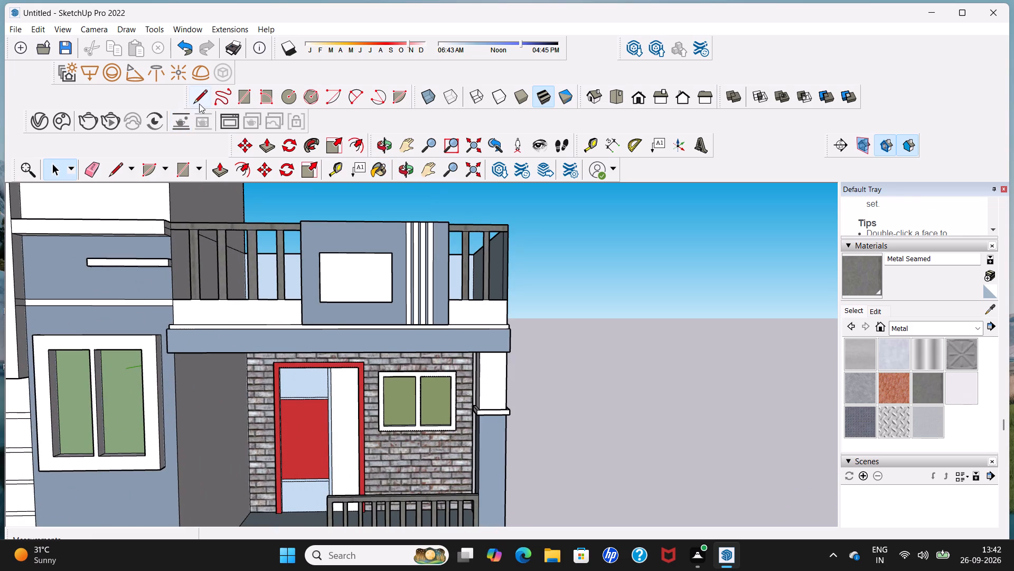
{"action": "left_click", "coordinate": [199, 104]}
{"action": "scroll", "coordinate": [277, 399], "scroll_direction": "up", "scroll_amount": 5}
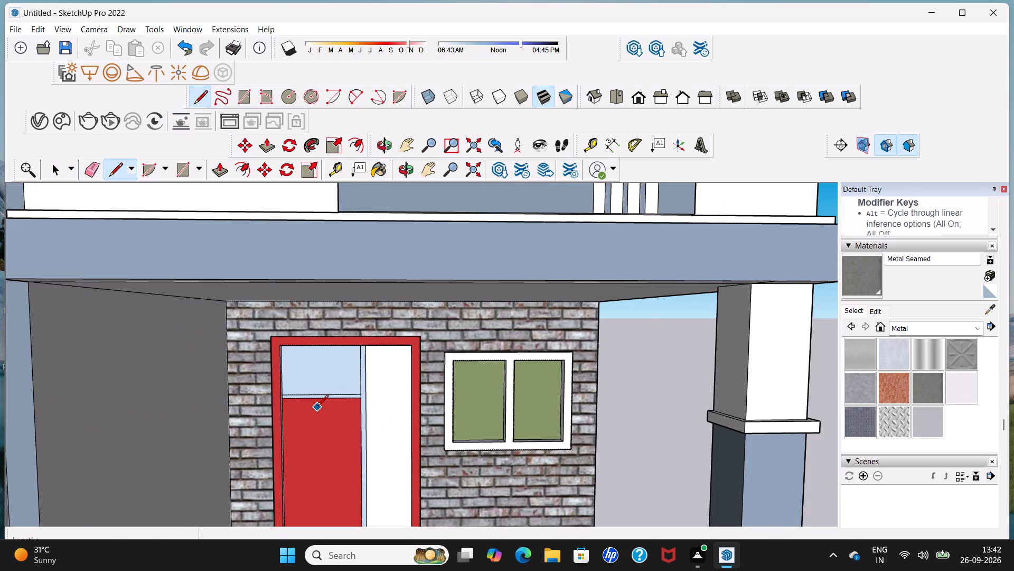
{"action": "middle_click_drag", "start_coordinate": [323, 446], "coordinate": [365, 348], "text": "shift"}
{"action": "scroll", "coordinate": [383, 327], "scroll_direction": "up", "scroll_amount": 2}
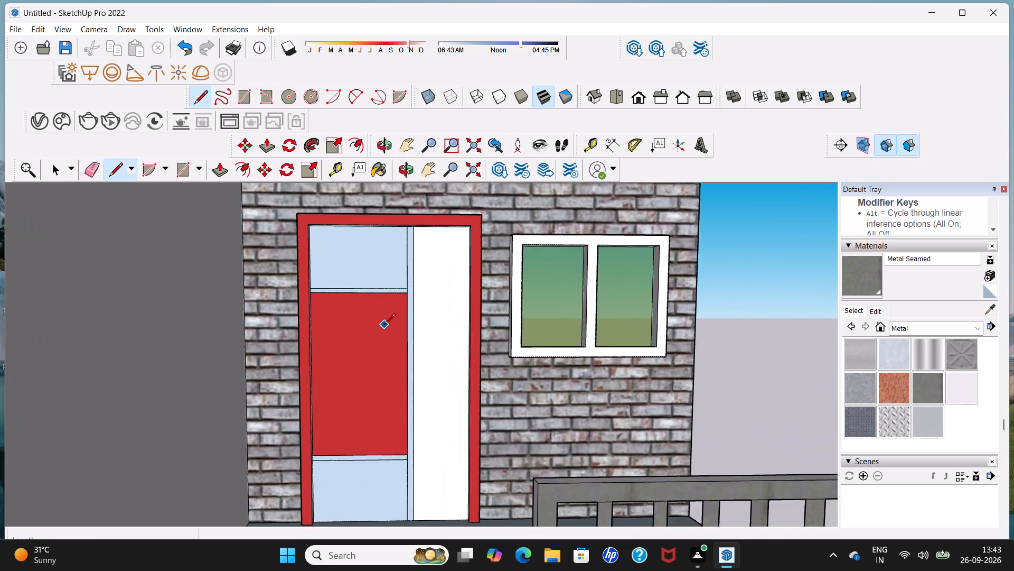
{"action": "scroll", "coordinate": [384, 325], "scroll_direction": "up", "scroll_amount": 1}
{"action": "left_click", "coordinate": [407, 329]}
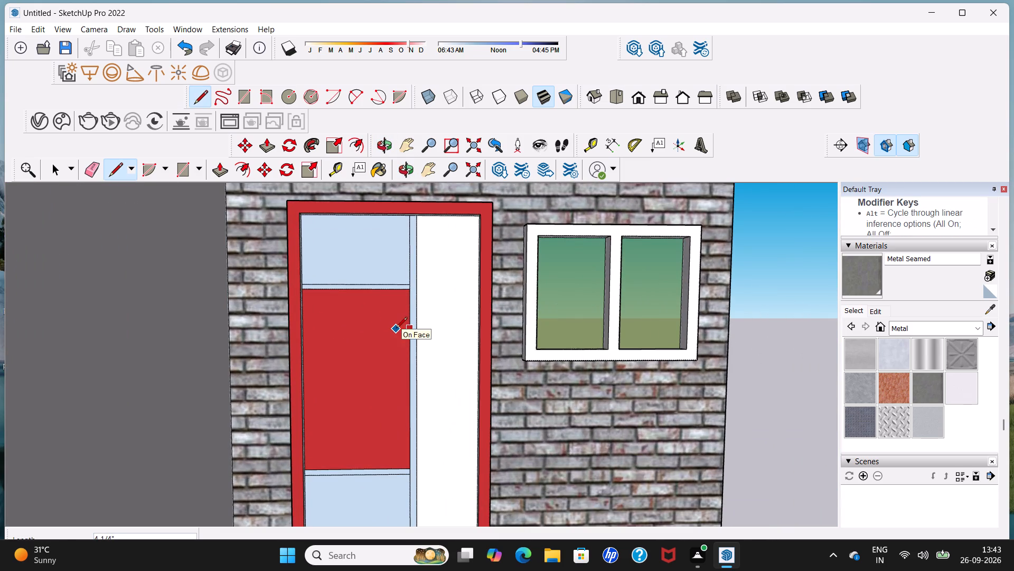
{"action": "left_click", "coordinate": [398, 329]}
{"action": "left_click", "coordinate": [398, 402]}
{"action": "left_click", "coordinate": [408, 402]}
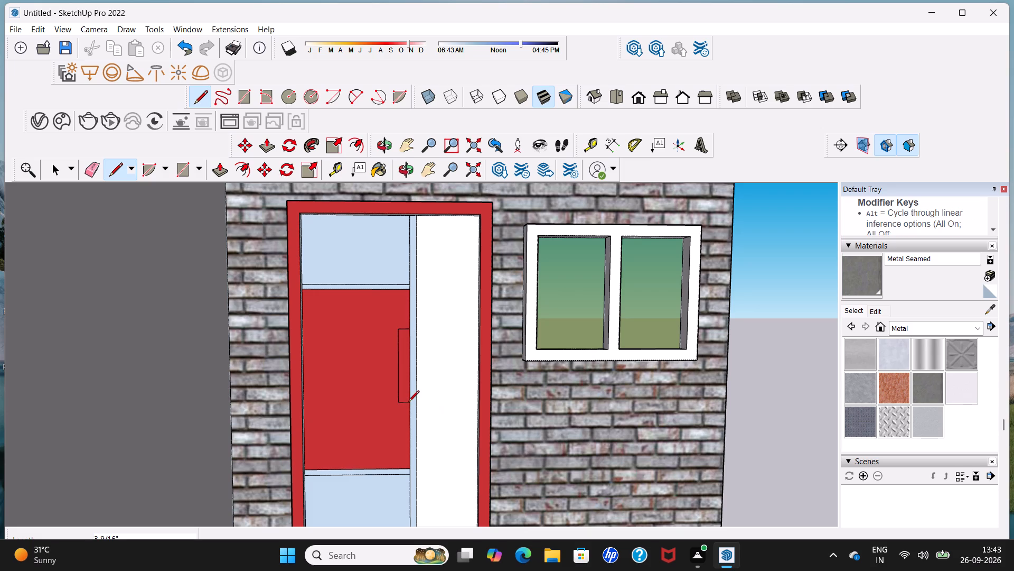
Push/Pull the handle outline on the red door panel outward by about 11 13/16".
{"action": "left_click", "coordinate": [227, 170]}
{"action": "left_click", "coordinate": [407, 345]}
{"action": "left_click", "coordinate": [407, 347]}
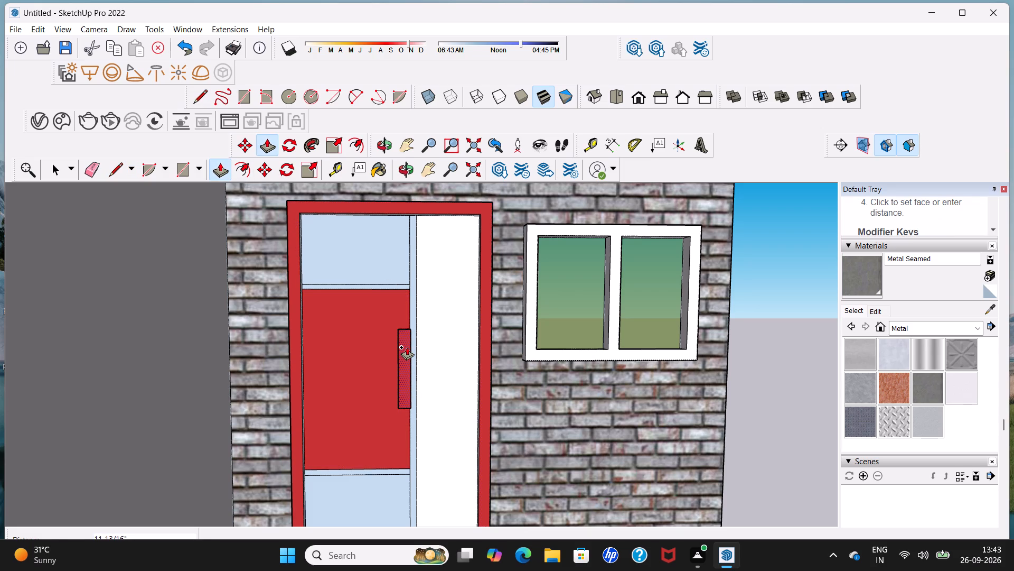
{"action": "key", "text": "space"}
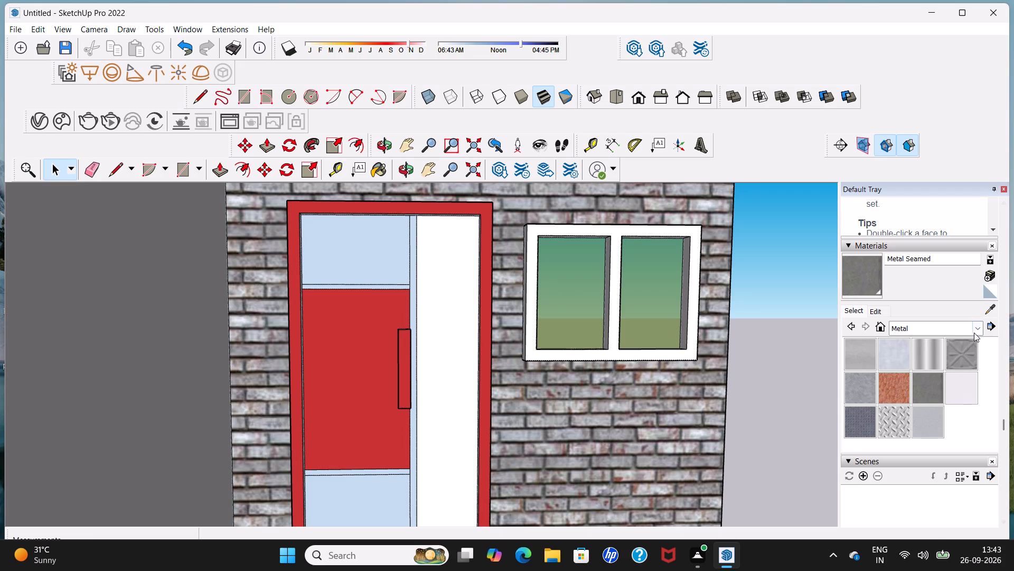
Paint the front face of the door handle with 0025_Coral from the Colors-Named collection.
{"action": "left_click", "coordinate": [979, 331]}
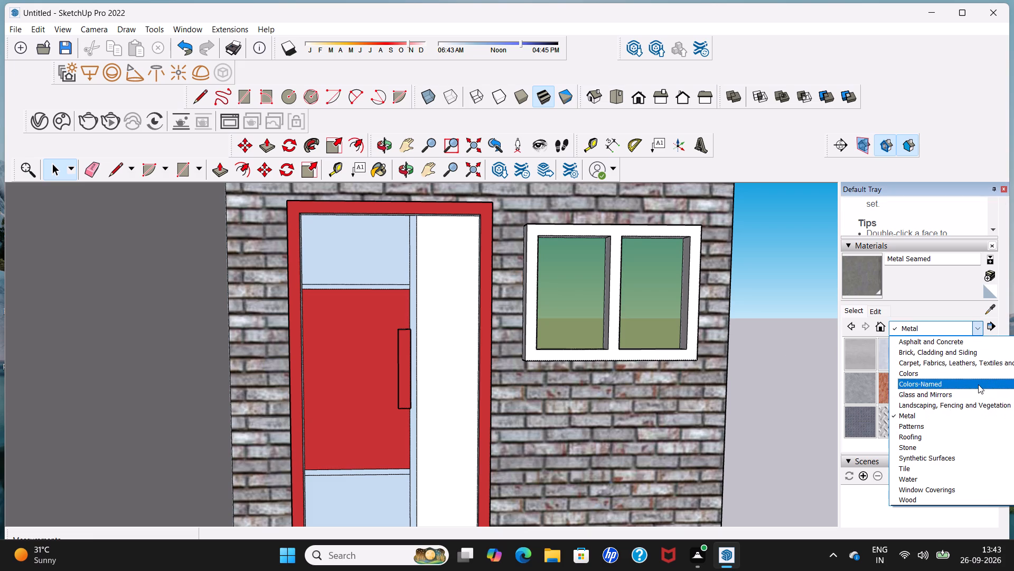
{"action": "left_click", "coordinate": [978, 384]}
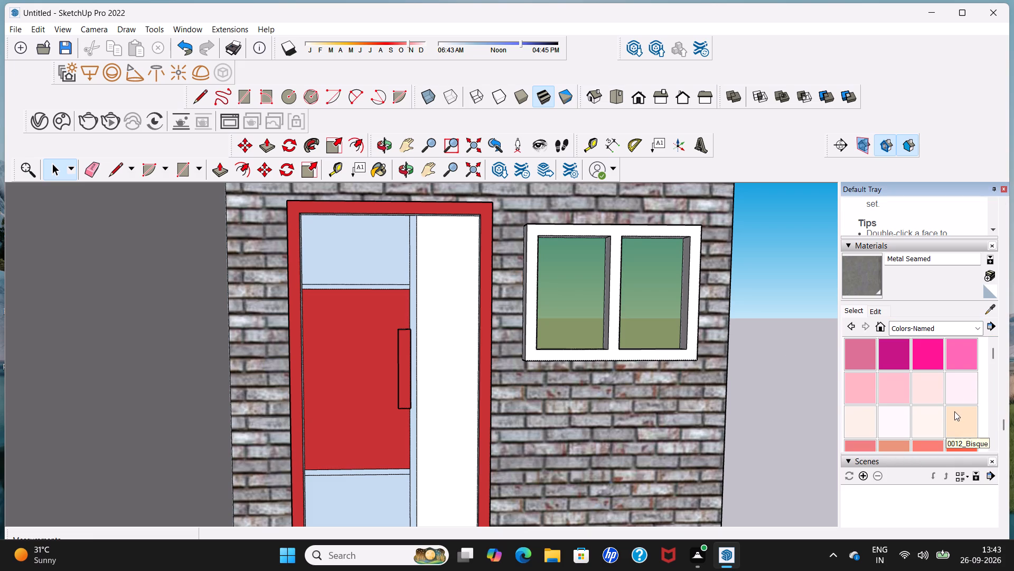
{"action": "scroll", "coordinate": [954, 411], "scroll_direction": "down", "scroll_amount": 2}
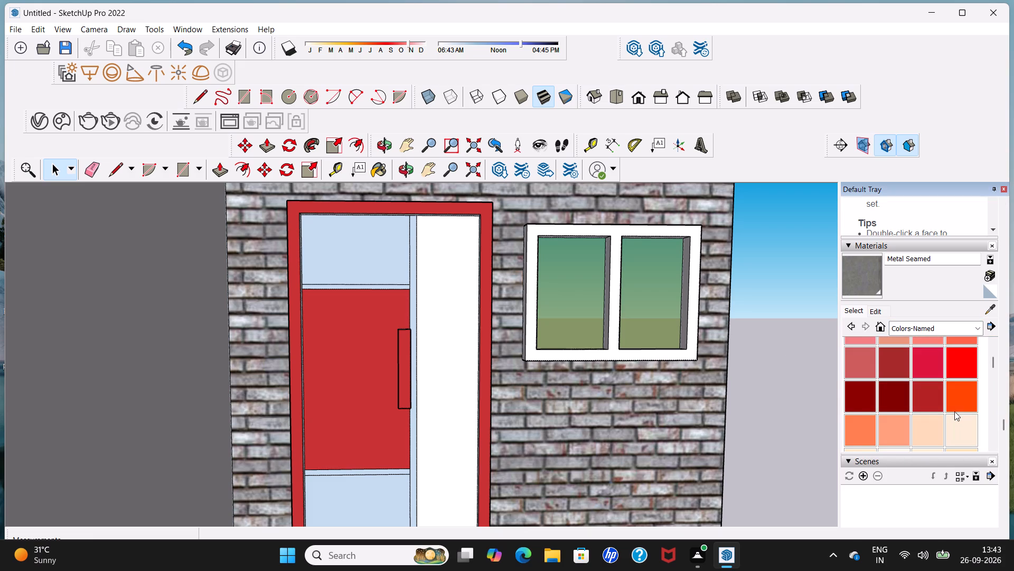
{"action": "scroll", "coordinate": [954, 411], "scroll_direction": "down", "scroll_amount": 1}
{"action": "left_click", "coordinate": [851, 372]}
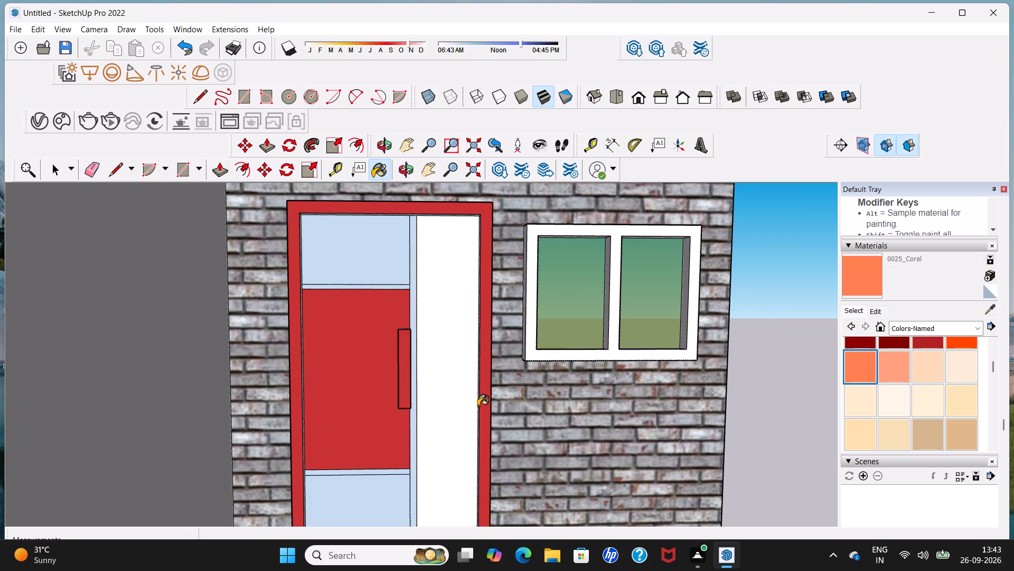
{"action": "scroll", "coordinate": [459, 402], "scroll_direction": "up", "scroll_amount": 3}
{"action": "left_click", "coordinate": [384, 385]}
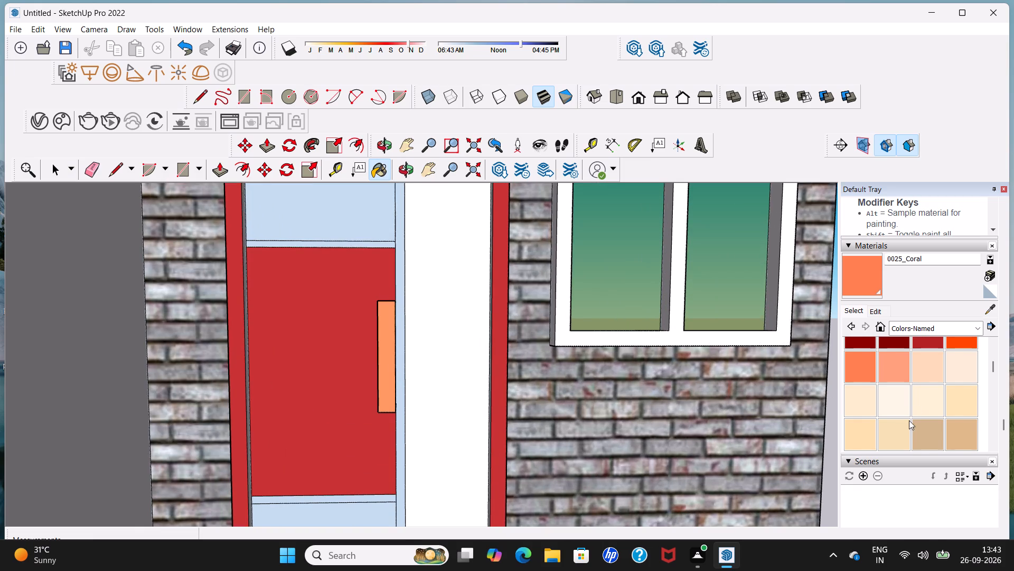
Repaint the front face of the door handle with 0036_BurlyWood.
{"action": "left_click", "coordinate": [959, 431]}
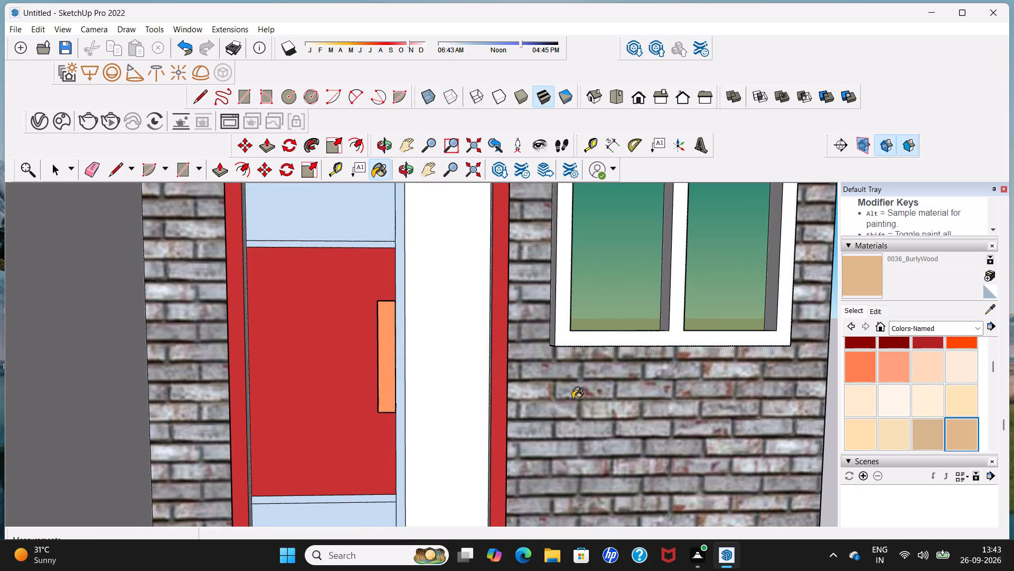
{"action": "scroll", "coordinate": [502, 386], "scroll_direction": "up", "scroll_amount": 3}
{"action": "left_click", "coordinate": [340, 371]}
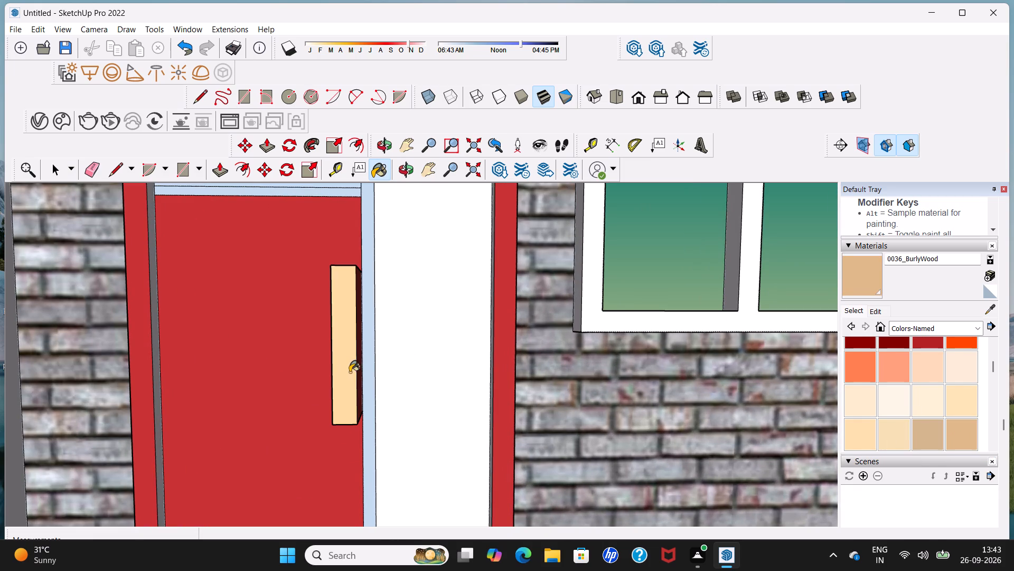
Repaint the front face of the door handle with 0037_SandyBrown.
{"action": "scroll", "coordinate": [355, 371], "scroll_direction": "down", "scroll_amount": 9}
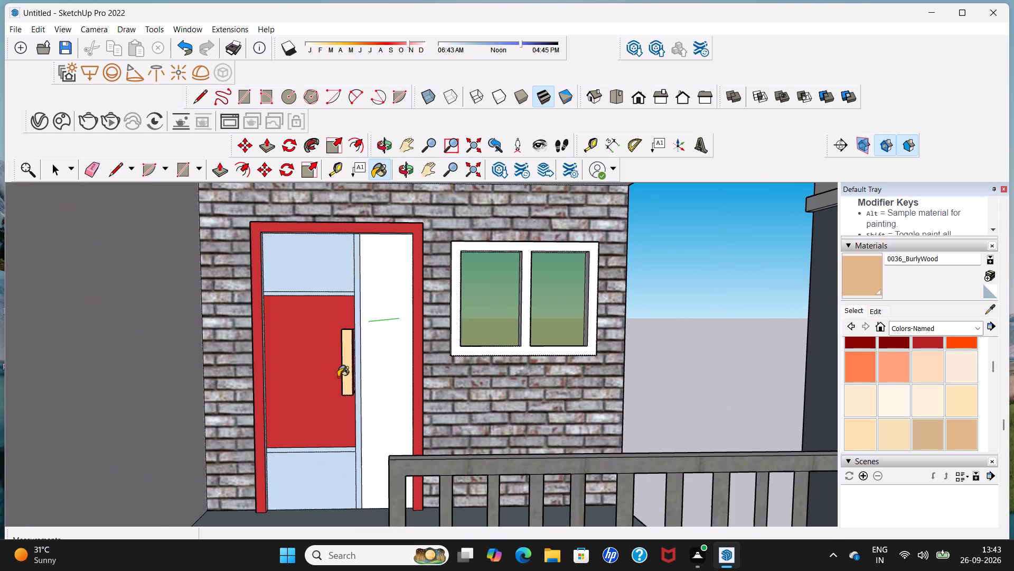
{"action": "scroll", "coordinate": [908, 412], "scroll_direction": "down", "scroll_amount": 1}
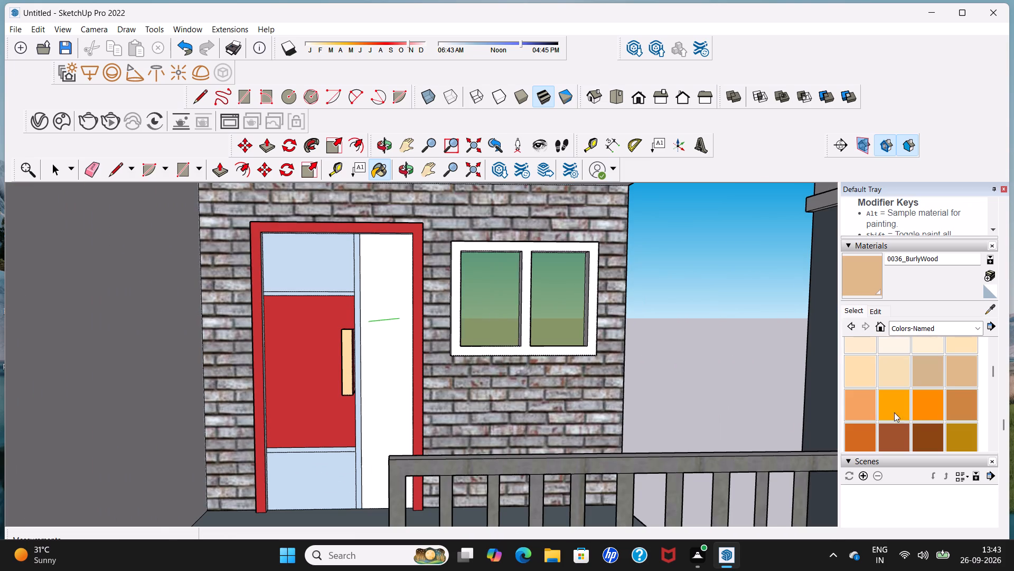
{"action": "left_click", "coordinate": [857, 403]}
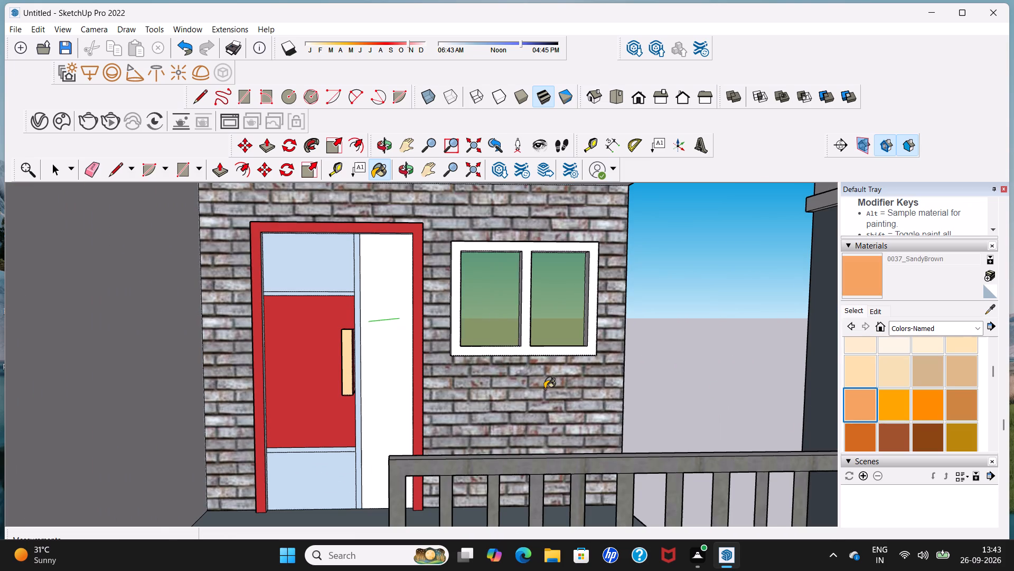
{"action": "scroll", "coordinate": [405, 383], "scroll_direction": "up", "scroll_amount": 3}
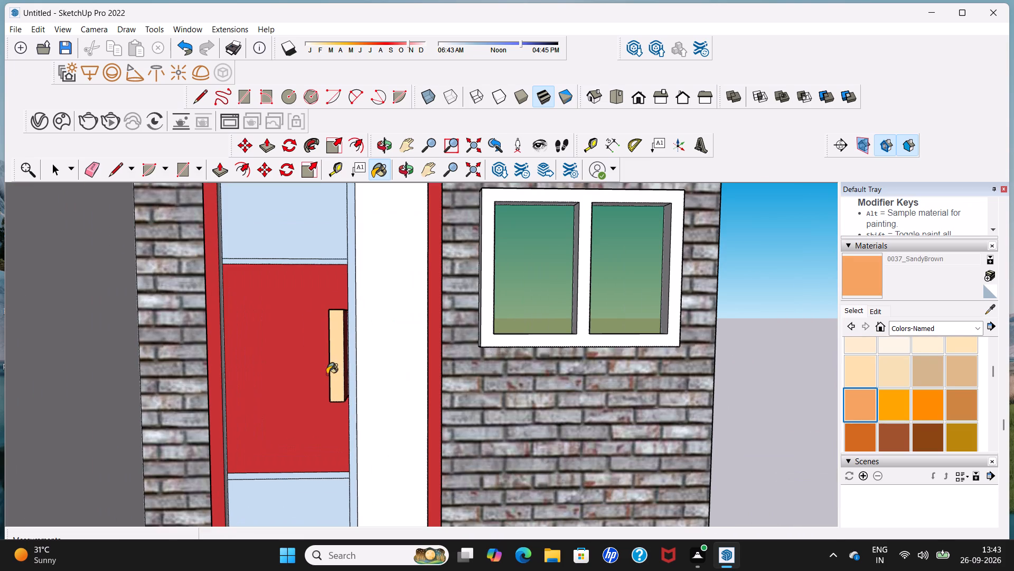
{"action": "left_click", "coordinate": [334, 377]}
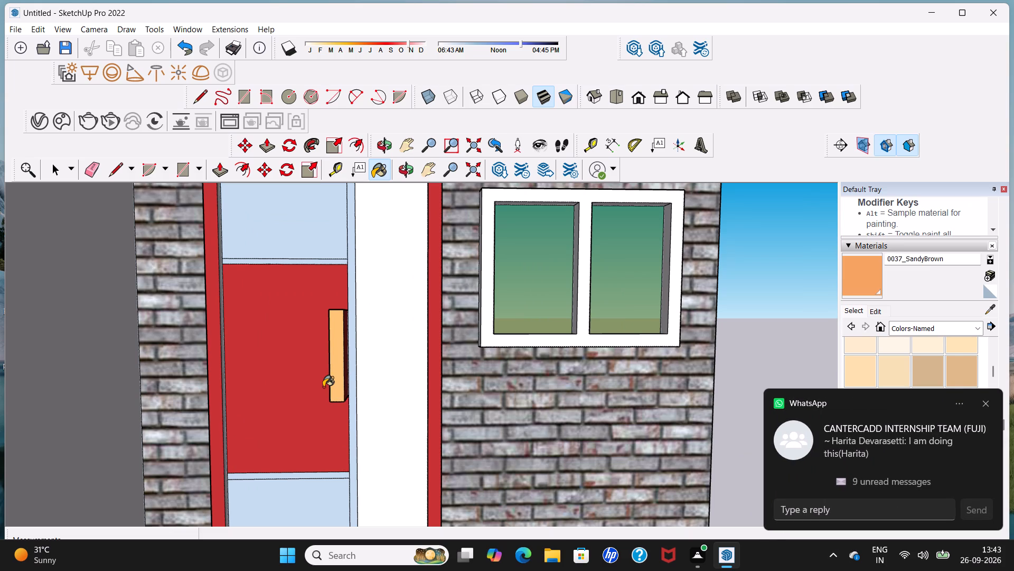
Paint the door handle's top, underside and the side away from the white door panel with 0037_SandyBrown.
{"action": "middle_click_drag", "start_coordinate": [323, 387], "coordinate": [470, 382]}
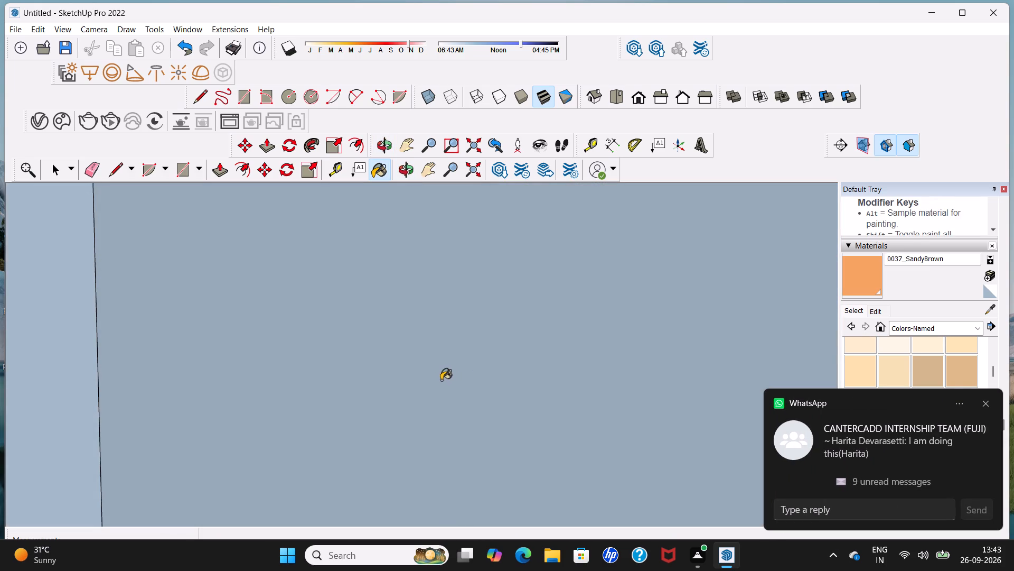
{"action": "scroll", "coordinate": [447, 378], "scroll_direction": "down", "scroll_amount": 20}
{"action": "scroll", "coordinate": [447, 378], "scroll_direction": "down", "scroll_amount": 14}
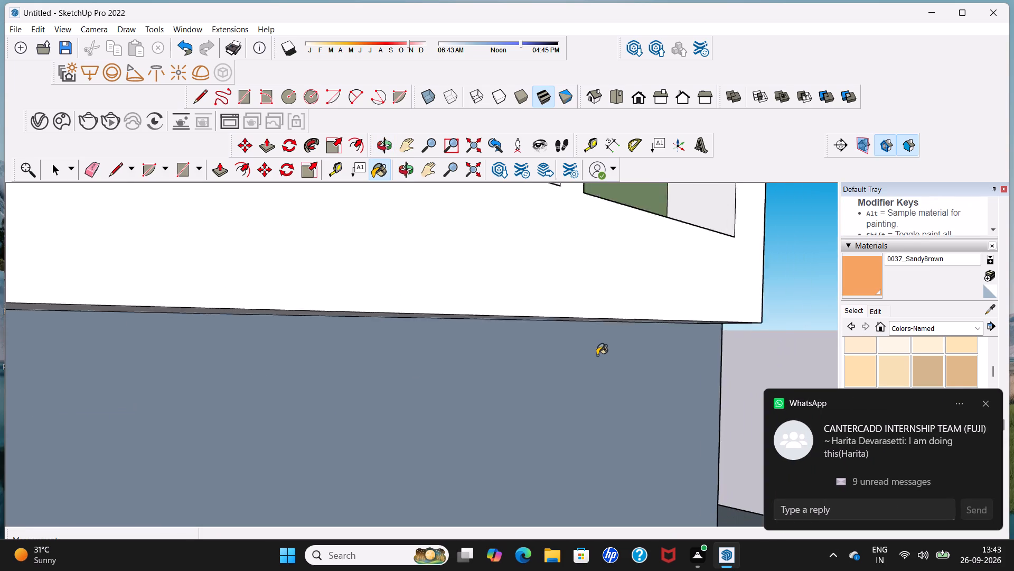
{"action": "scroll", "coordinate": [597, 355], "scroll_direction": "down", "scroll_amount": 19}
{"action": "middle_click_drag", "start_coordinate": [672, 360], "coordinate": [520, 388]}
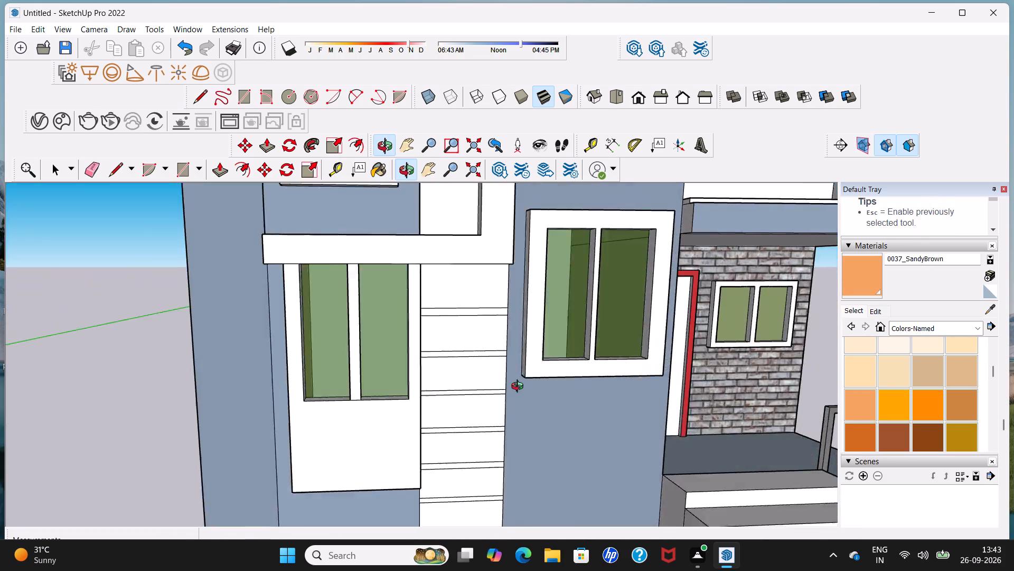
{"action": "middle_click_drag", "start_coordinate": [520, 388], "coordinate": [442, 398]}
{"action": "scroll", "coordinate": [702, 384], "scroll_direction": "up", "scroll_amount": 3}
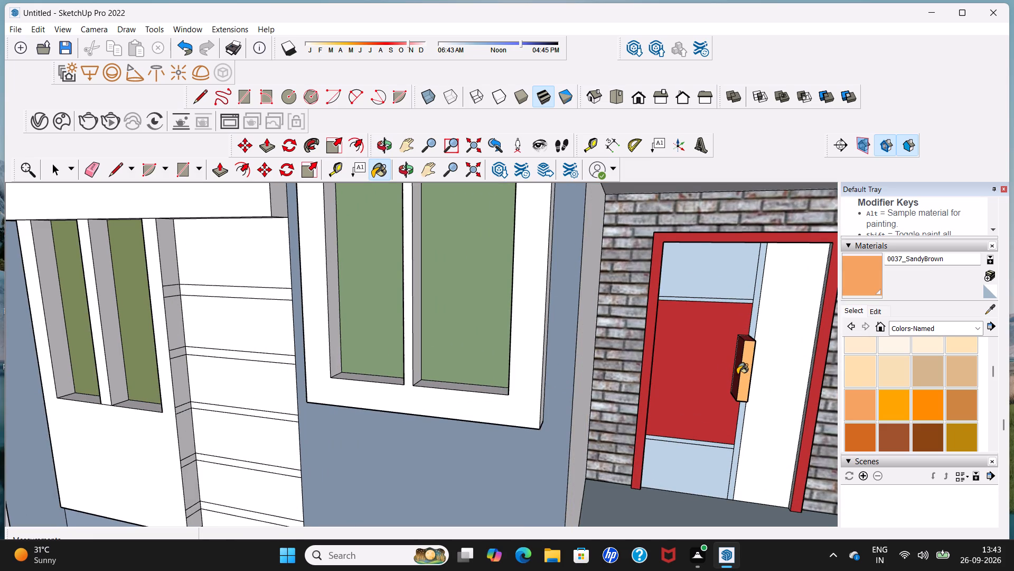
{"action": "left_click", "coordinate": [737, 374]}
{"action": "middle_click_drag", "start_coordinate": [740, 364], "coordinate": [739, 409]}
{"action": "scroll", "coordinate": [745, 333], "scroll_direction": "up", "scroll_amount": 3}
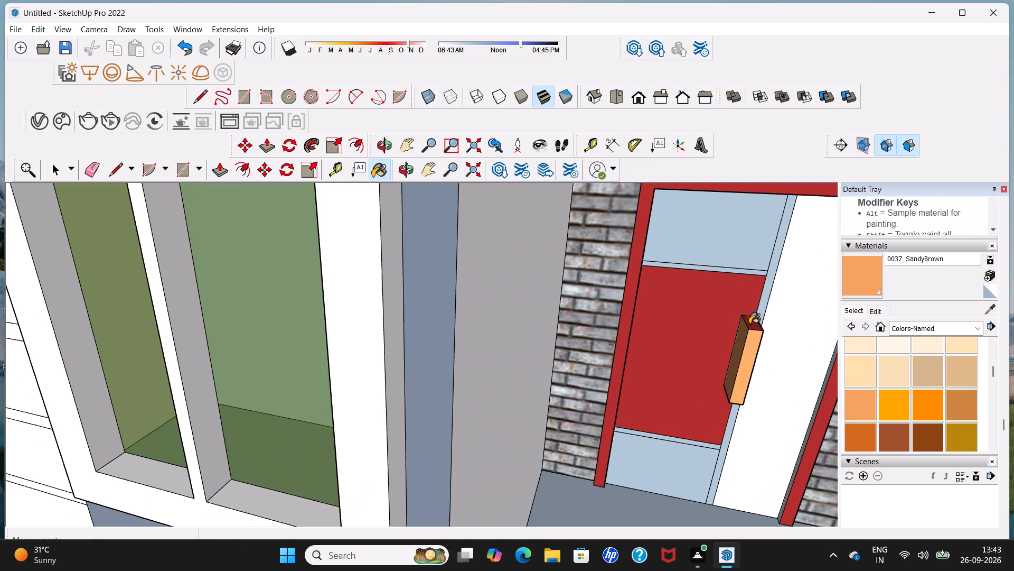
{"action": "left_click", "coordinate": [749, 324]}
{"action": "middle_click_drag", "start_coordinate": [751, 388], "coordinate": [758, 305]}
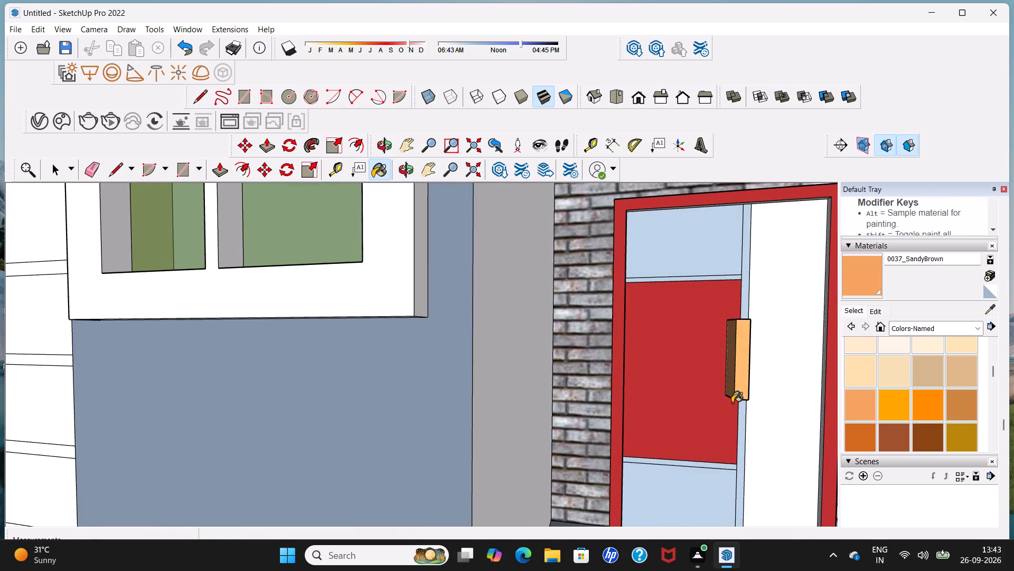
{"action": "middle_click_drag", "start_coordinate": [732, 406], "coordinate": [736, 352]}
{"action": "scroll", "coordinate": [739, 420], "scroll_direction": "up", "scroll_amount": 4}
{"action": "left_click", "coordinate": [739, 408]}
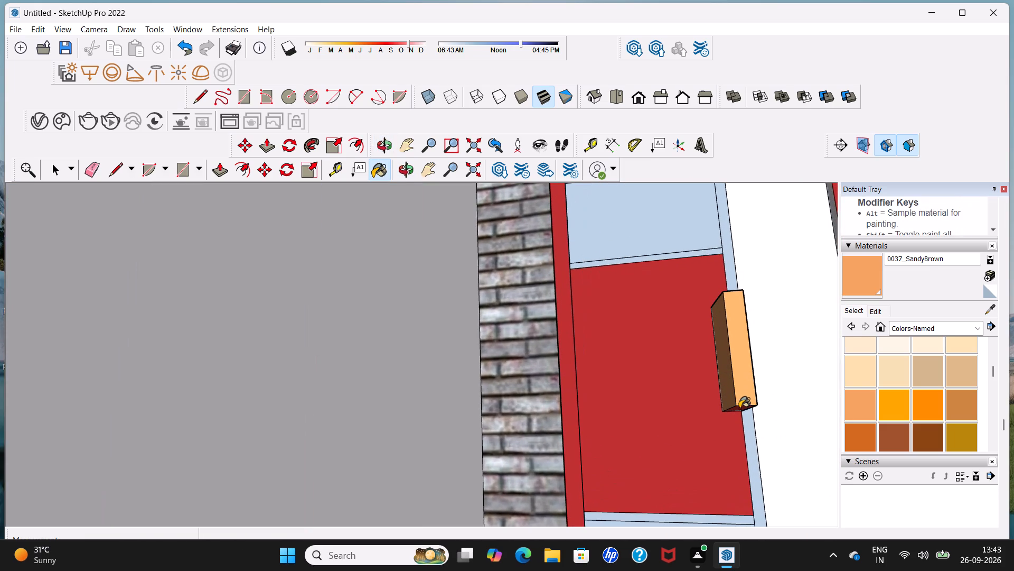
Paint the door handle's side facing the white door panel with 0037_SandyBrown.
{"action": "middle_click_drag", "start_coordinate": [749, 402], "coordinate": [647, 421]}
{"action": "scroll", "coordinate": [818, 358], "scroll_direction": "up", "scroll_amount": 1}
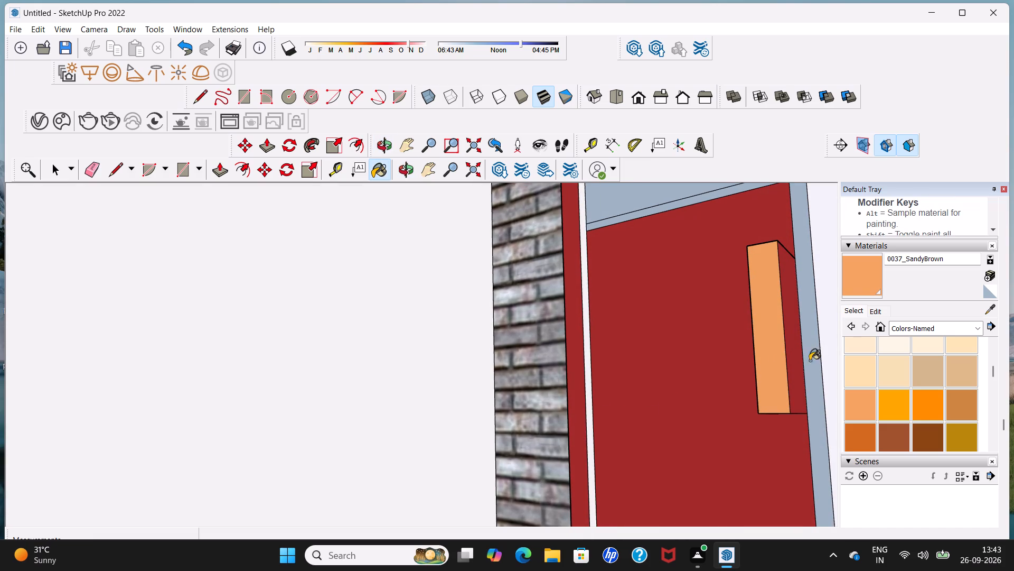
{"action": "left_click", "coordinate": [797, 369]}
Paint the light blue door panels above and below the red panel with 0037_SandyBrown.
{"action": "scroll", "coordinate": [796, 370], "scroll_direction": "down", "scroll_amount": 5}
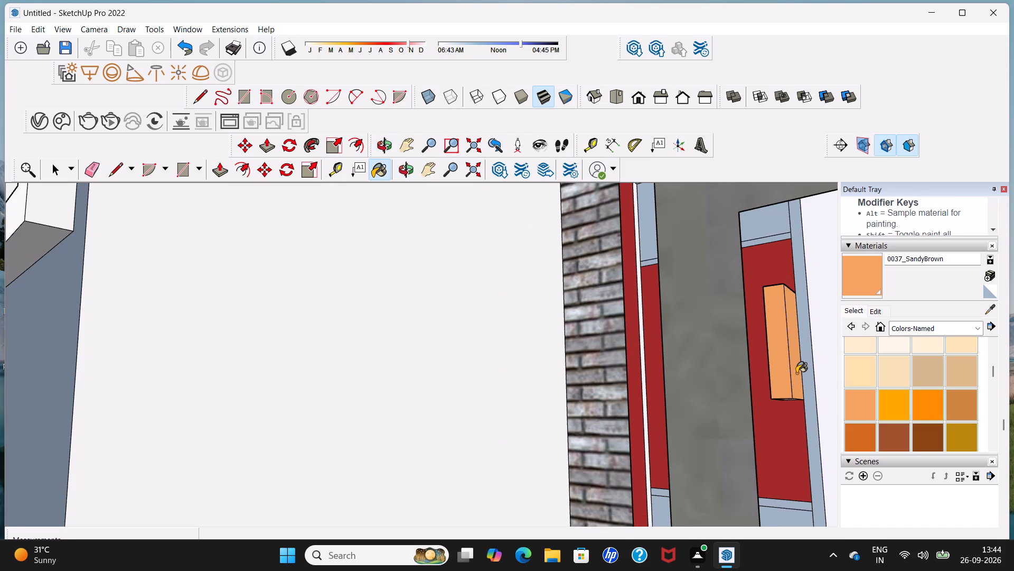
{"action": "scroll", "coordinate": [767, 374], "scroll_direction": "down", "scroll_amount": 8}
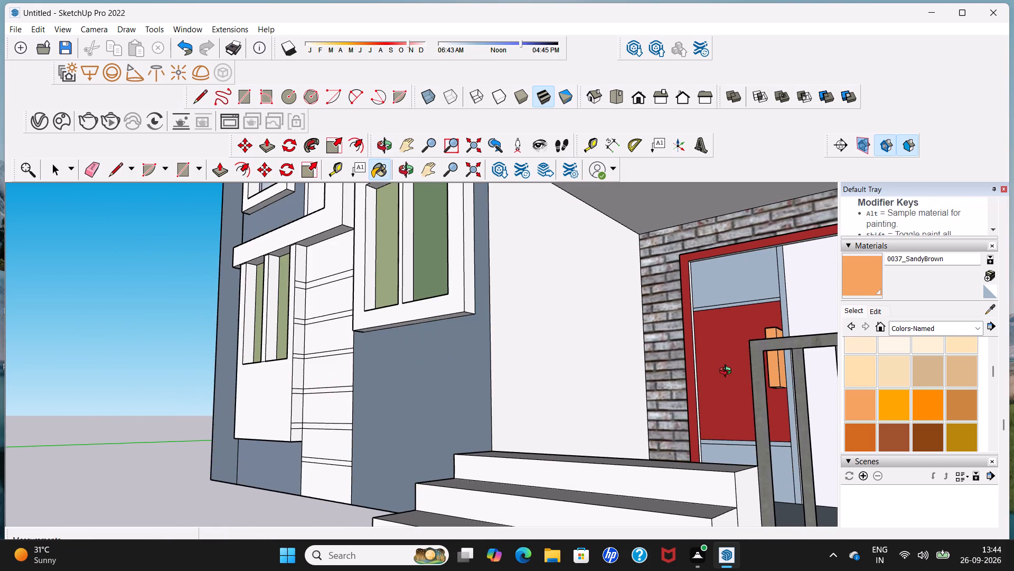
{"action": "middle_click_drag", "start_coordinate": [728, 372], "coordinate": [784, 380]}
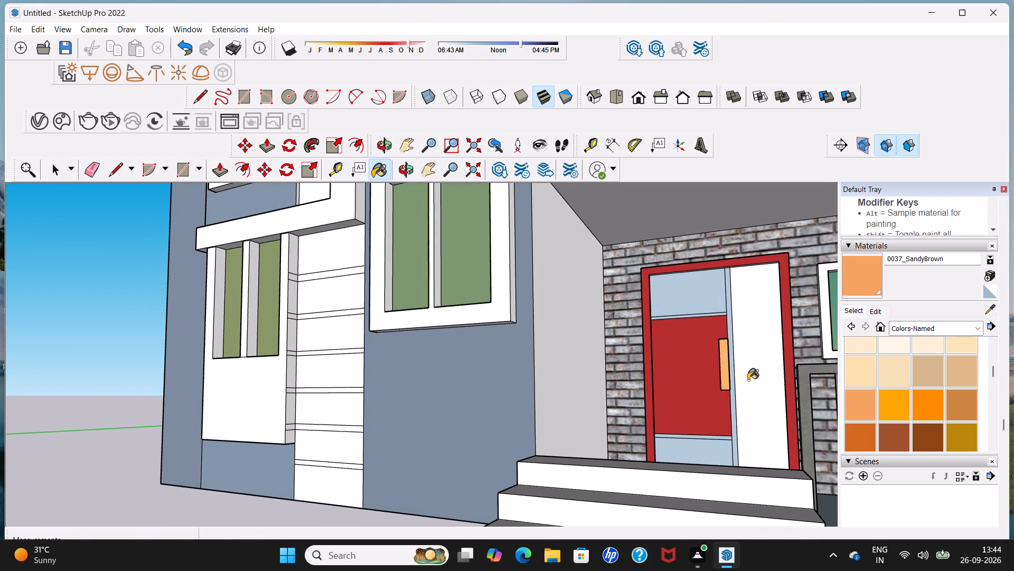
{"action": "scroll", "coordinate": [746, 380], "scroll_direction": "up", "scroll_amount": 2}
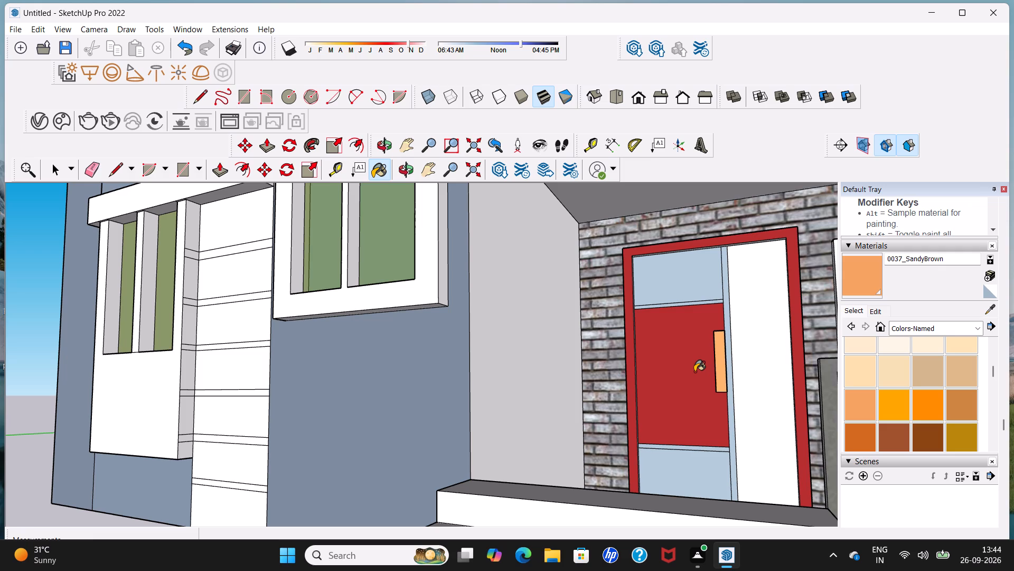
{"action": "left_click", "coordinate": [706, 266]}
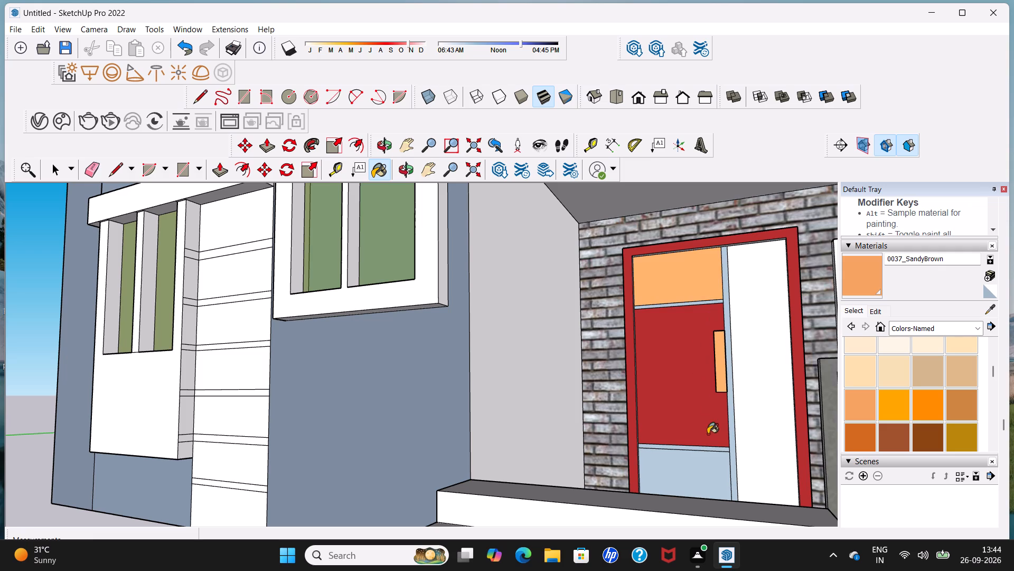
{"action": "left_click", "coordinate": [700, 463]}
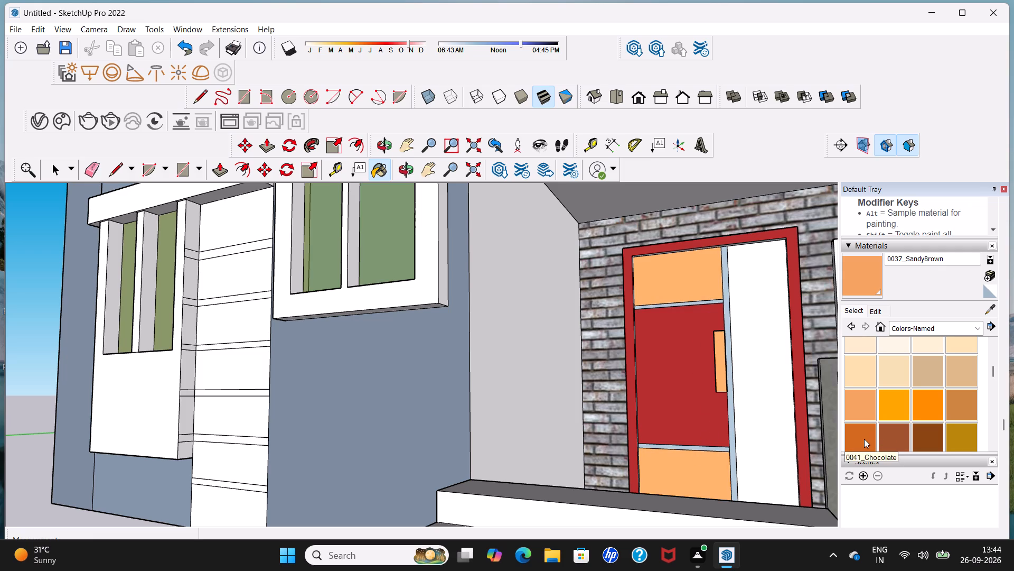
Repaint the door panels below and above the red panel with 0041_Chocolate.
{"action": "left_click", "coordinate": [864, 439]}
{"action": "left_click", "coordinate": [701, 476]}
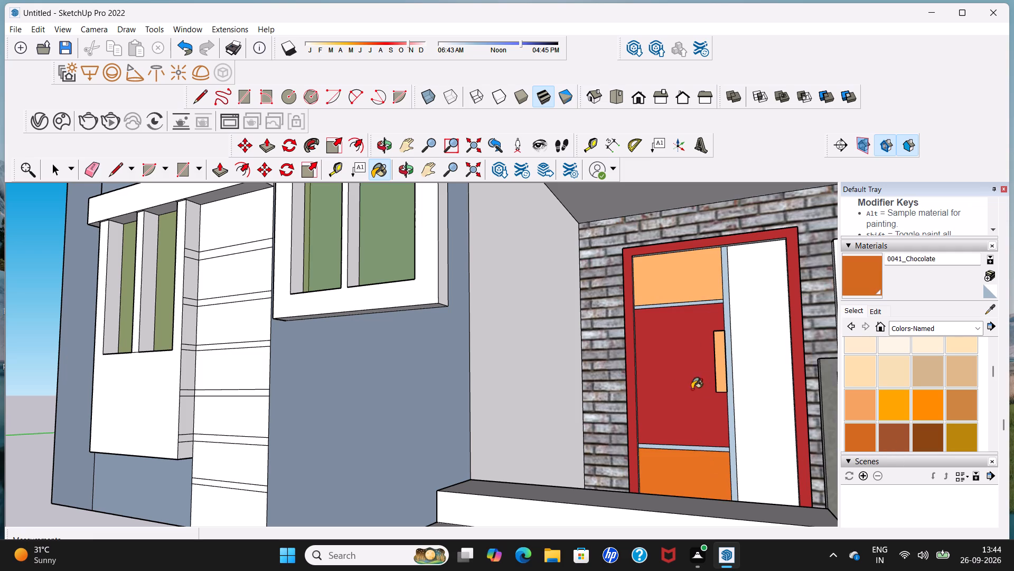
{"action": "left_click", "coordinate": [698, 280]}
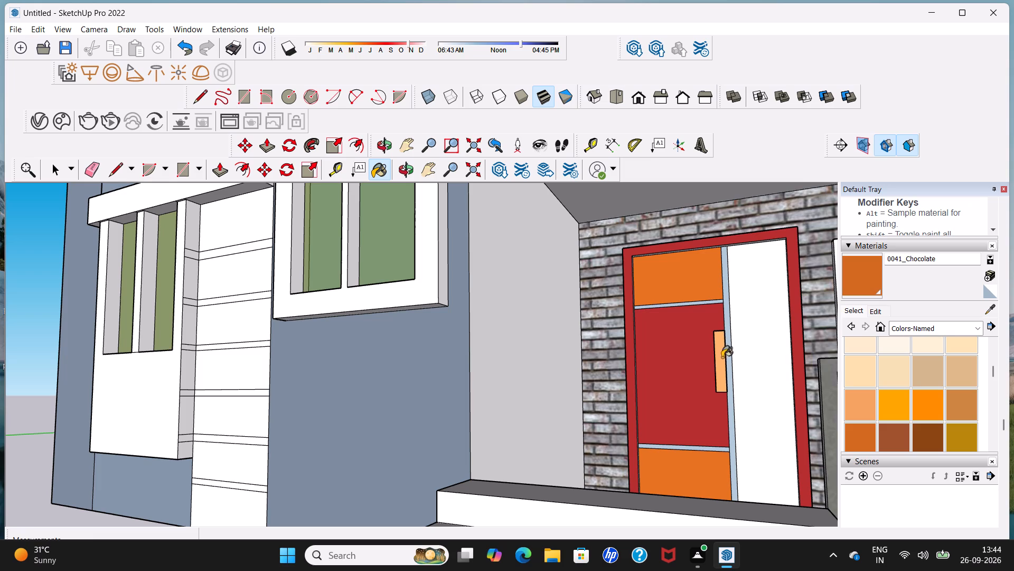
Repaint the door panels above and below the red panel with 0040_Peru.
{"action": "scroll", "coordinate": [730, 384], "scroll_direction": "up", "scroll_amount": 1}
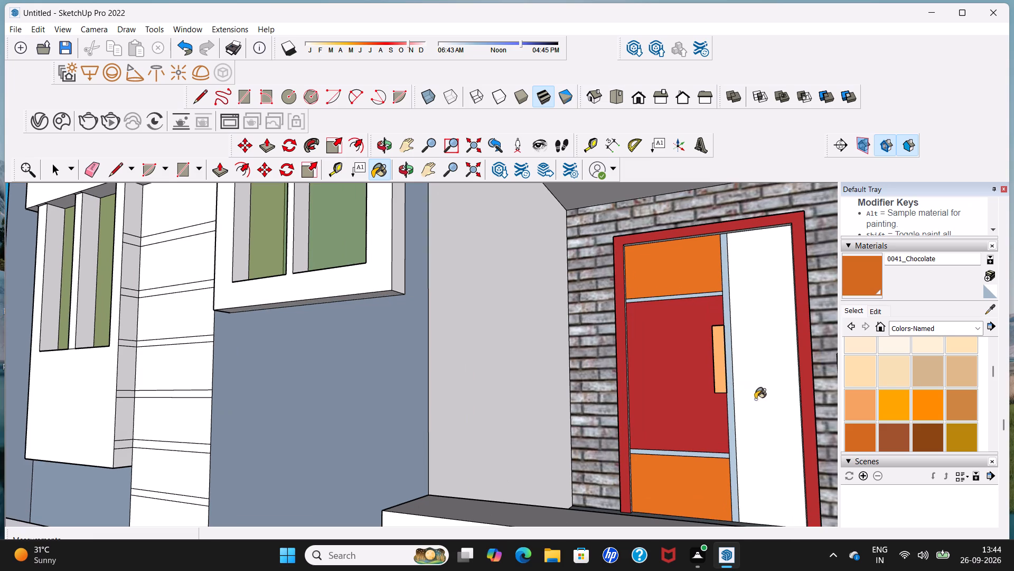
{"action": "left_click", "coordinate": [955, 407]}
{"action": "left_click", "coordinate": [669, 266]}
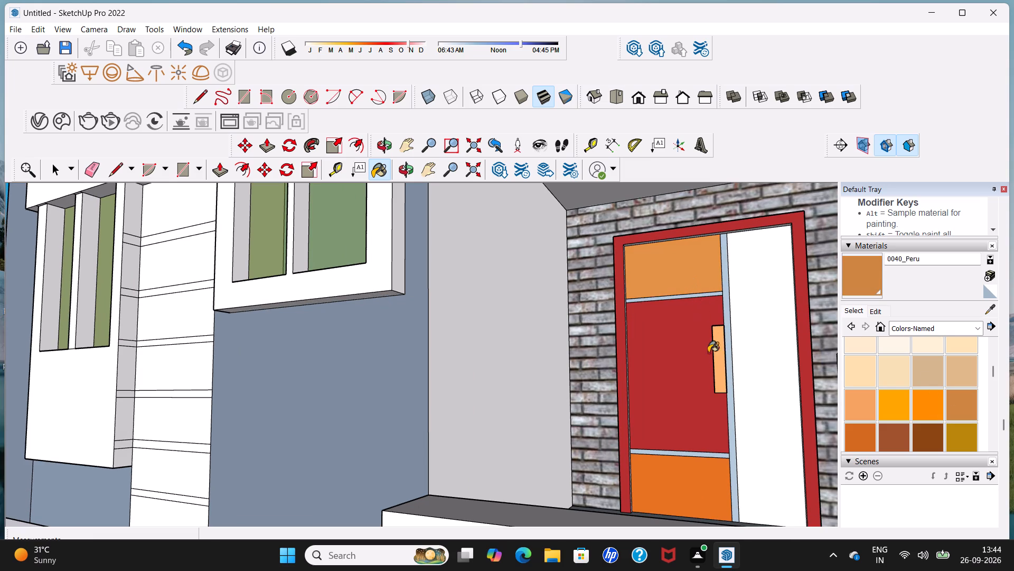
{"action": "left_click", "coordinate": [698, 486]}
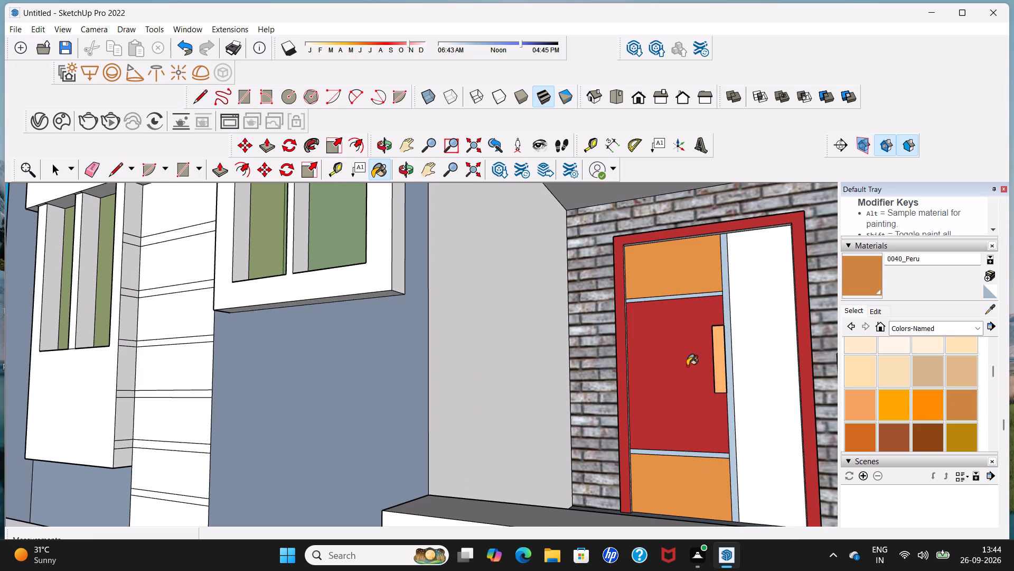
Repaint the door handle's front, top, underside and the side away from the white door panel with 0040_Peru.
{"action": "scroll", "coordinate": [707, 362], "scroll_direction": "up", "scroll_amount": 3}
{"action": "left_click", "coordinate": [723, 361]}
{"action": "middle_click_drag", "start_coordinate": [682, 362], "coordinate": [765, 361]}
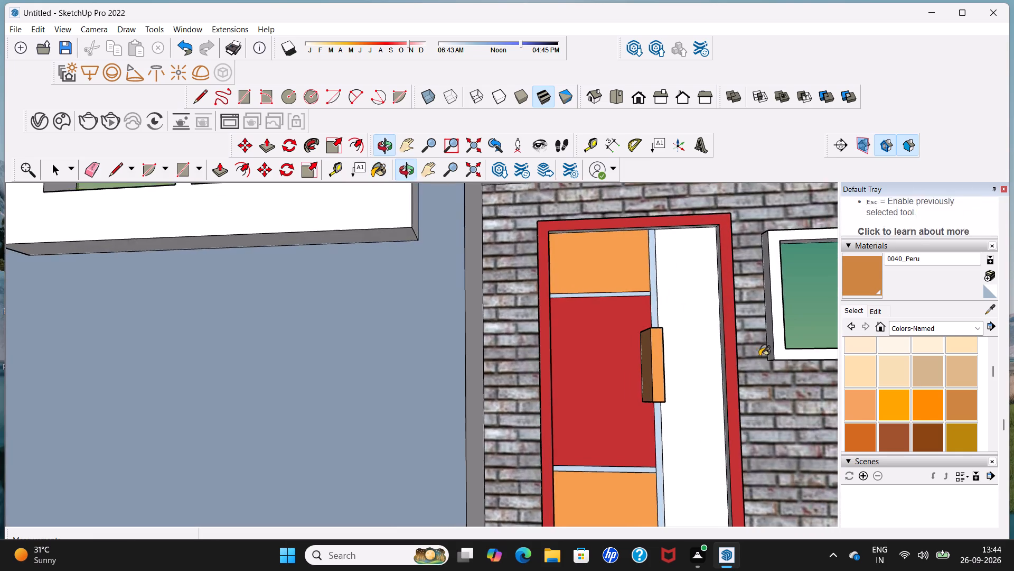
{"action": "scroll", "coordinate": [675, 355], "scroll_direction": "up", "scroll_amount": 3}
{"action": "left_click", "coordinate": [637, 361]}
{"action": "middle_click_drag", "start_coordinate": [642, 345], "coordinate": [620, 432]}
{"action": "scroll", "coordinate": [667, 315], "scroll_direction": "up", "scroll_amount": 2}
{"action": "left_click", "coordinate": [661, 344]}
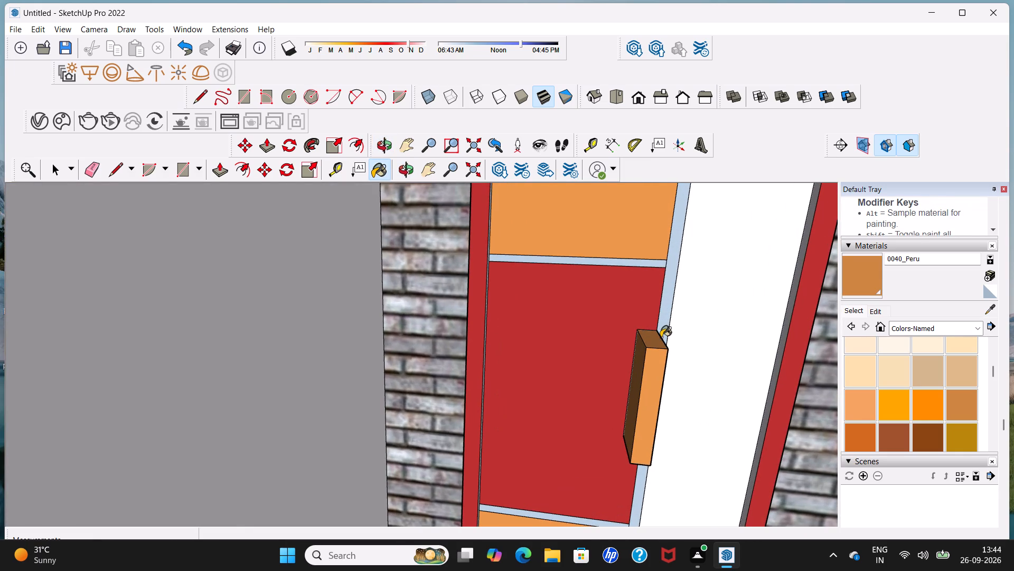
{"action": "scroll", "coordinate": [661, 337], "scroll_direction": "down", "scroll_amount": 6}
{"action": "middle_click_drag", "start_coordinate": [638, 399], "coordinate": [638, 289]}
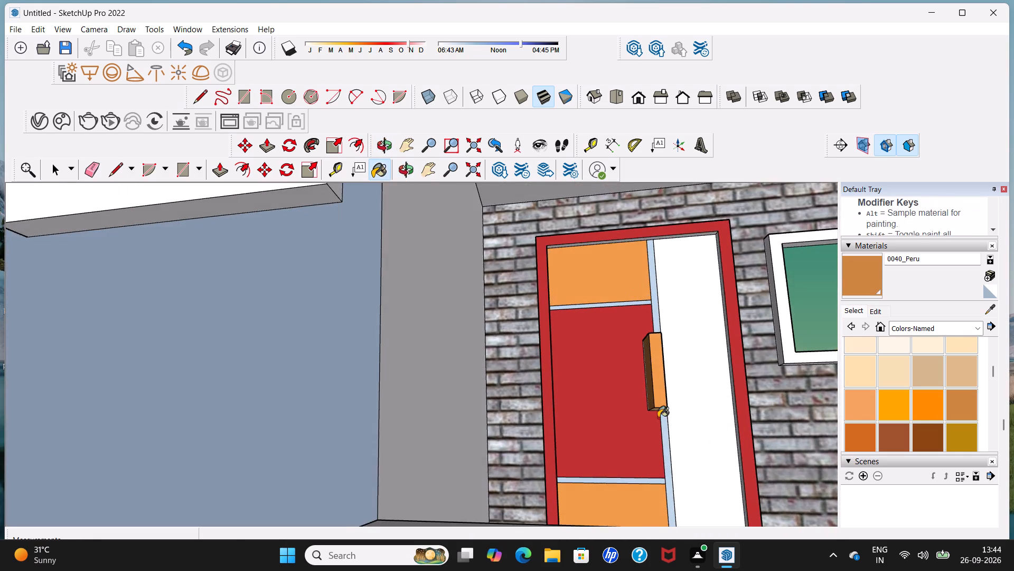
{"action": "scroll", "coordinate": [658, 436], "scroll_direction": "up", "scroll_amount": 3}
{"action": "left_click", "coordinate": [659, 401]}
{"action": "scroll", "coordinate": [660, 394], "scroll_direction": "down", "scroll_amount": 5}
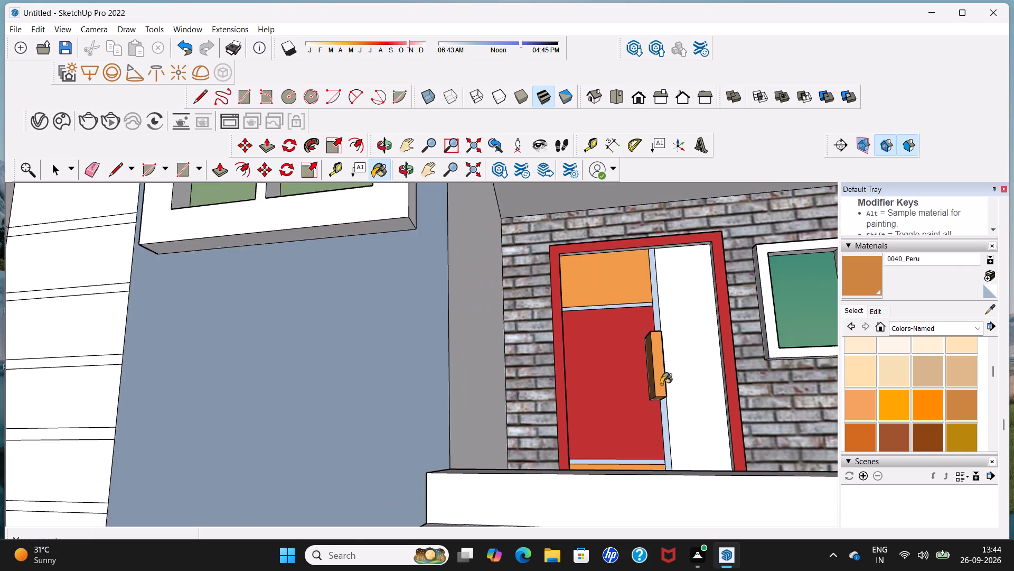
Repaint the door handle's side facing the white door panel with 0040_Peru.
{"action": "middle_click_drag", "start_coordinate": [661, 384], "coordinate": [599, 388]}
{"action": "scroll", "coordinate": [691, 362], "scroll_direction": "up", "scroll_amount": 1}
{"action": "middle_click_drag", "start_coordinate": [727, 359], "coordinate": [674, 375]}
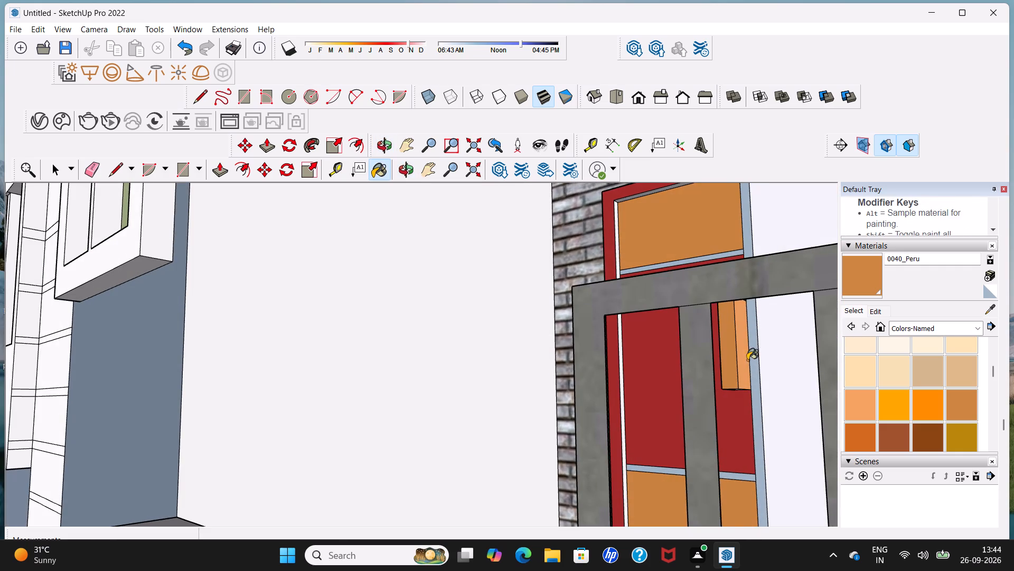
{"action": "scroll", "coordinate": [750, 356], "scroll_direction": "up", "scroll_amount": 2}
{"action": "left_click", "coordinate": [743, 356]}
{"action": "scroll", "coordinate": [740, 348], "scroll_direction": "down", "scroll_amount": 12}
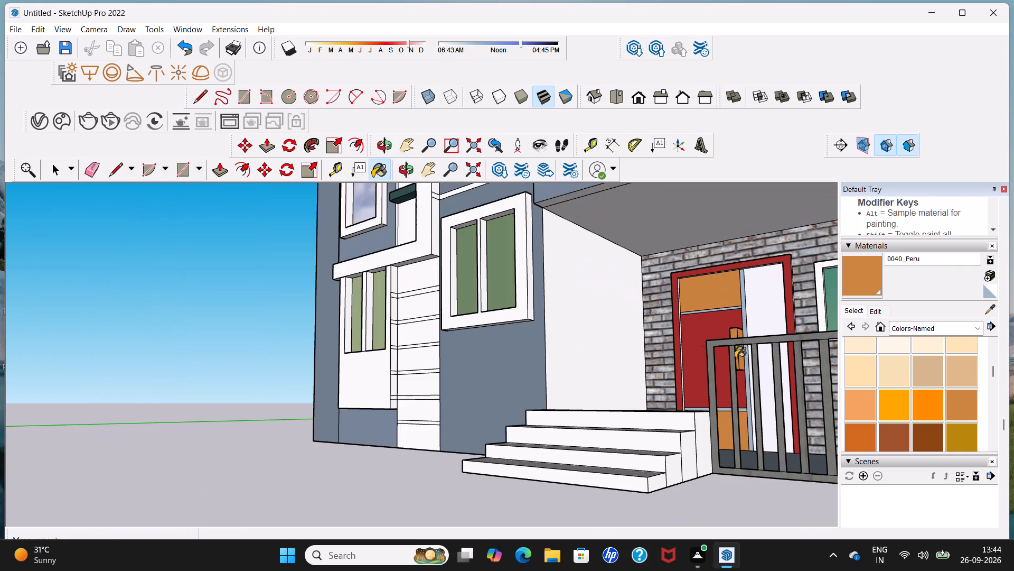
Paint the light blue vertical strip and both light blue horizontal strips between the door panels with 0022_Maroon.
{"action": "scroll", "coordinate": [644, 349], "scroll_direction": "down", "scroll_amount": 9}
{"action": "middle_click_drag", "start_coordinate": [605, 349], "coordinate": [687, 362]}
{"action": "middle_click_drag", "start_coordinate": [623, 331], "coordinate": [676, 377]}
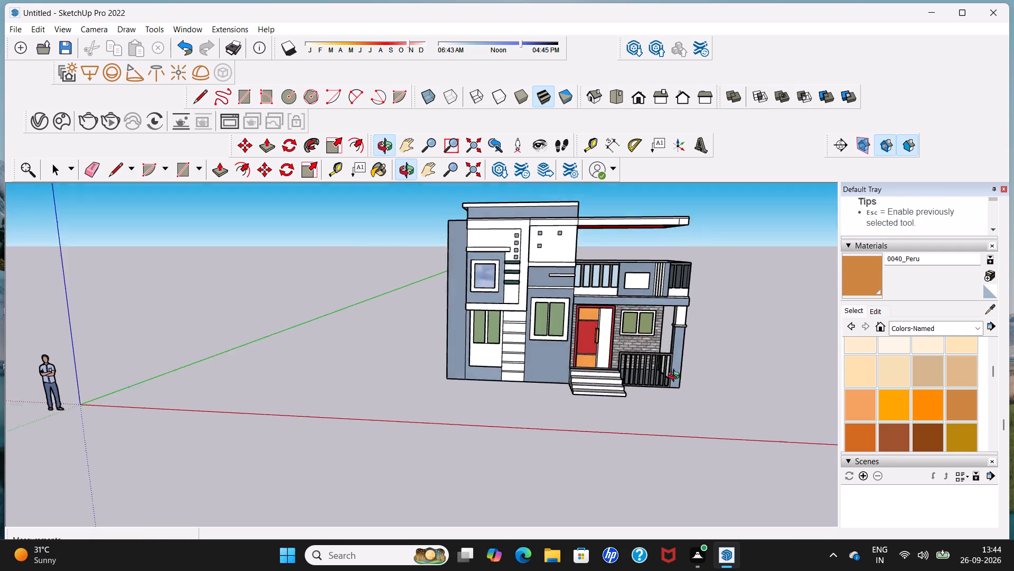
{"action": "middle_click_drag", "start_coordinate": [676, 377], "coordinate": [682, 371]}
{"action": "middle_click_drag", "start_coordinate": [671, 353], "coordinate": [642, 347]}
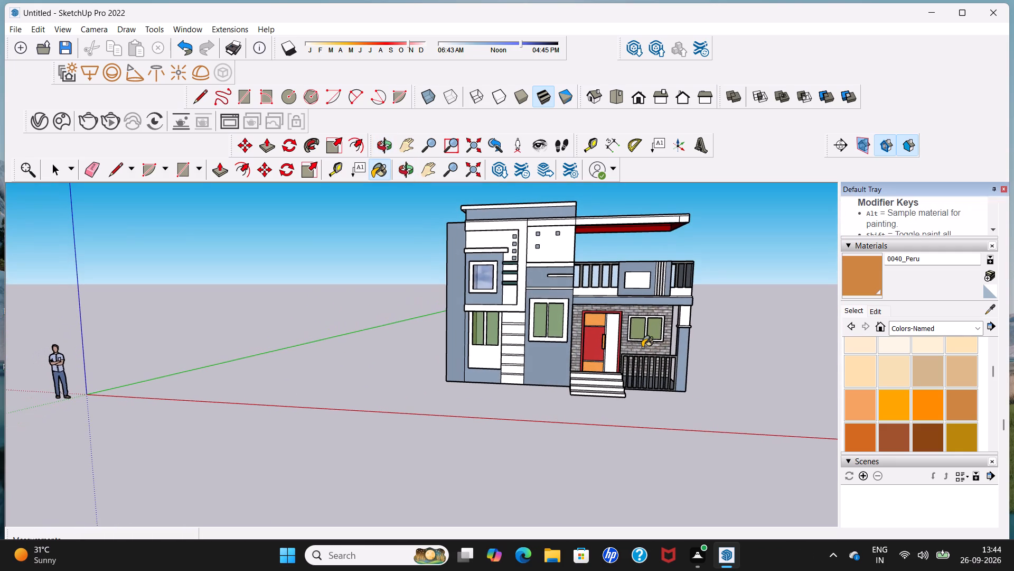
{"action": "scroll", "coordinate": [642, 347], "scroll_direction": "up", "scroll_amount": 3}
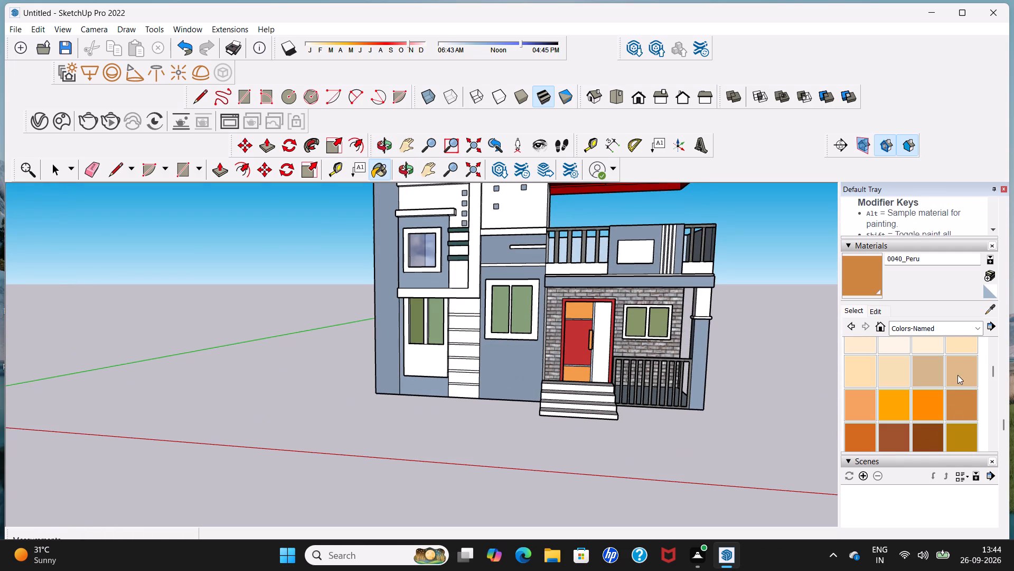
{"action": "left_click", "coordinate": [981, 328]}
{"action": "left_click", "coordinate": [965, 387]}
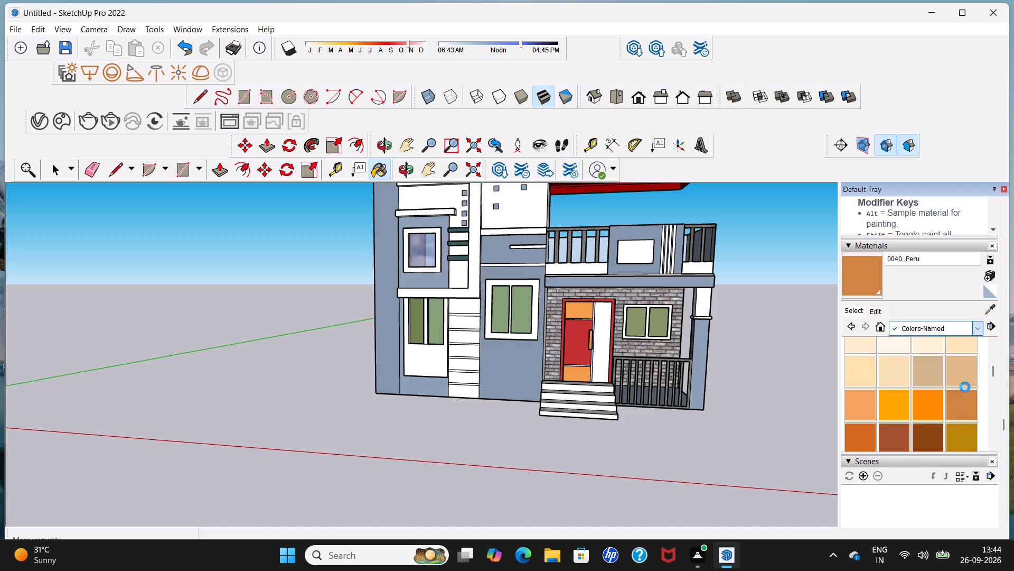
{"action": "scroll", "coordinate": [936, 386], "scroll_direction": "down", "scroll_amount": 2}
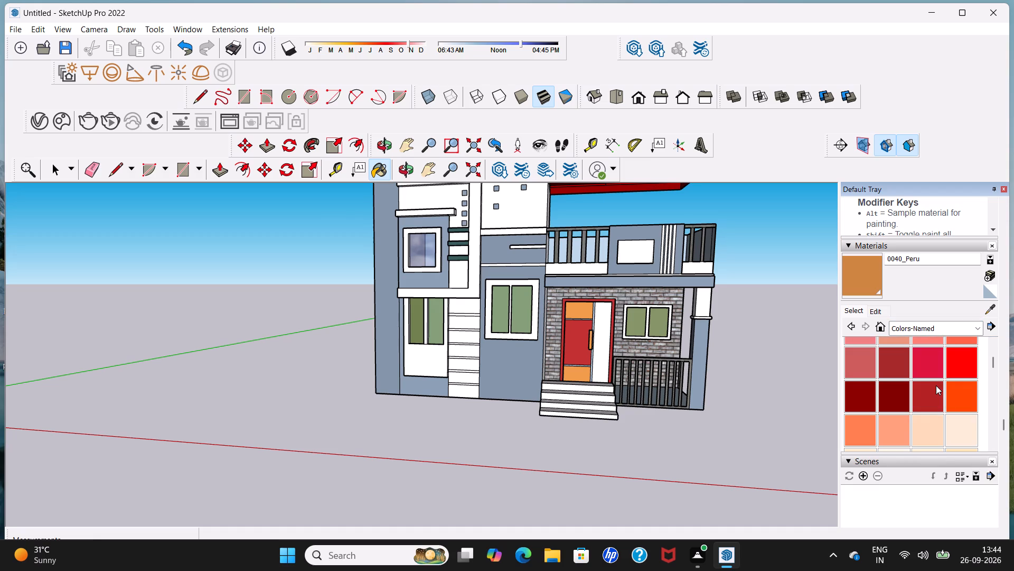
{"action": "left_click", "coordinate": [900, 406]}
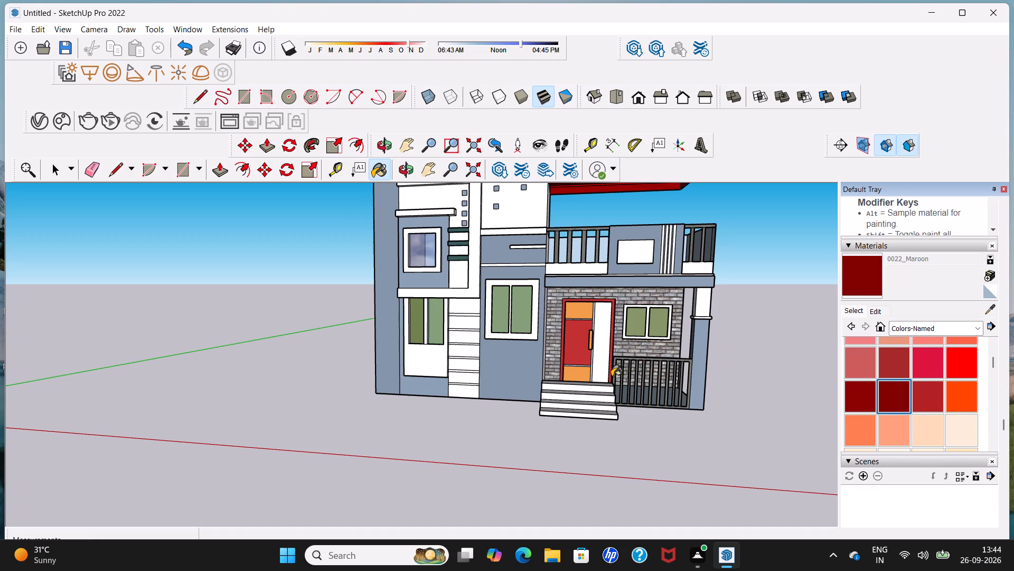
{"action": "scroll", "coordinate": [586, 369], "scroll_direction": "up", "scroll_amount": 7}
{"action": "left_click", "coordinate": [598, 360]}
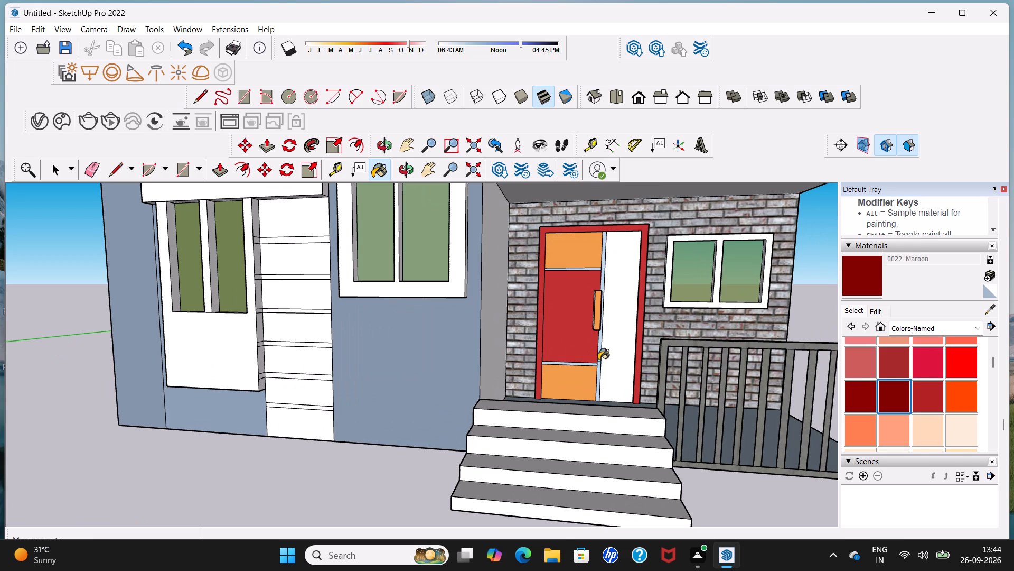
{"action": "scroll", "coordinate": [596, 363], "scroll_direction": "up", "scroll_amount": 3}
{"action": "left_click", "coordinate": [586, 364]}
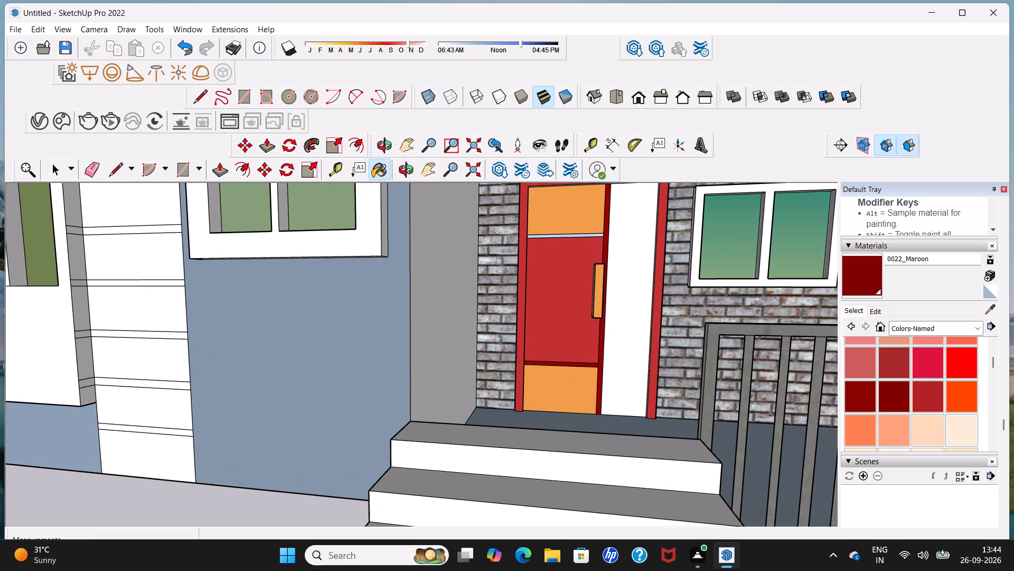
{"action": "left_click", "coordinate": [596, 235]}
Repaint the red middle door panel and the red outer door frame with 0022_Maroon.
{"action": "left_click", "coordinate": [559, 292]}
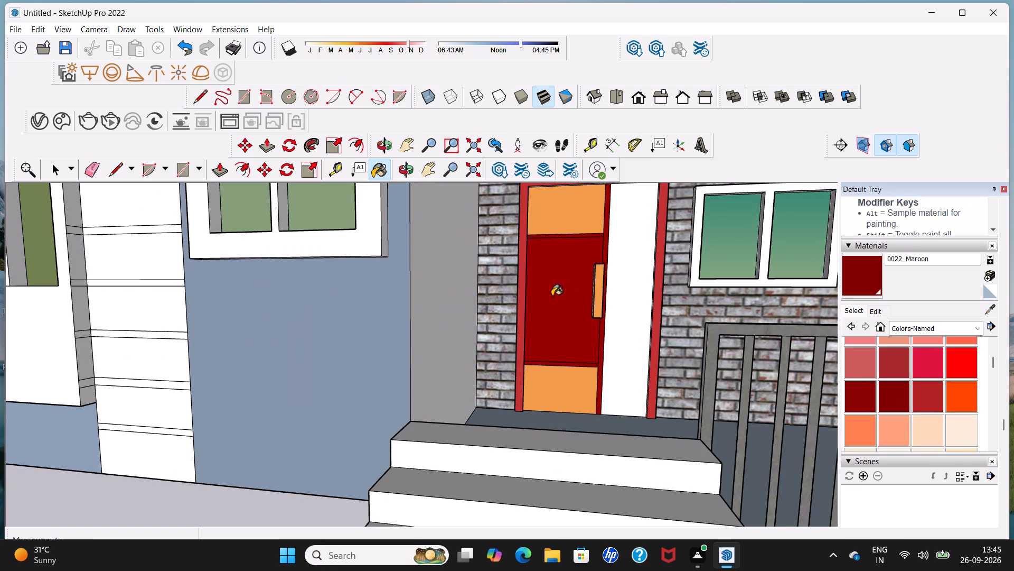
{"action": "left_click", "coordinate": [522, 303]}
Examine the repainted door within the whole front elevation from several distances and angles.
{"action": "scroll", "coordinate": [522, 303], "scroll_direction": "down", "scroll_amount": 1}
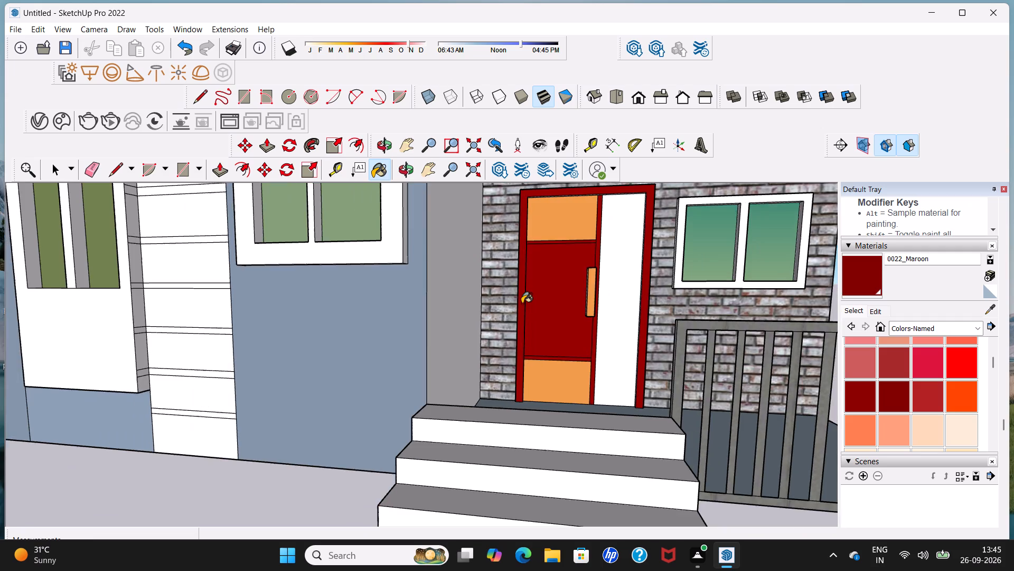
{"action": "scroll", "coordinate": [522, 303], "scroll_direction": "down", "scroll_amount": 1}
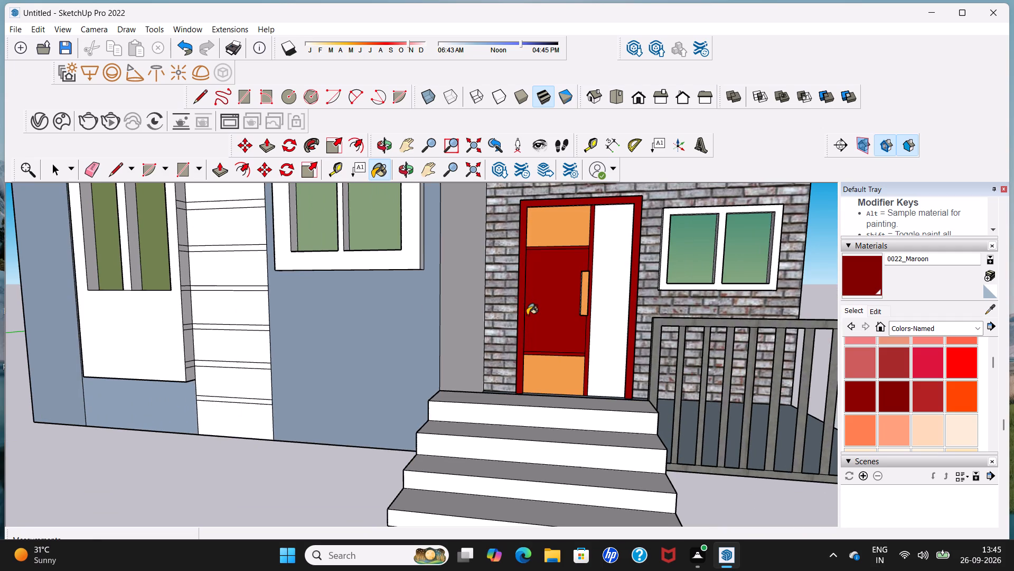
{"action": "scroll", "coordinate": [539, 309], "scroll_direction": "down", "scroll_amount": 2}
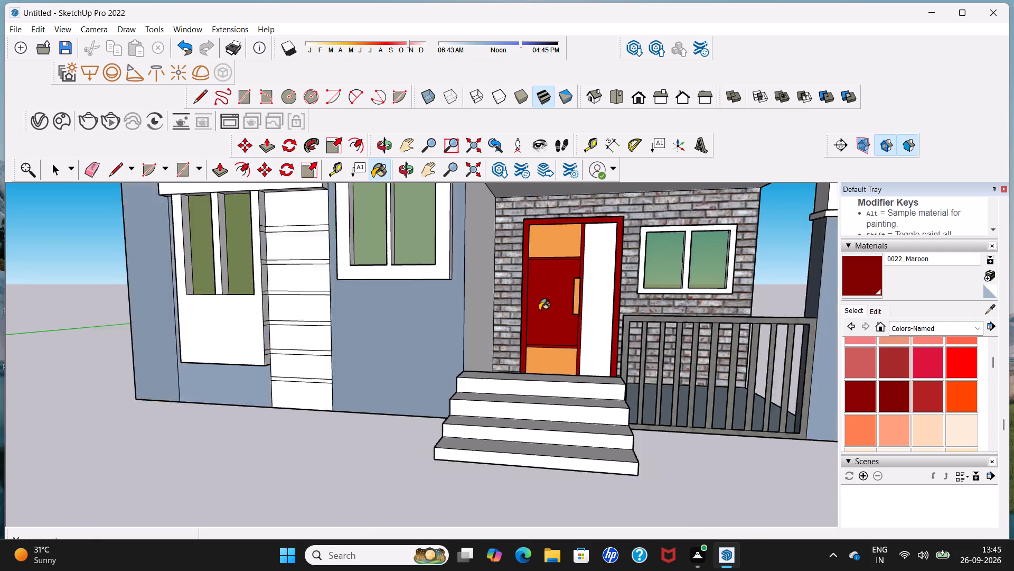
{"action": "scroll", "coordinate": [539, 310], "scroll_direction": "down", "scroll_amount": 15}
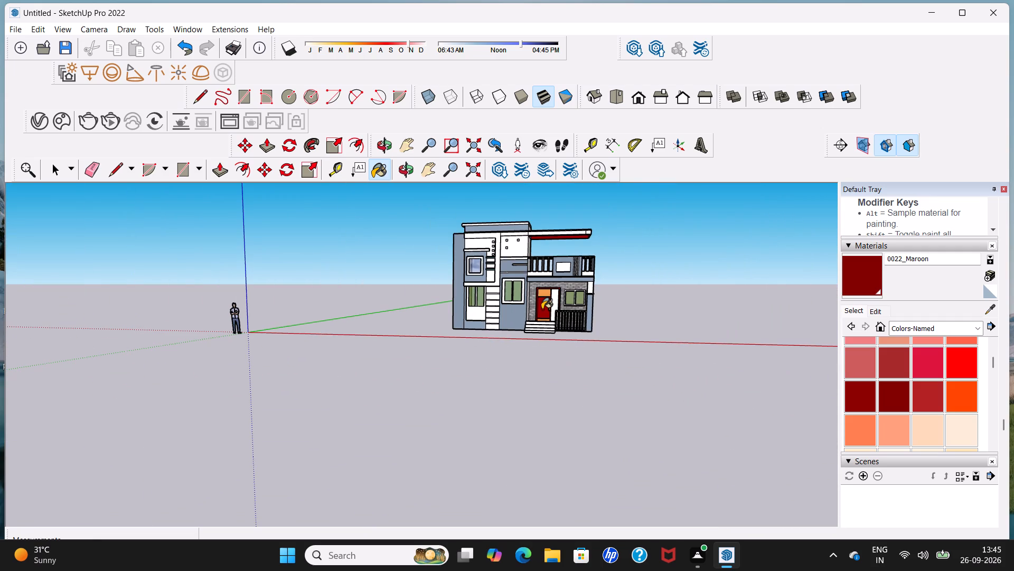
{"action": "middle_click_drag", "start_coordinate": [542, 309], "coordinate": [480, 379], "text": "shift"}
{"action": "middle_click_drag", "start_coordinate": [480, 376], "coordinate": [497, 343]}
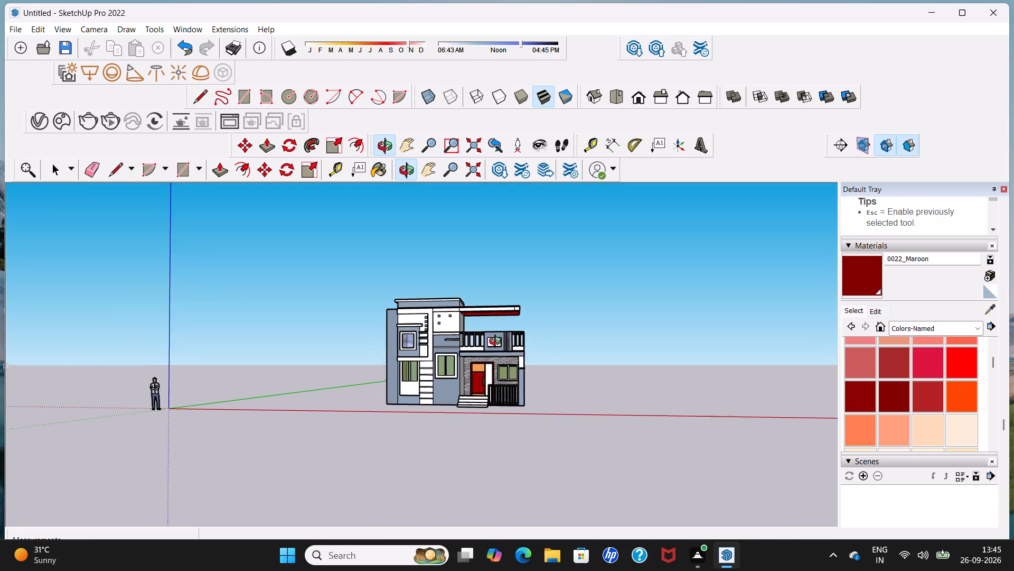
{"action": "middle_click_drag", "start_coordinate": [497, 343], "coordinate": [497, 342]}
{"action": "scroll", "coordinate": [498, 342], "scroll_direction": "up", "scroll_amount": 5}
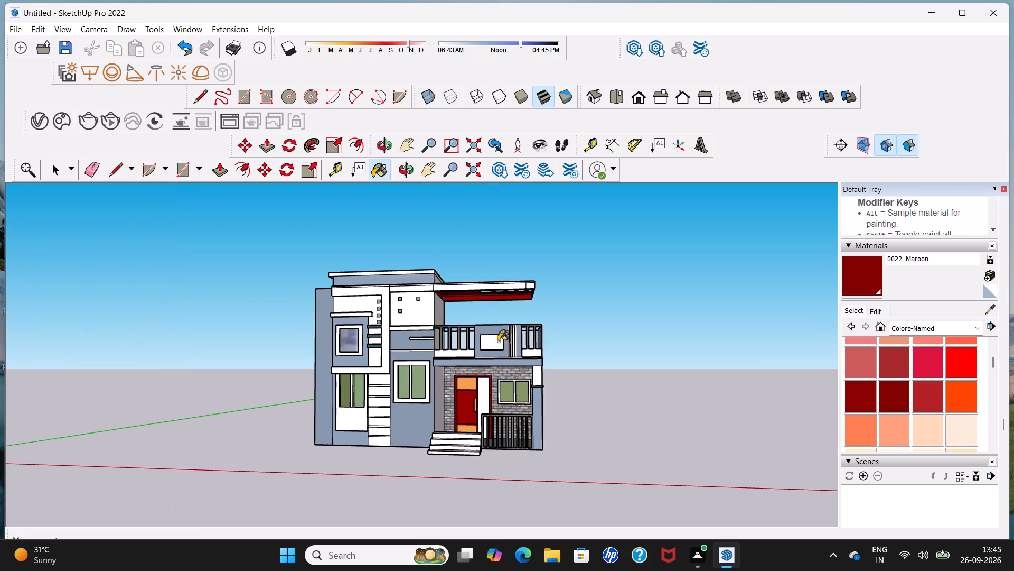
{"action": "scroll", "coordinate": [498, 342], "scroll_direction": "up", "scroll_amount": 3}
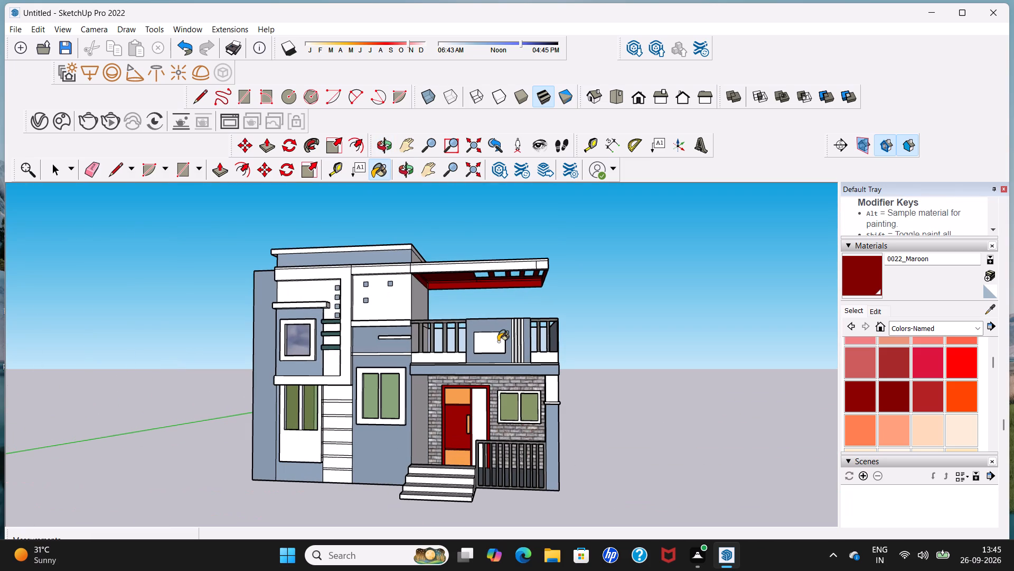
{"action": "scroll", "coordinate": [498, 342], "scroll_direction": "up", "scroll_amount": 2}
{"action": "scroll", "coordinate": [498, 342], "scroll_direction": "down", "scroll_amount": 2}
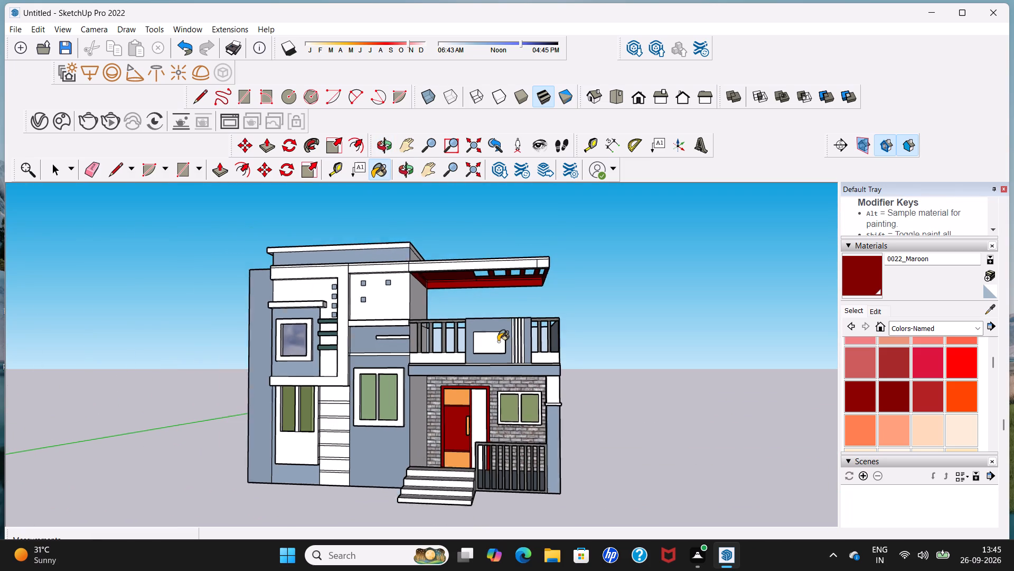
{"action": "scroll", "coordinate": [498, 342], "scroll_direction": "down", "scroll_amount": 1}
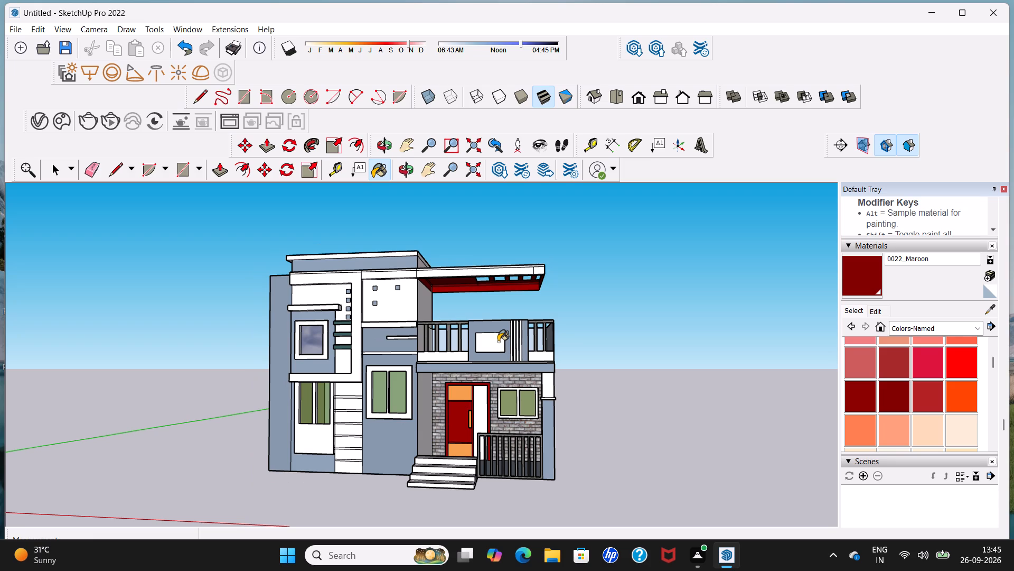
{"action": "scroll", "coordinate": [498, 342], "scroll_direction": "down", "scroll_amount": 3}
{"action": "scroll", "coordinate": [498, 344], "scroll_direction": "up", "scroll_amount": 2}
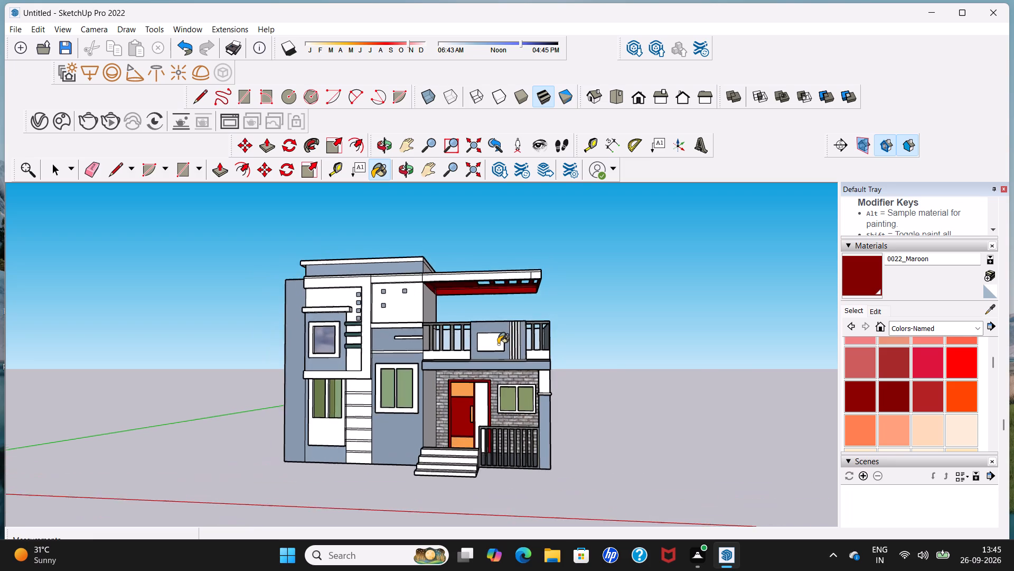
{"action": "scroll", "coordinate": [498, 344], "scroll_direction": "up", "scroll_amount": 4}
{"action": "scroll", "coordinate": [498, 344], "scroll_direction": "down", "scroll_amount": 4}
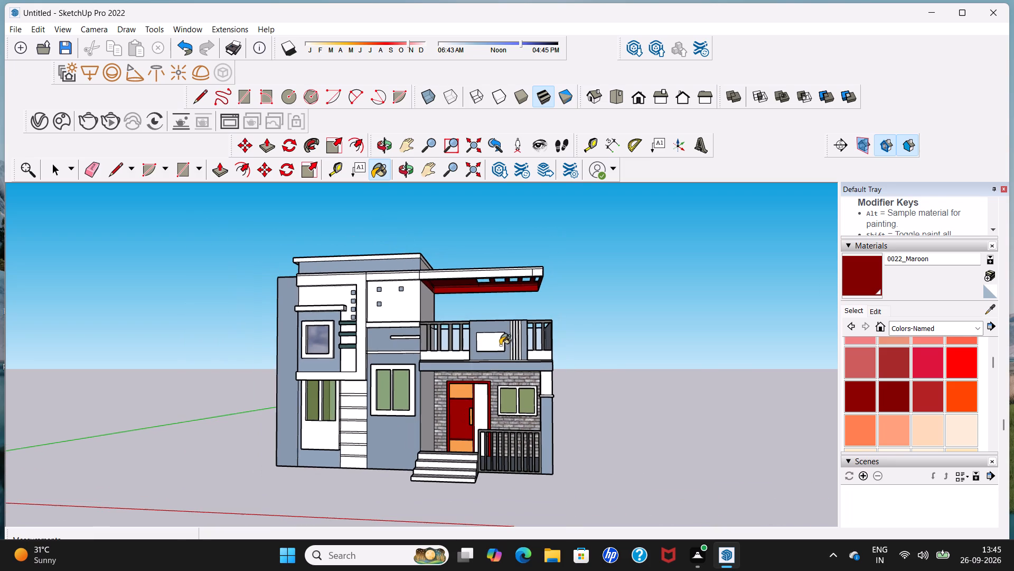
{"action": "left_click", "coordinate": [980, 332]}
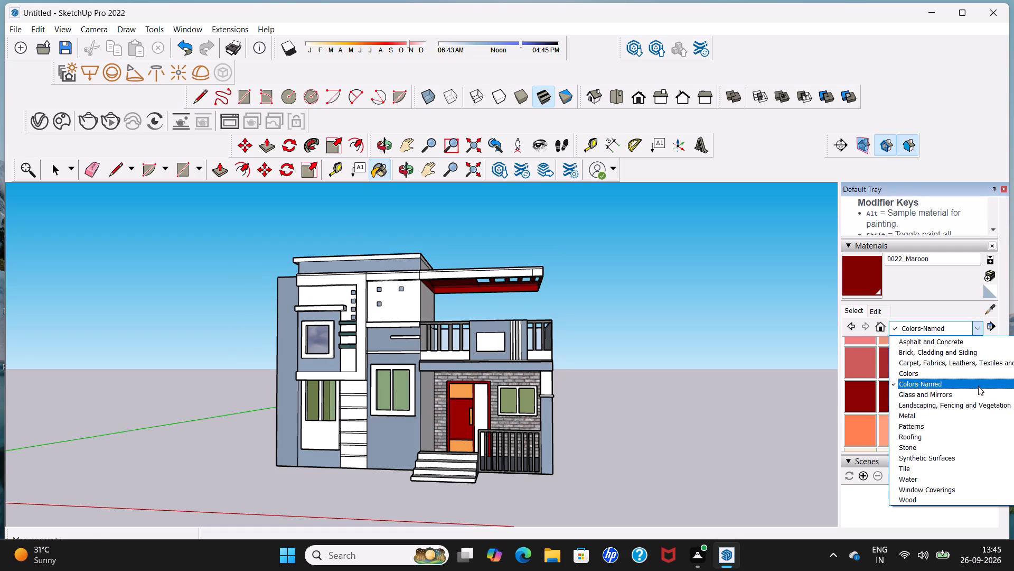
{"action": "left_click", "coordinate": [978, 382]}
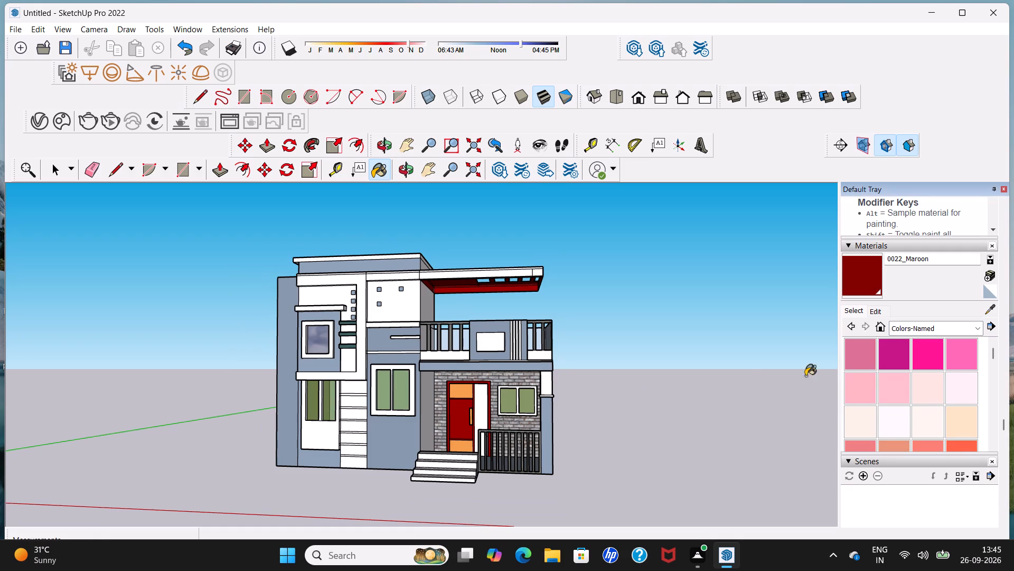
{"action": "middle_click_drag", "start_coordinate": [716, 383], "coordinate": [694, 369]}
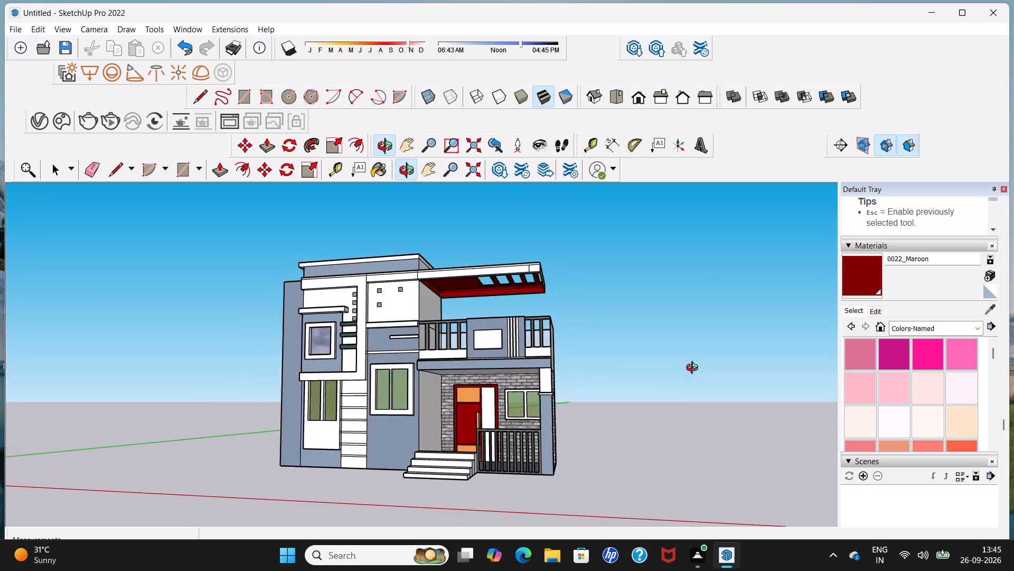
{"action": "middle_click_drag", "start_coordinate": [694, 369], "coordinate": [764, 383]}
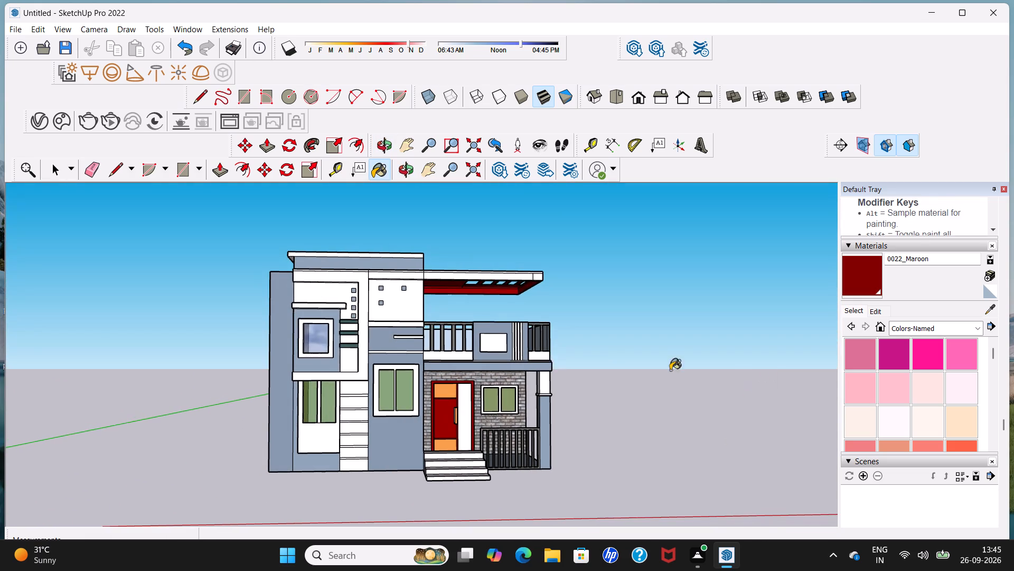
{"action": "middle_click_drag", "start_coordinate": [513, 366], "coordinate": [461, 398]}
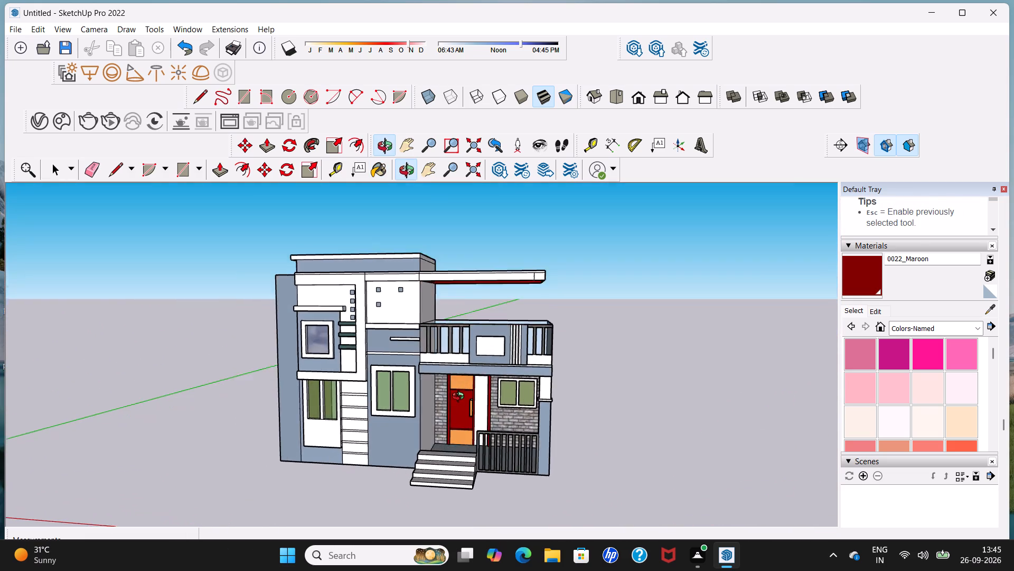
{"action": "middle_click_drag", "start_coordinate": [461, 398], "coordinate": [454, 399]}
{"action": "scroll", "coordinate": [454, 391], "scroll_direction": "up", "scroll_amount": 3}
{"action": "scroll", "coordinate": [455, 377], "scroll_direction": "down", "scroll_amount": 3}
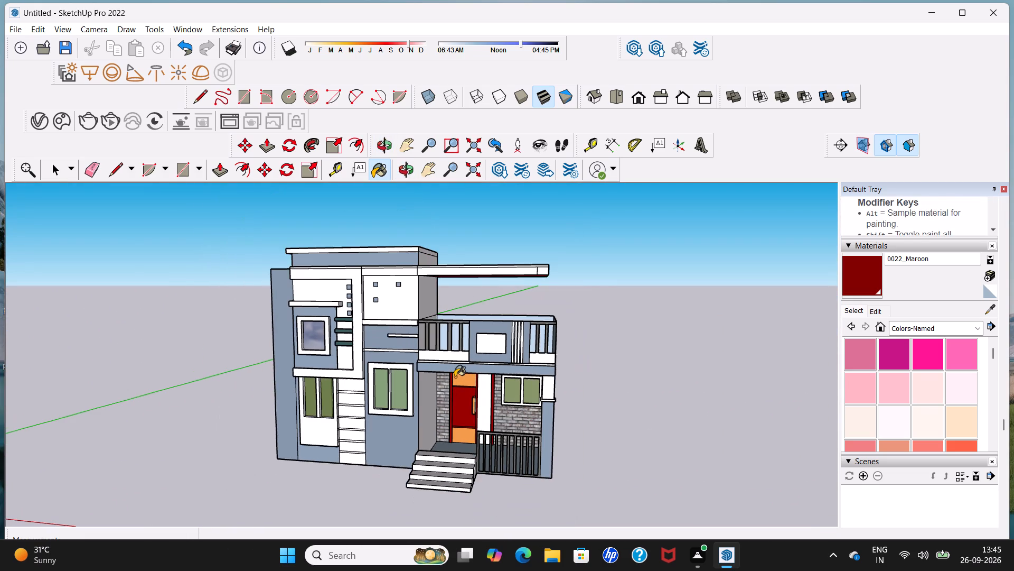
{"action": "middle_click_drag", "start_coordinate": [466, 407], "coordinate": [469, 402]}
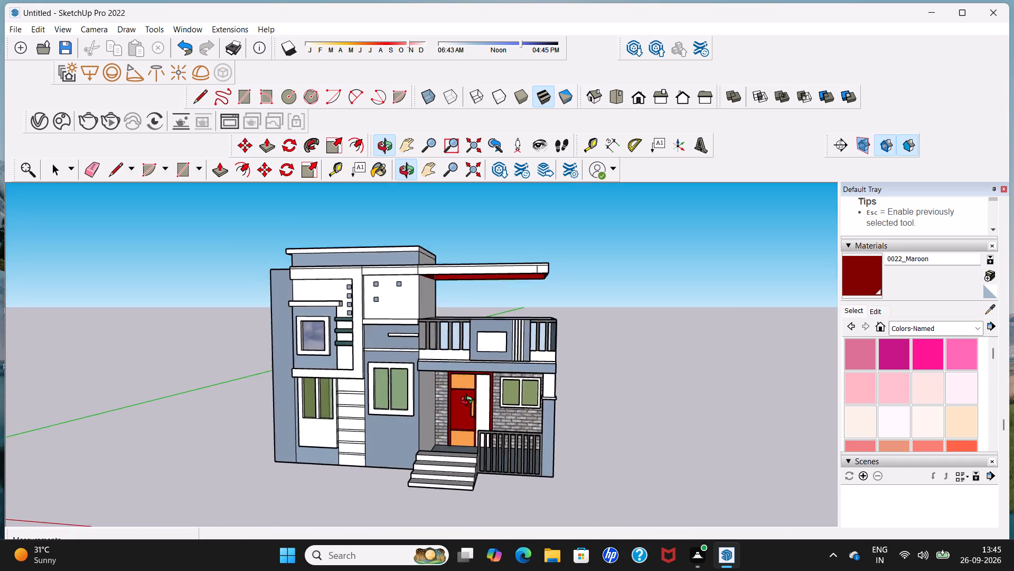
{"action": "middle_click_drag", "start_coordinate": [469, 402], "coordinate": [445, 416]}
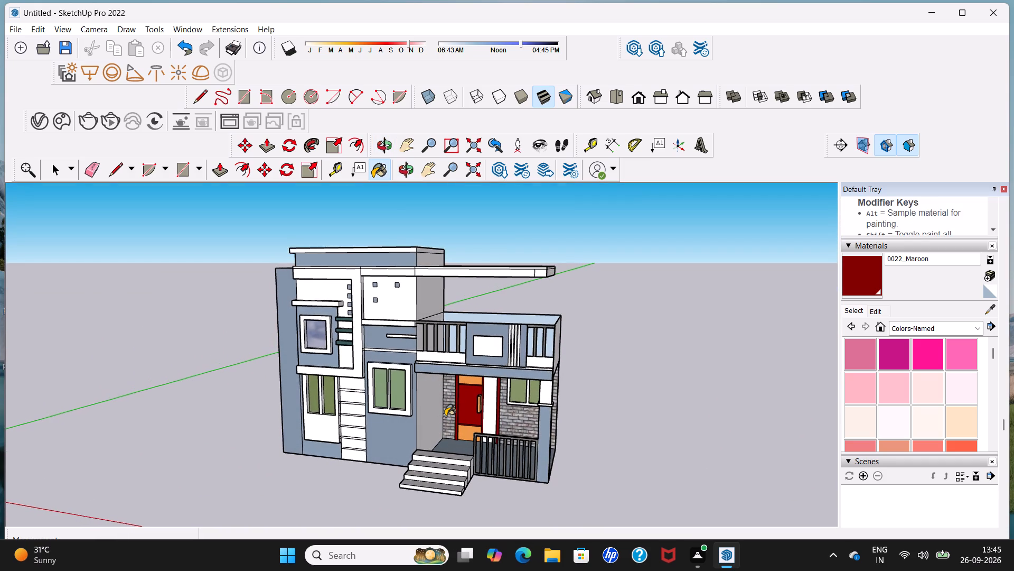
{"action": "scroll", "coordinate": [450, 401], "scroll_direction": "up", "scroll_amount": 1}
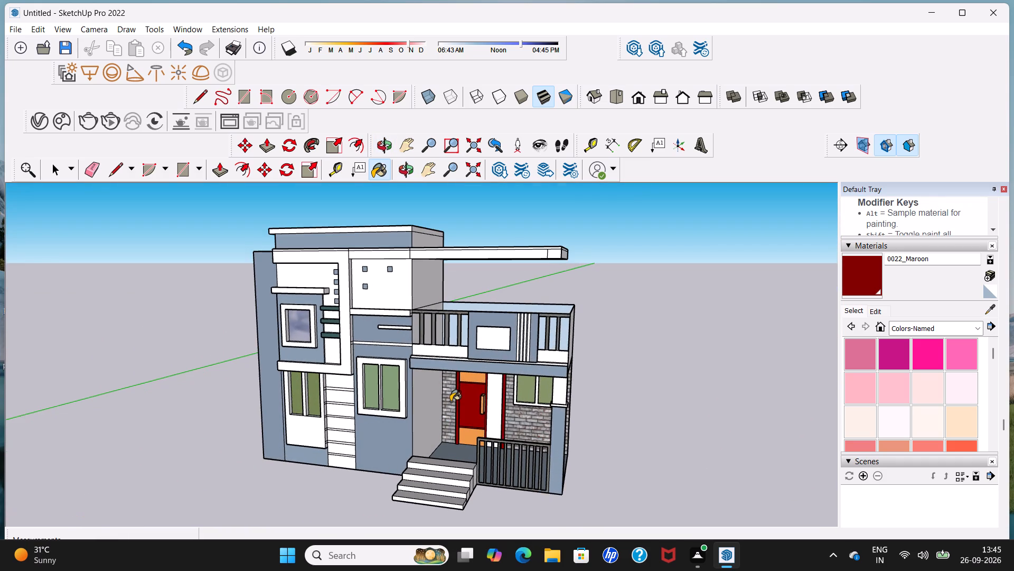
{"action": "middle_click_drag", "start_coordinate": [450, 401], "coordinate": [450, 384]}
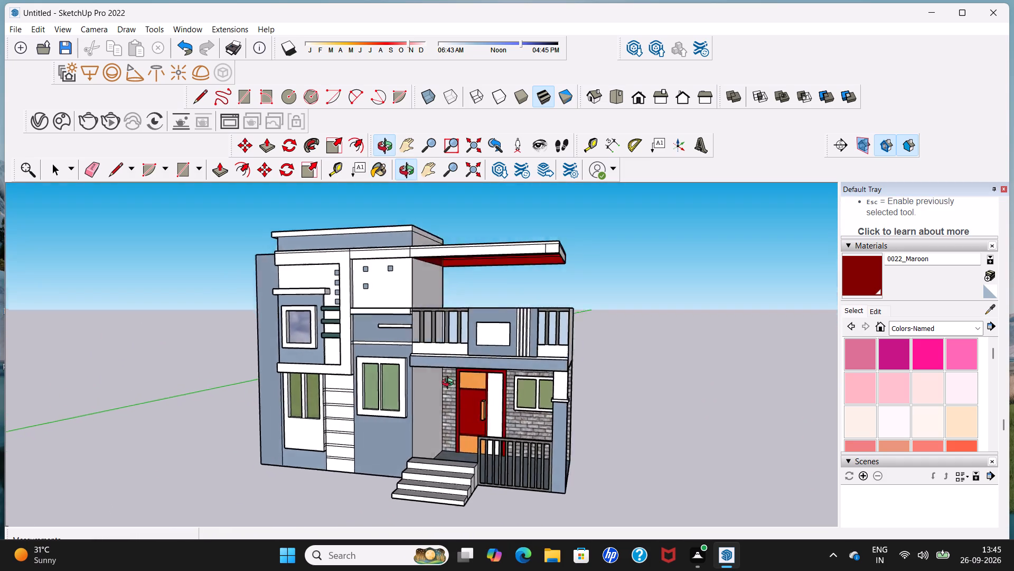
{"action": "middle_click_drag", "start_coordinate": [450, 384], "coordinate": [458, 410]}
{"action": "middle_click_drag", "start_coordinate": [454, 406], "coordinate": [532, 362]}
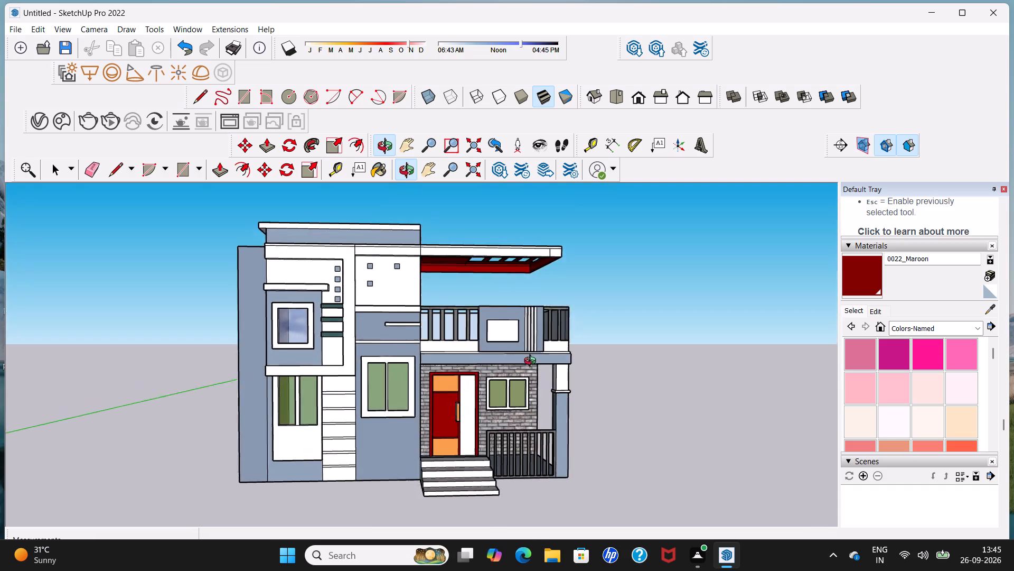
{"action": "middle_click_drag", "start_coordinate": [532, 362], "coordinate": [466, 380]}
{"action": "scroll", "coordinate": [463, 381], "scroll_direction": "up", "scroll_amount": 2}
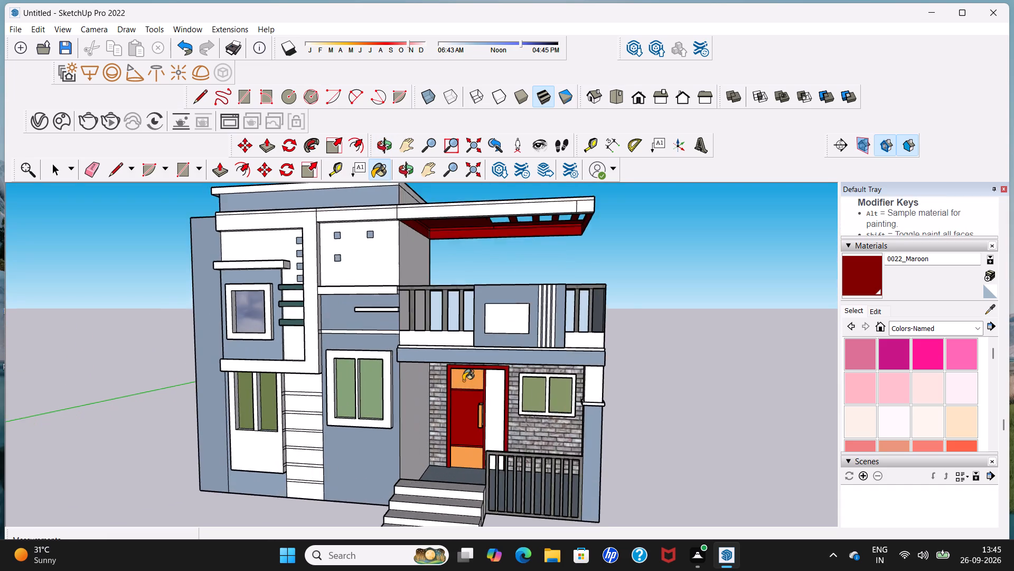
{"action": "scroll", "coordinate": [463, 381], "scroll_direction": "up", "scroll_amount": 1}
{"action": "scroll", "coordinate": [463, 381], "scroll_direction": "down", "scroll_amount": 6}
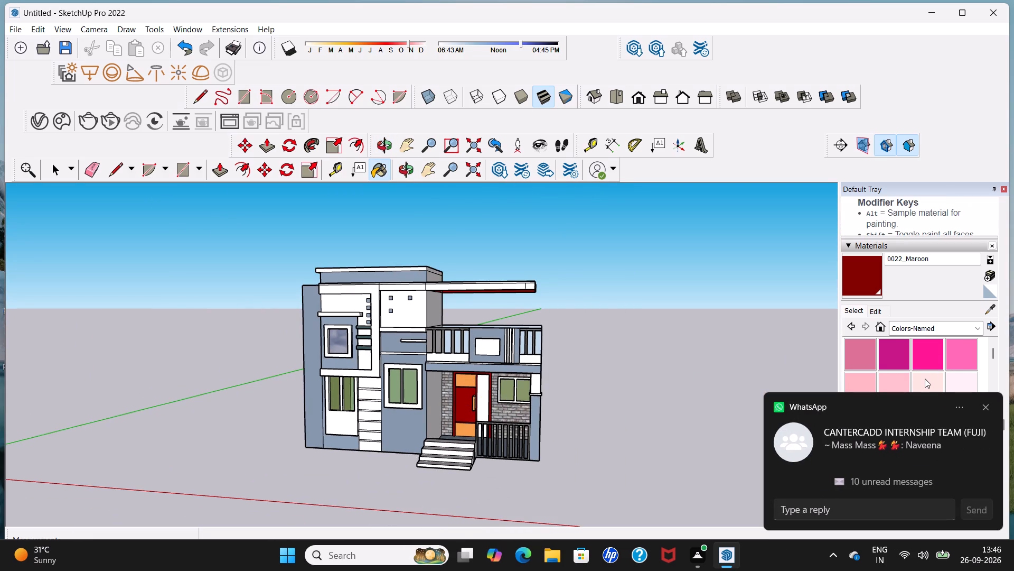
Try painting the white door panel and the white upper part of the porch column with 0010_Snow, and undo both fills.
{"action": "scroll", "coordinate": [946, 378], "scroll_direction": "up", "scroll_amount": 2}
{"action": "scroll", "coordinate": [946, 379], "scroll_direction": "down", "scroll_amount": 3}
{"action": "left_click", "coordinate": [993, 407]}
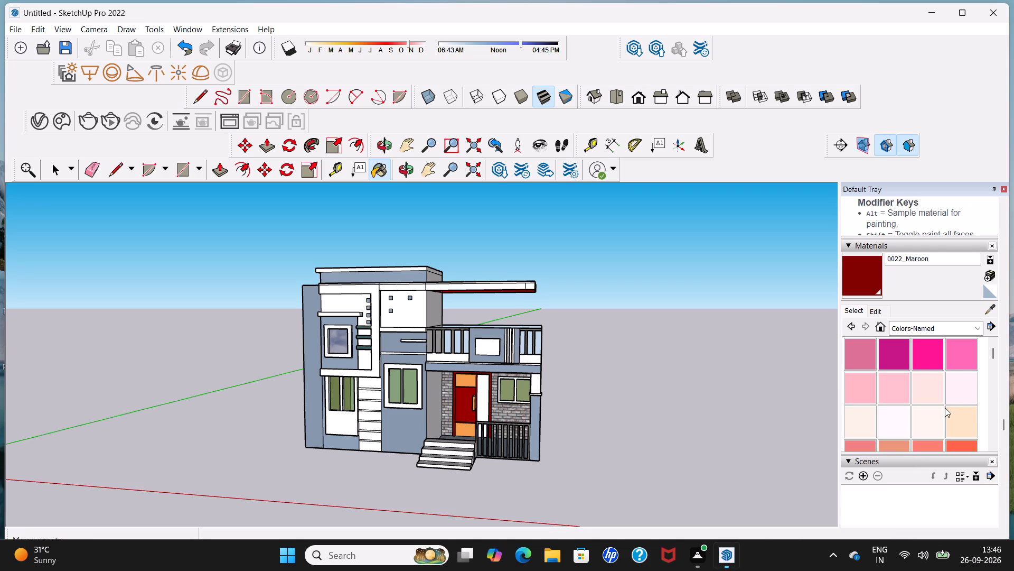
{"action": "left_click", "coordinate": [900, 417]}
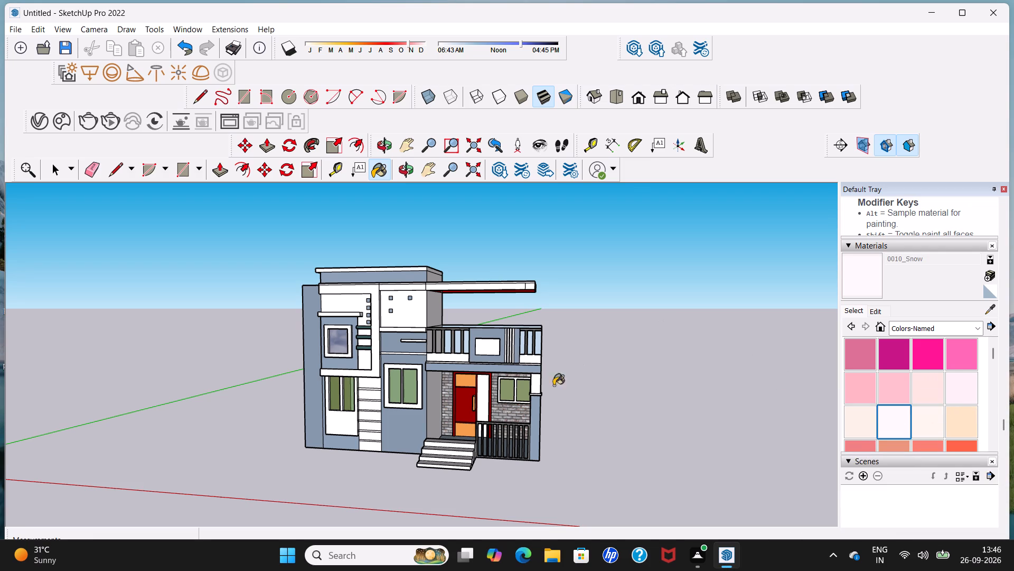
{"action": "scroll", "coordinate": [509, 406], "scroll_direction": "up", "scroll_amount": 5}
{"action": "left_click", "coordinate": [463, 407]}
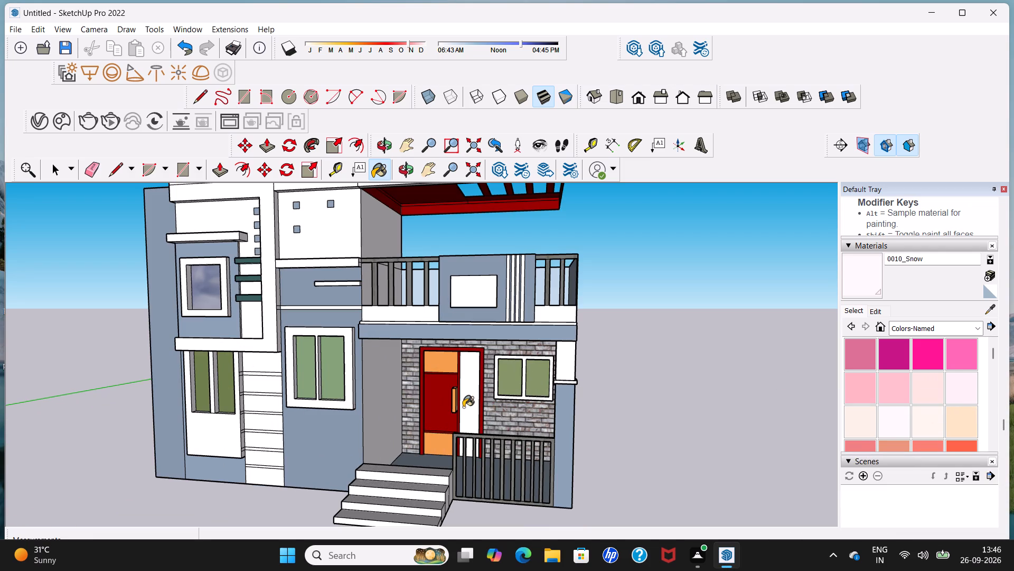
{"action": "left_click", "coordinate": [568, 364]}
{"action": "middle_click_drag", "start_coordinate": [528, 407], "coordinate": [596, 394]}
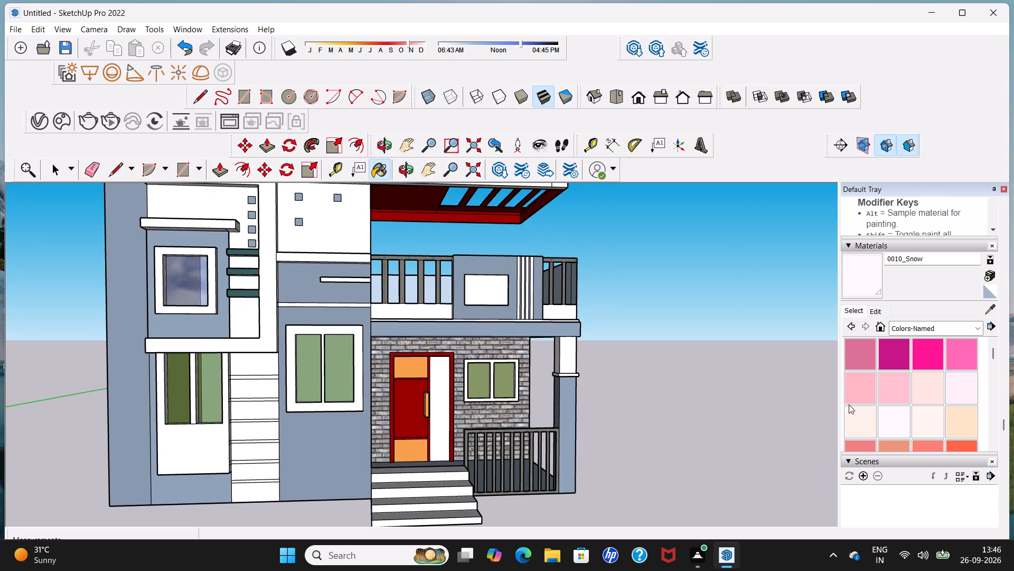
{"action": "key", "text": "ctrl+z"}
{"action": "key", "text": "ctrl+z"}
Paint the six narrow horizontal strips on the white wall band between the two ground-floor windows with 0110_LightSlateGray.
{"action": "scroll", "coordinate": [897, 423], "scroll_direction": "down", "scroll_amount": 6}
{"action": "scroll", "coordinate": [724, 385], "scroll_direction": "down", "scroll_amount": 4}
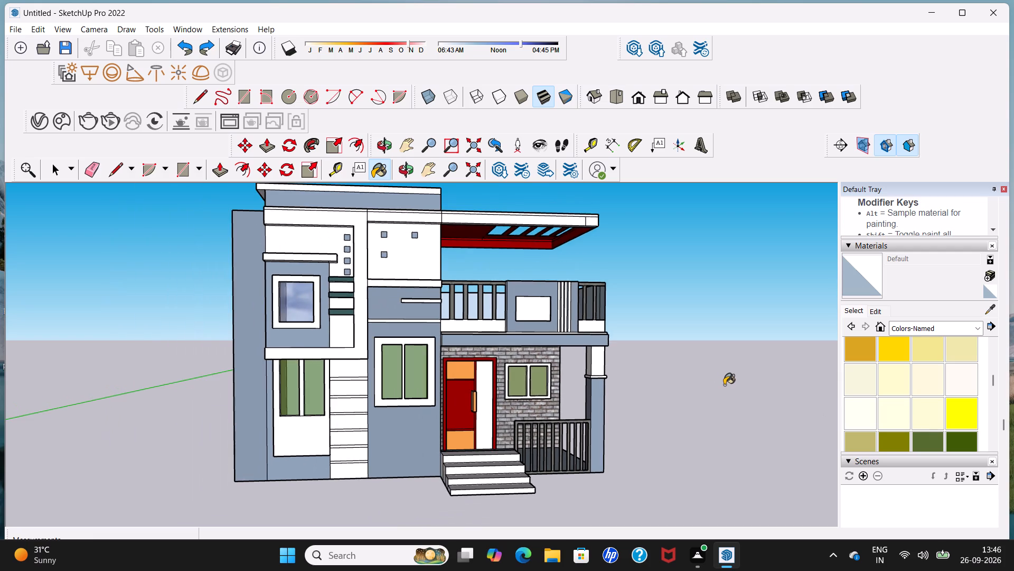
{"action": "middle_click_drag", "start_coordinate": [724, 385], "coordinate": [613, 394]}
{"action": "scroll", "coordinate": [613, 393], "scroll_direction": "down", "scroll_amount": 4}
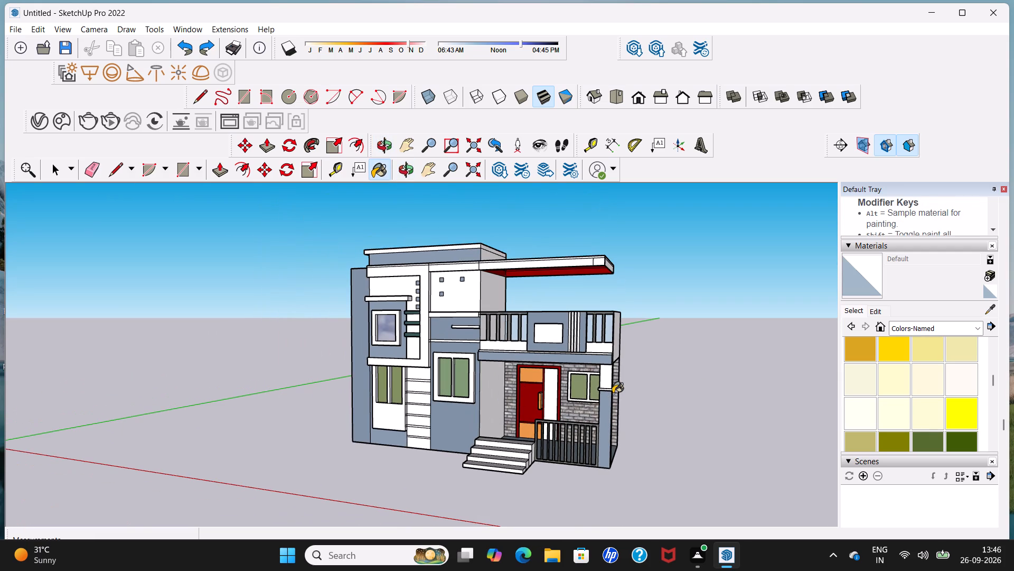
{"action": "scroll", "coordinate": [912, 420], "scroll_direction": "down", "scroll_amount": 4}
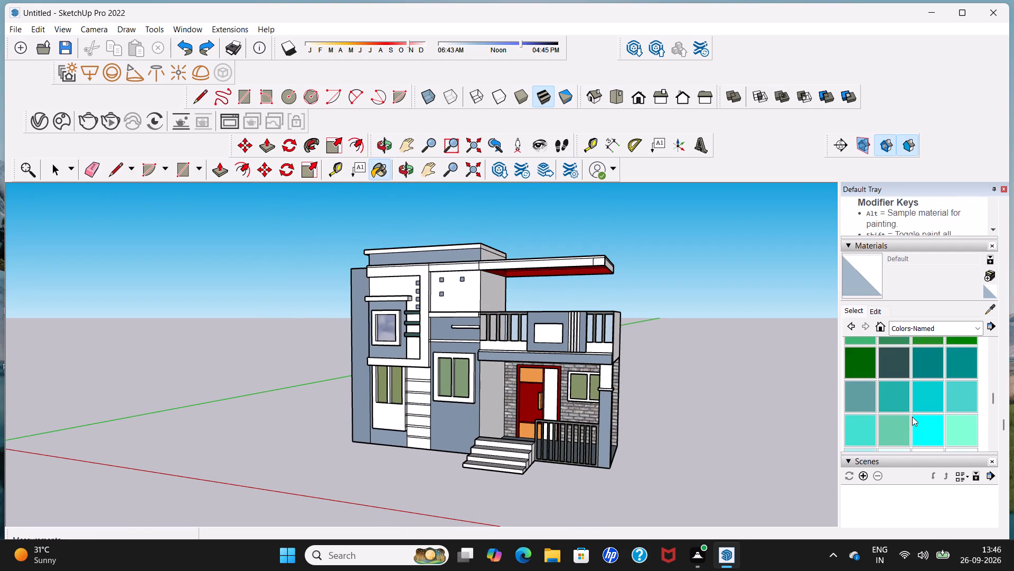
{"action": "scroll", "coordinate": [912, 416], "scroll_direction": "down", "scroll_amount": 4}
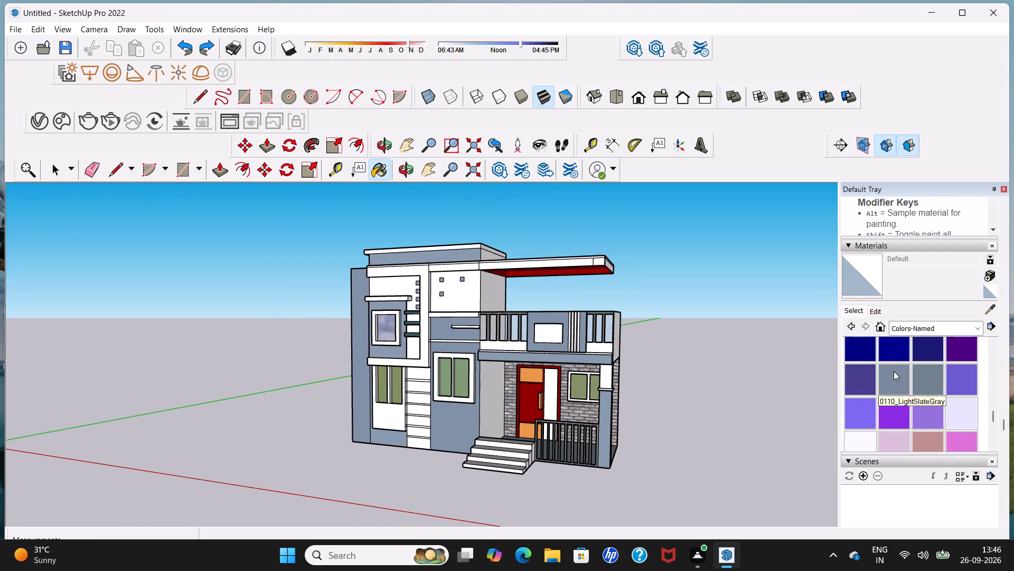
{"action": "left_click", "coordinate": [894, 371]}
{"action": "scroll", "coordinate": [438, 434], "scroll_direction": "up", "scroll_amount": 9}
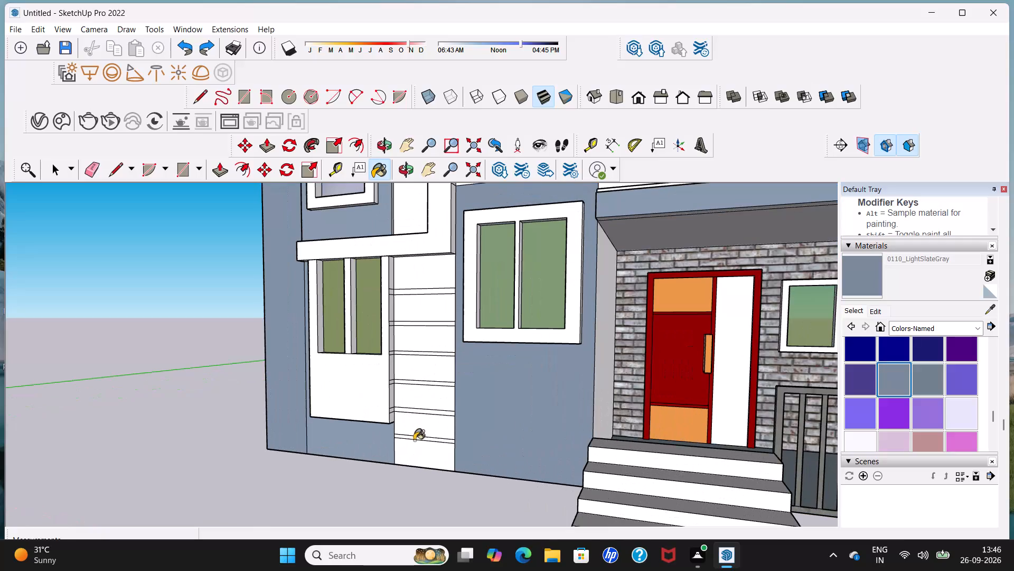
{"action": "left_click", "coordinate": [419, 438]}
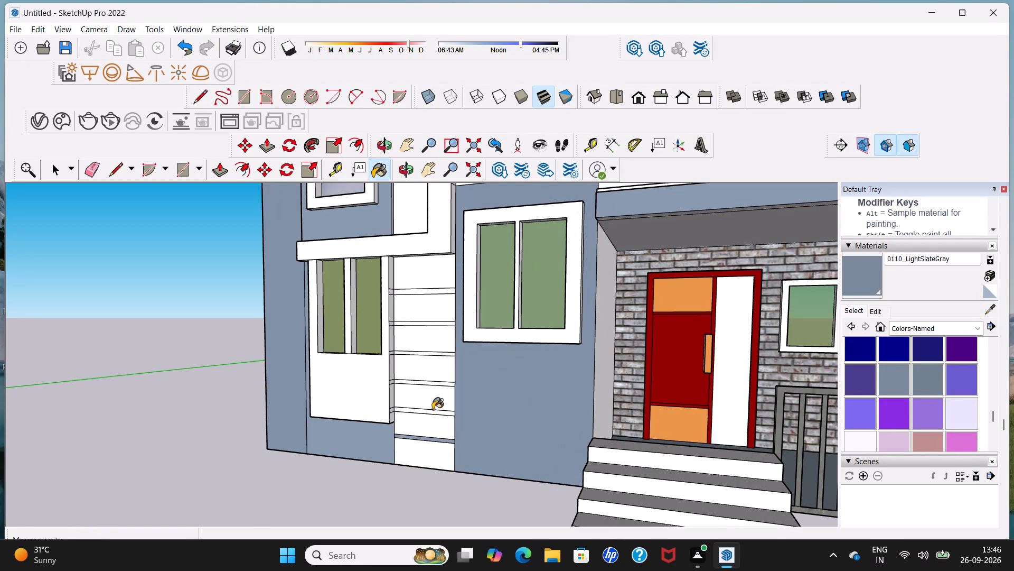
{"action": "left_click", "coordinate": [433, 411]}
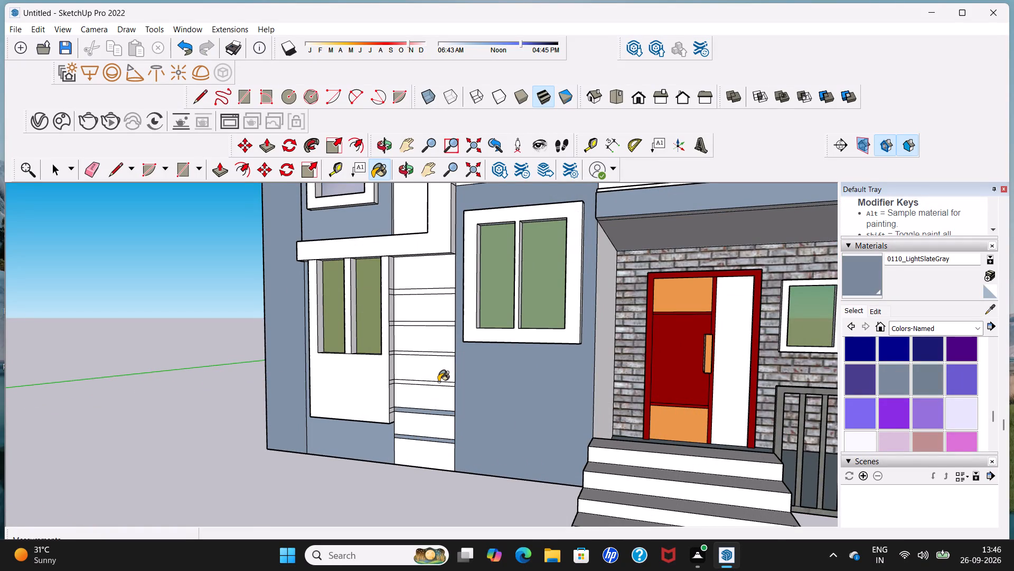
{"action": "scroll", "coordinate": [438, 382], "scroll_direction": "up", "scroll_amount": 3}
{"action": "left_click", "coordinate": [438, 384]}
{"action": "left_click", "coordinate": [441, 345]}
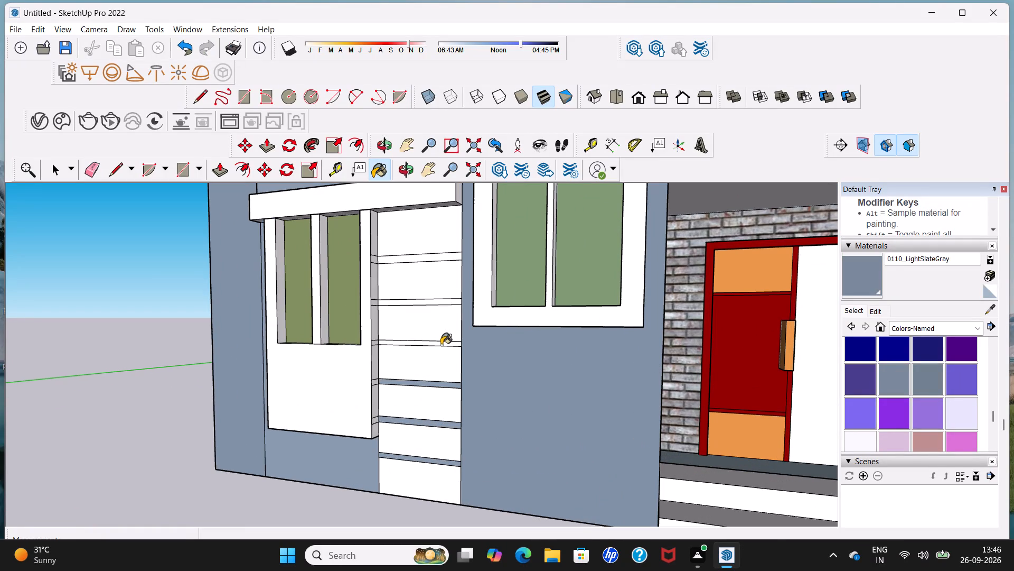
{"action": "left_click", "coordinate": [452, 300]}
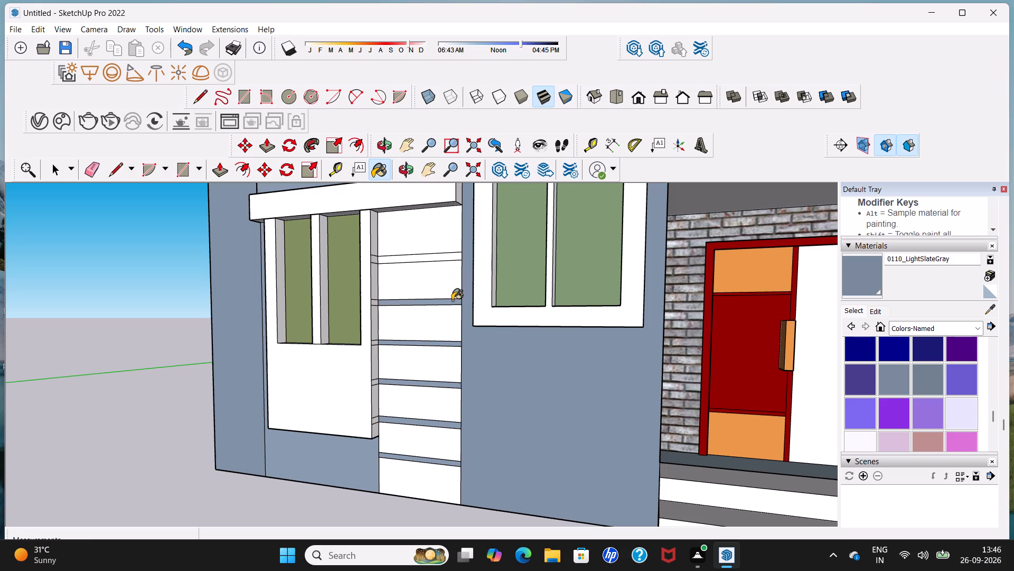
{"action": "left_click", "coordinate": [454, 257]}
{"action": "key", "text": "space"}
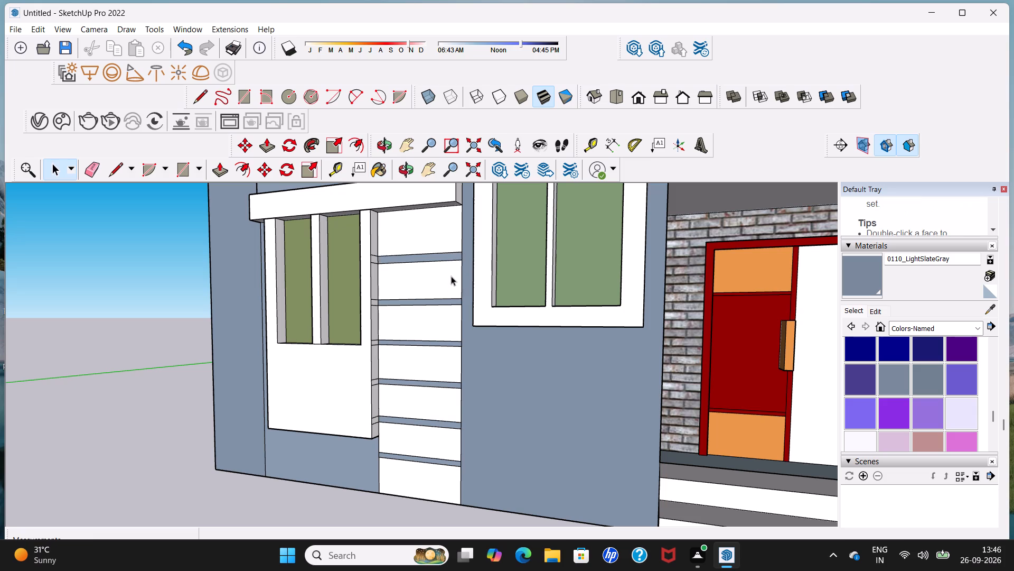
Erase the five pairs of short horizontal edges on the side face of the white window surround beside the striped band.
{"action": "scroll", "coordinate": [430, 281], "scroll_direction": "down", "scroll_amount": 1}
{"action": "middle_click_drag", "start_coordinate": [430, 281], "coordinate": [355, 298]}
{"action": "scroll", "coordinate": [355, 296], "scroll_direction": "up", "scroll_amount": 3}
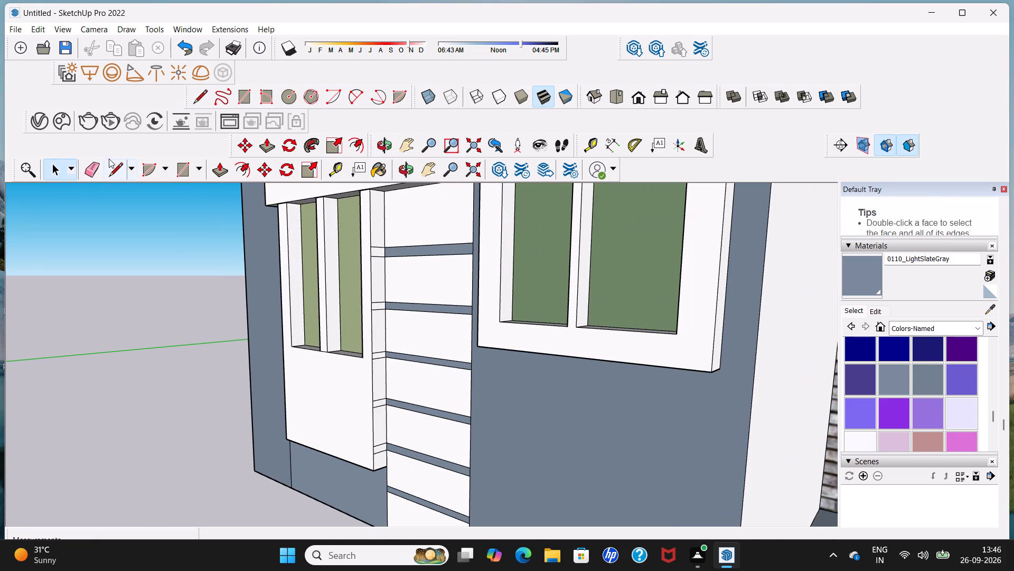
{"action": "left_click", "coordinate": [96, 174]}
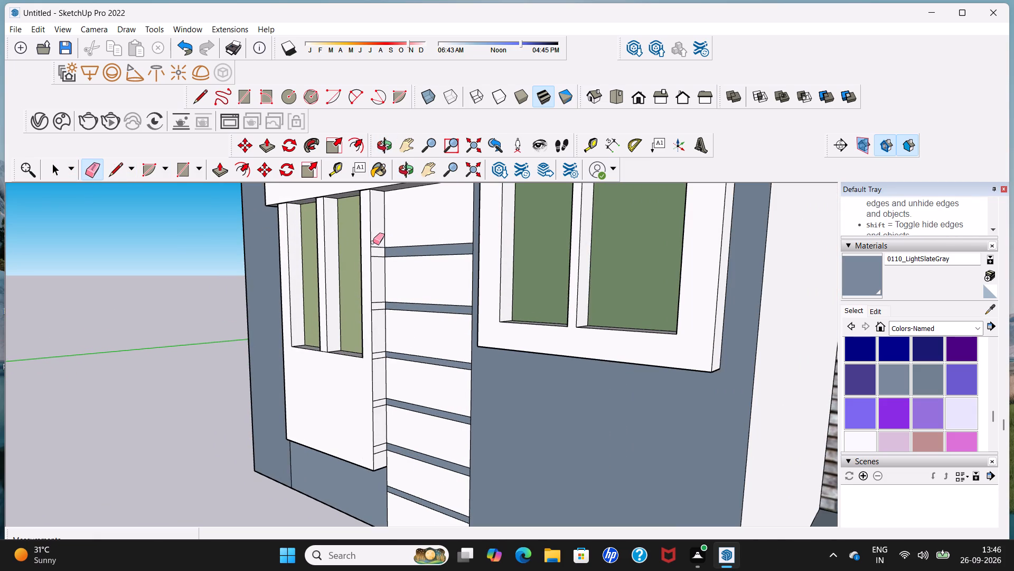
{"action": "left_click_drag", "start_coordinate": [378, 244], "coordinate": [377, 271]}
{"action": "left_click_drag", "start_coordinate": [377, 294], "coordinate": [380, 322]}
{"action": "left_click_drag", "start_coordinate": [378, 346], "coordinate": [378, 416]}
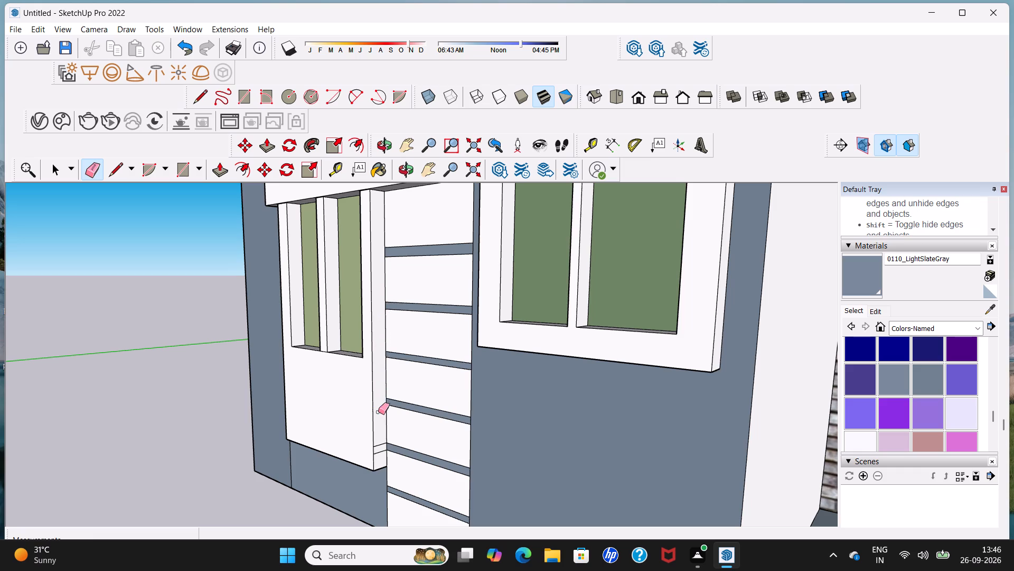
{"action": "left_click_drag", "start_coordinate": [380, 443], "coordinate": [380, 456]}
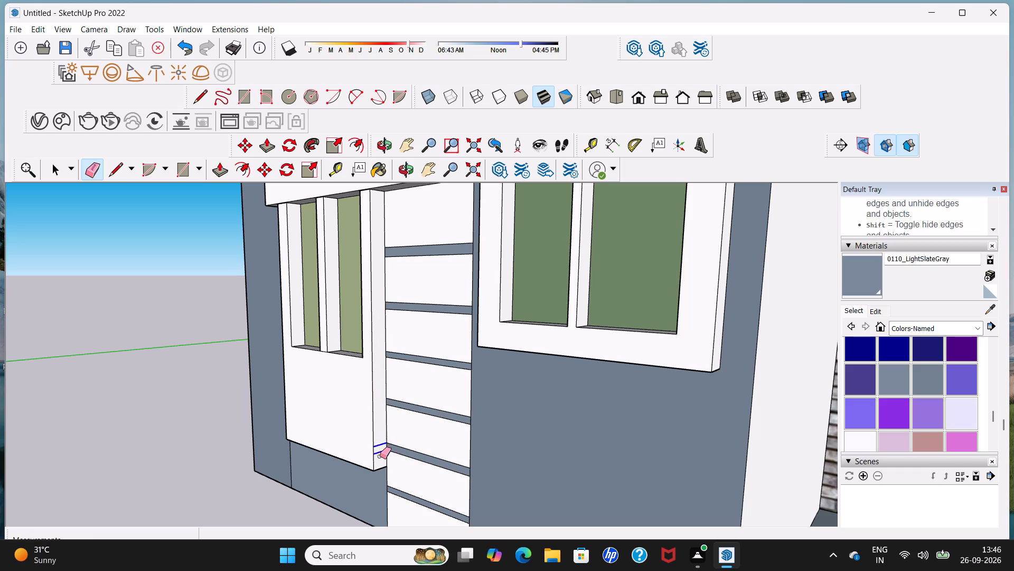
{"action": "left_click_drag", "start_coordinate": [380, 456], "coordinate": [380, 458]}
Examine the whole front elevation with the gray-striped wall band from several distances and angles.
{"action": "scroll", "coordinate": [377, 438], "scroll_direction": "down", "scroll_amount": 17}
{"action": "middle_click_drag", "start_coordinate": [373, 434], "coordinate": [373, 434]}
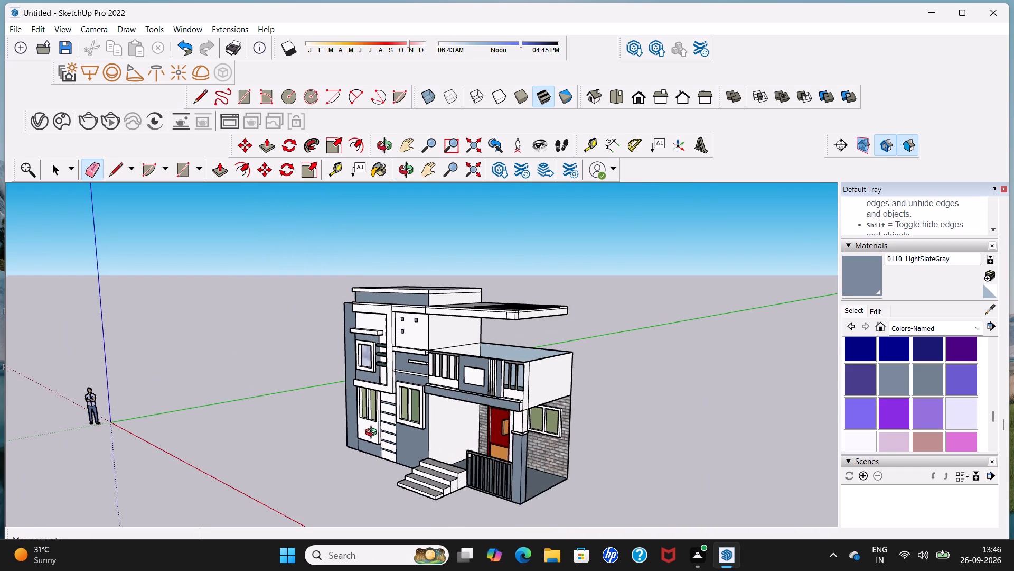
{"action": "middle_click_drag", "start_coordinate": [373, 434], "coordinate": [567, 409]}
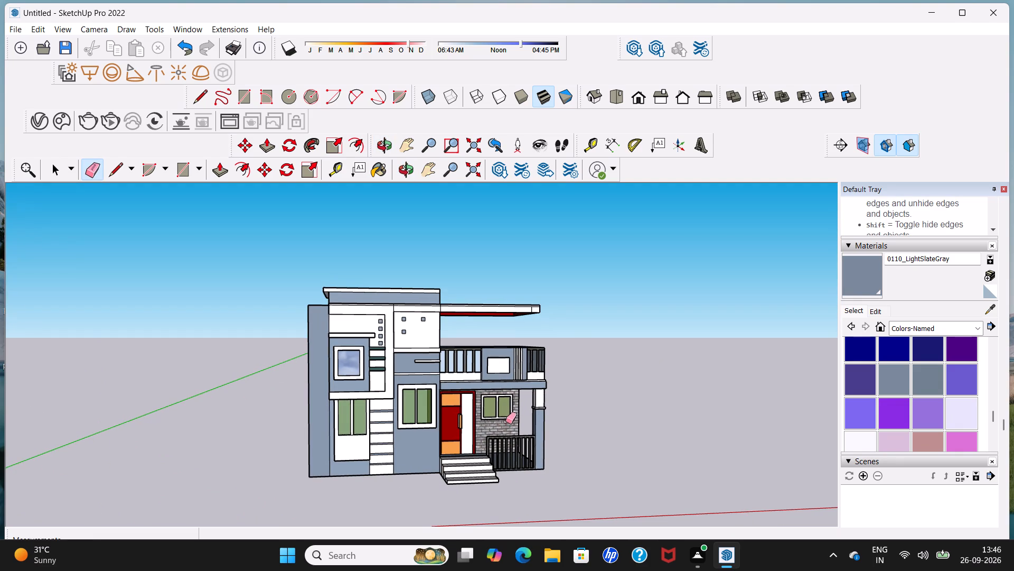
{"action": "middle_click_drag", "start_coordinate": [521, 430], "coordinate": [476, 436]}
{"action": "middle_click_drag", "start_coordinate": [476, 436], "coordinate": [478, 409]}
{"action": "scroll", "coordinate": [478, 409], "scroll_direction": "up", "scroll_amount": 4}
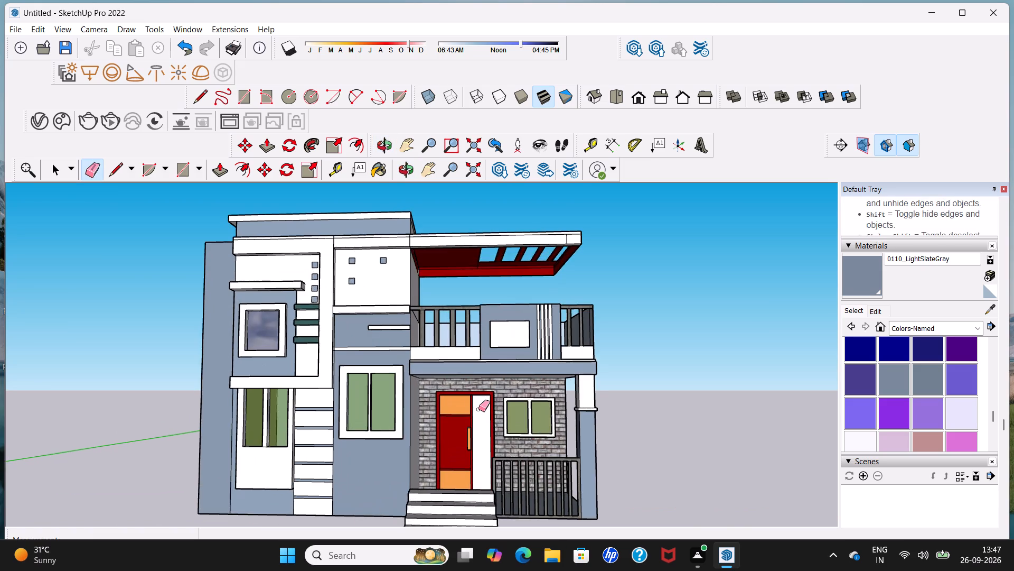
{"action": "scroll", "coordinate": [478, 409], "scroll_direction": "down", "scroll_amount": 6}
{"action": "middle_click_drag", "start_coordinate": [467, 413], "coordinate": [394, 404]}
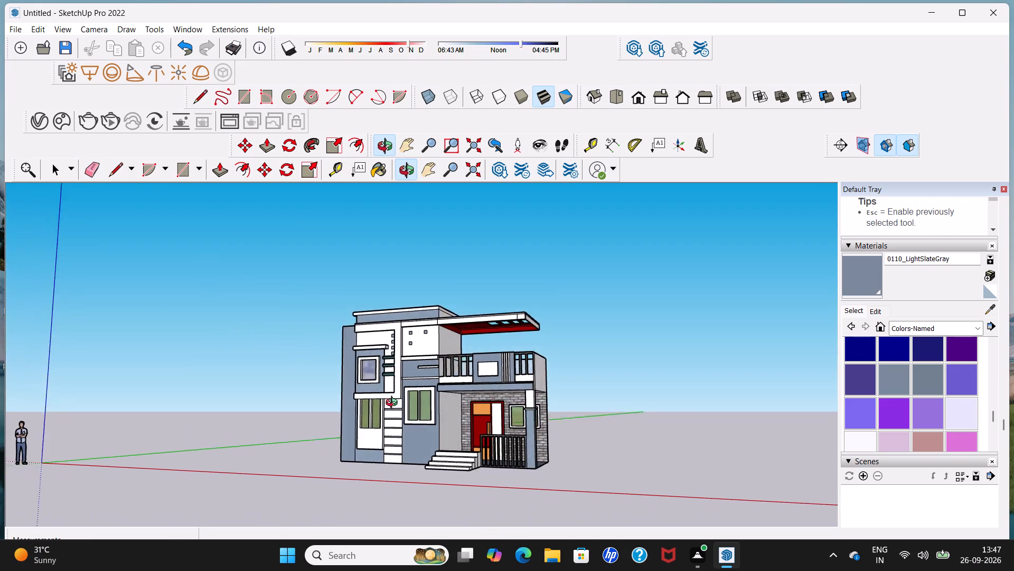
{"action": "middle_click_drag", "start_coordinate": [394, 404], "coordinate": [495, 402]}
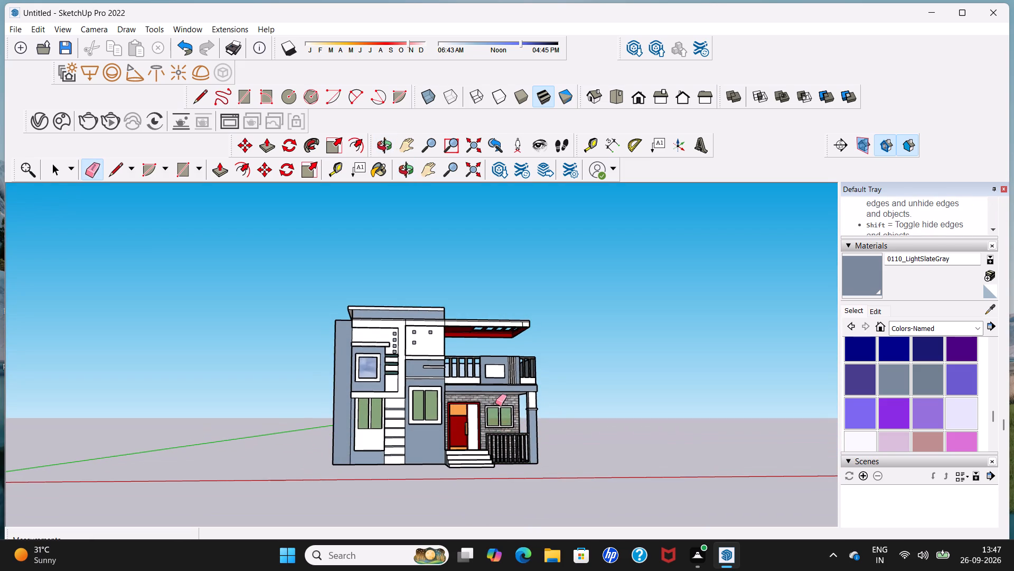
{"action": "scroll", "coordinate": [495, 403], "scroll_direction": "up", "scroll_amount": 3}
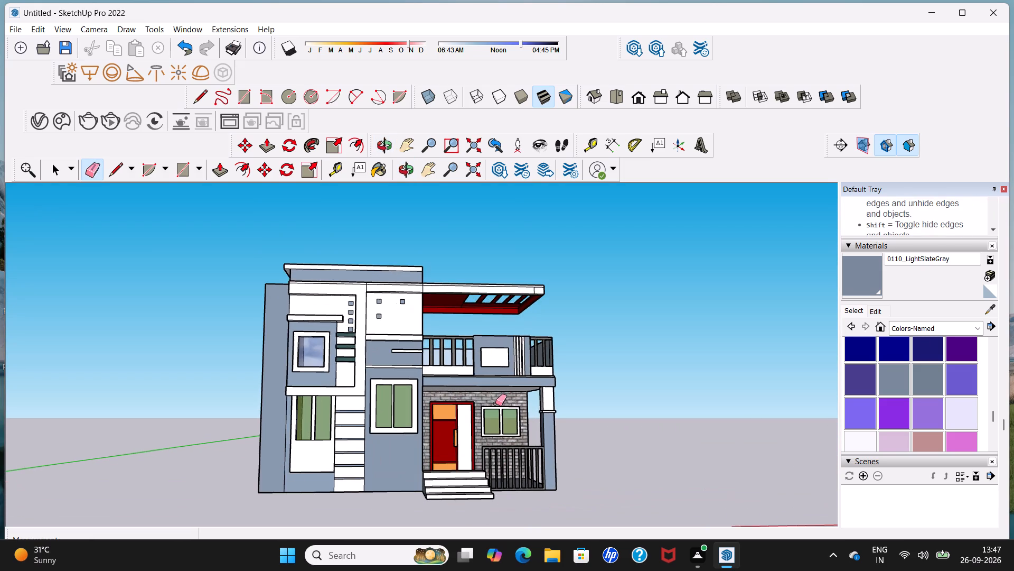
{"action": "scroll", "coordinate": [495, 403], "scroll_direction": "down", "scroll_amount": 5}
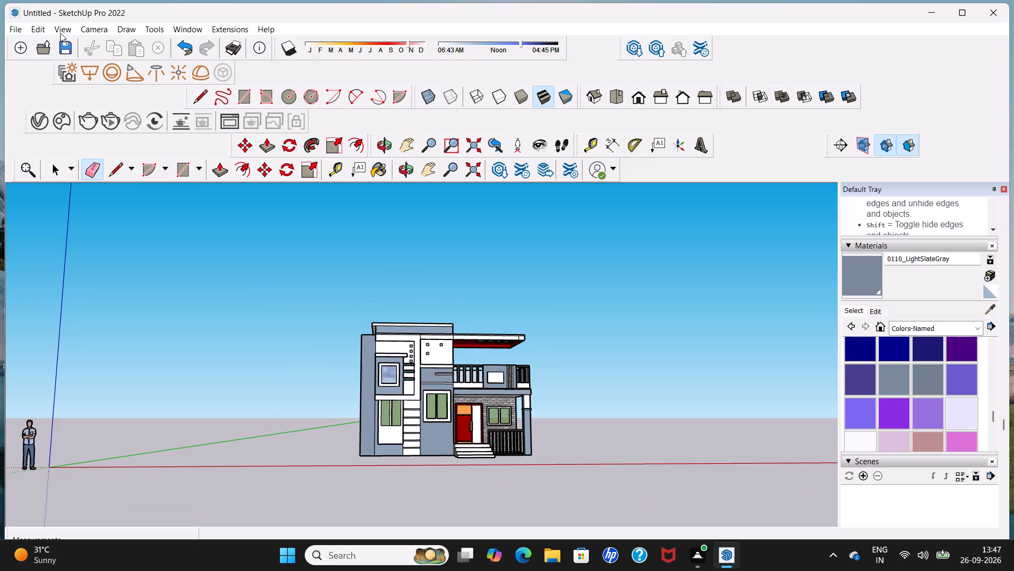
Import the SketchUp file 12 from Downloads and place the potted plant component beside the house.
{"action": "left_click", "coordinate": [24, 27]}
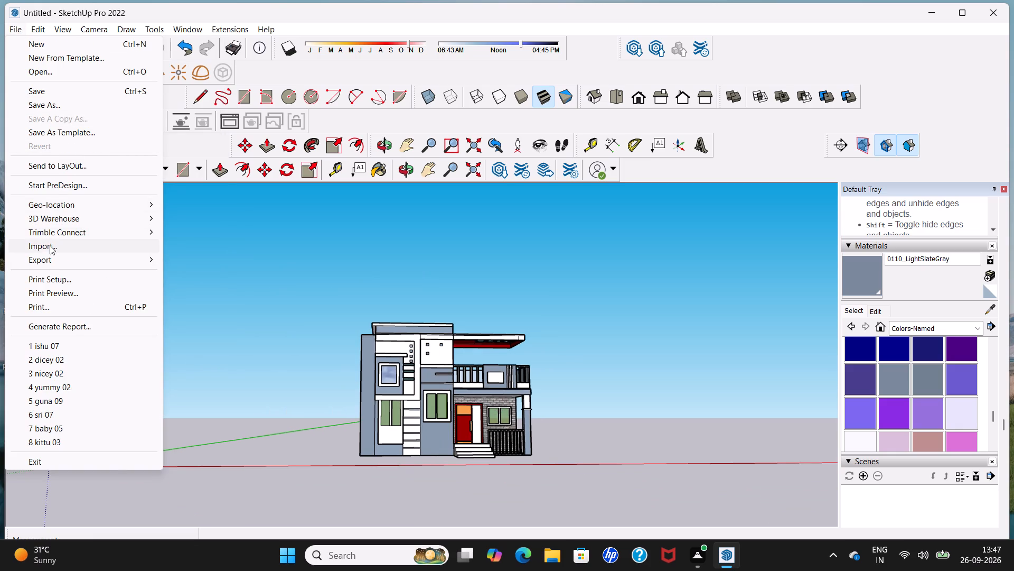
{"action": "left_click", "coordinate": [50, 245]}
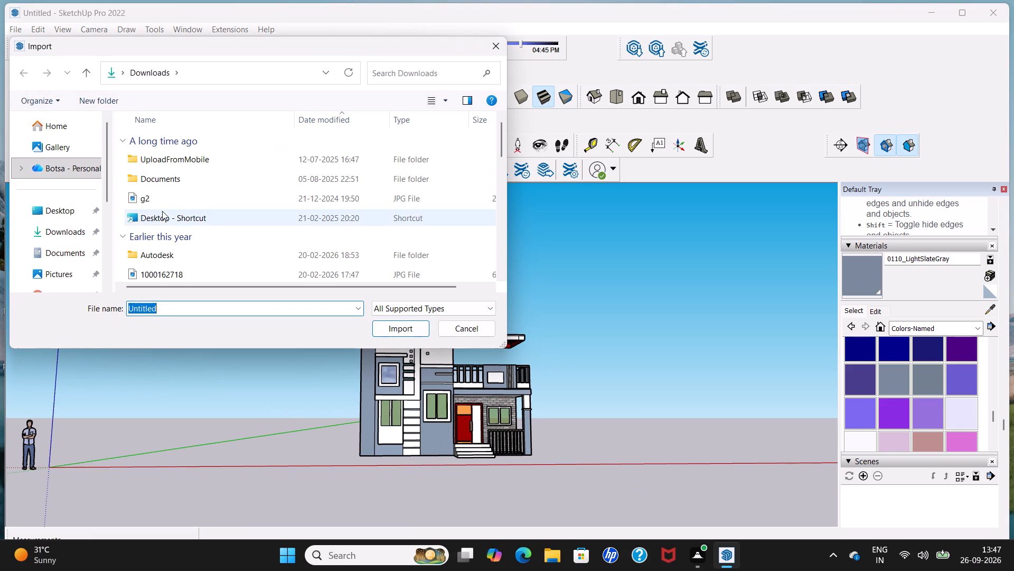
{"action": "scroll", "coordinate": [163, 211], "scroll_direction": "down", "scroll_amount": 6}
{"action": "scroll", "coordinate": [163, 215], "scroll_direction": "up", "scroll_amount": 1}
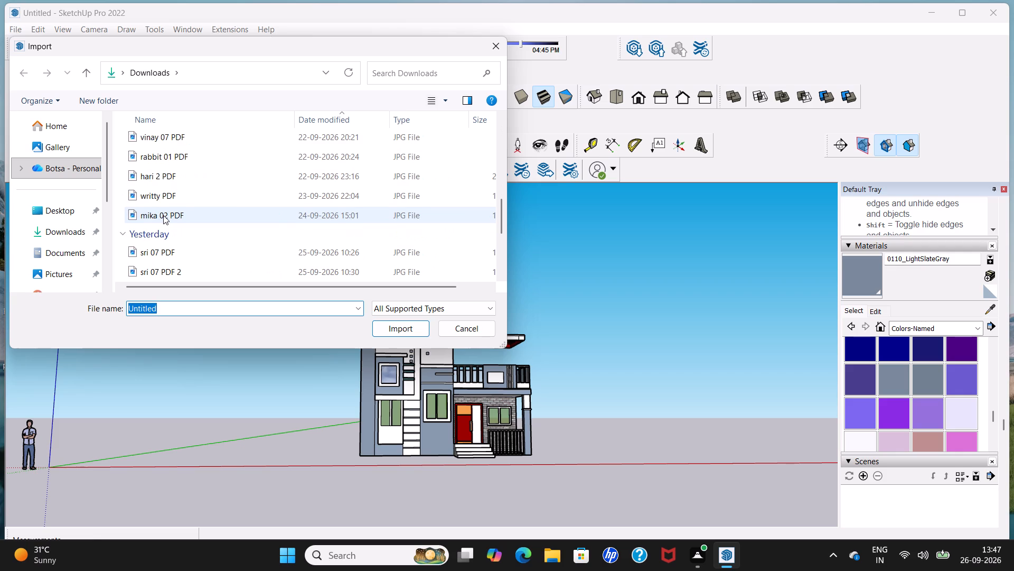
{"action": "scroll", "coordinate": [163, 215], "scroll_direction": "up", "scroll_amount": 1}
{"action": "left_click", "coordinate": [169, 183]}
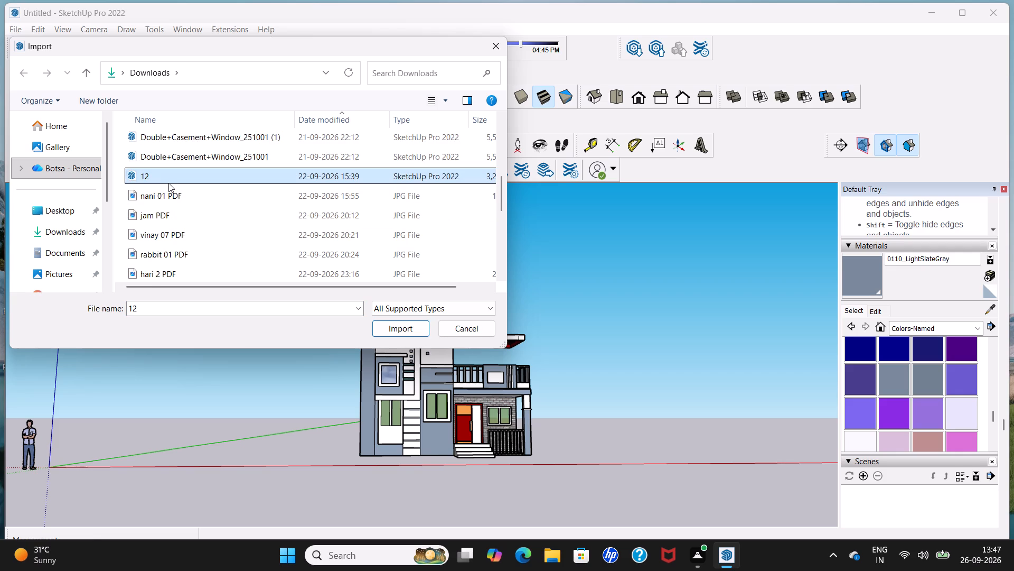
{"action": "left_click", "coordinate": [409, 336]}
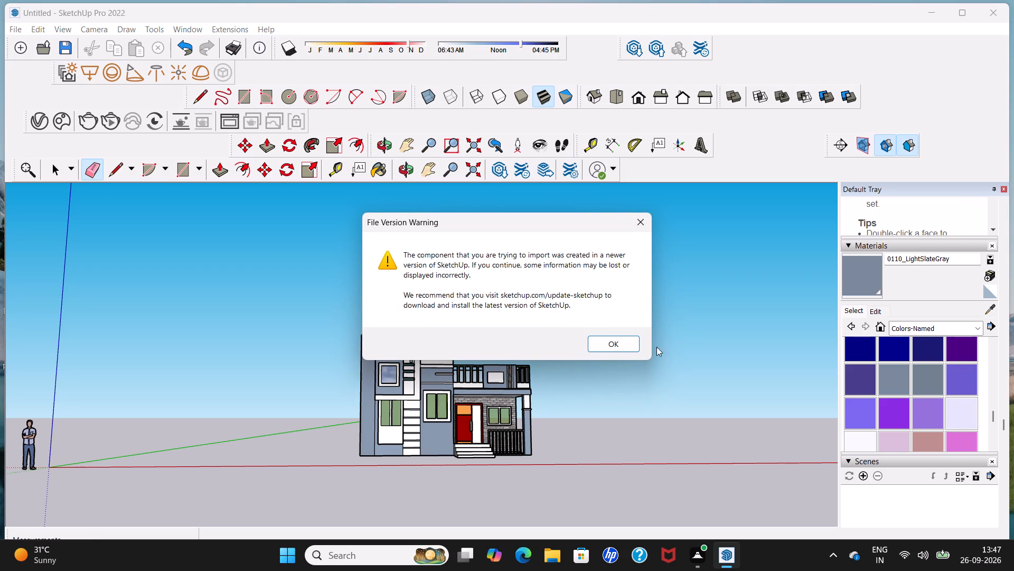
{"action": "left_click", "coordinate": [619, 345]}
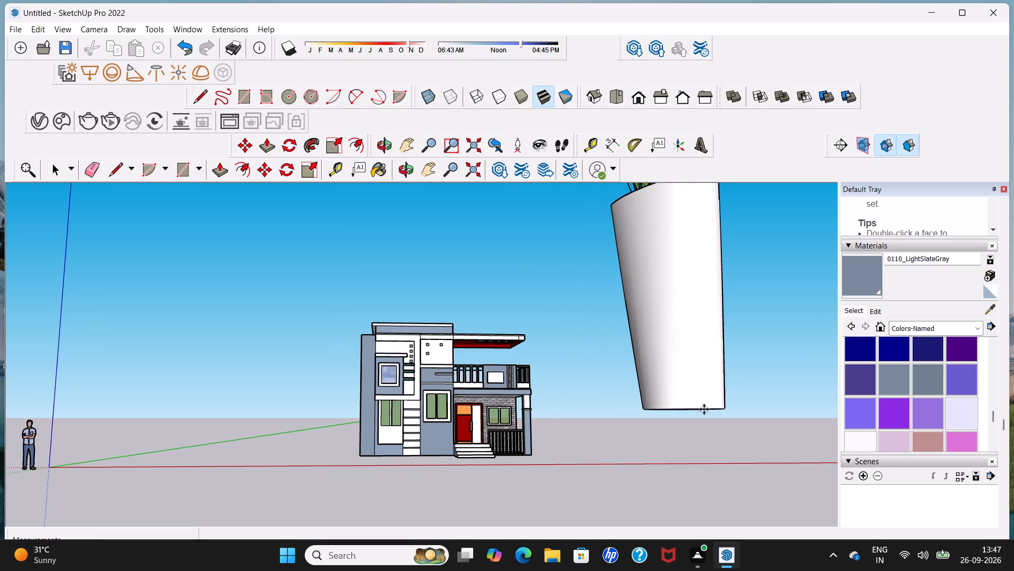
{"action": "left_click", "coordinate": [704, 409]}
Scale the oversized potted plant down uniformly about its opposite corner to a factor of about 0.13.
{"action": "scroll", "coordinate": [703, 401], "scroll_direction": "down", "scroll_amount": 7}
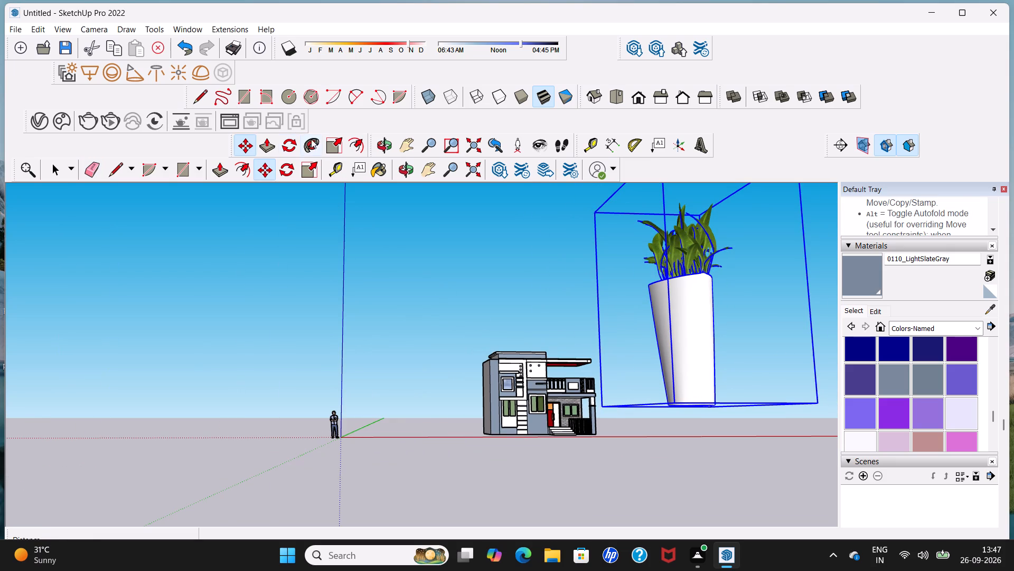
{"action": "left_click", "coordinate": [333, 144]}
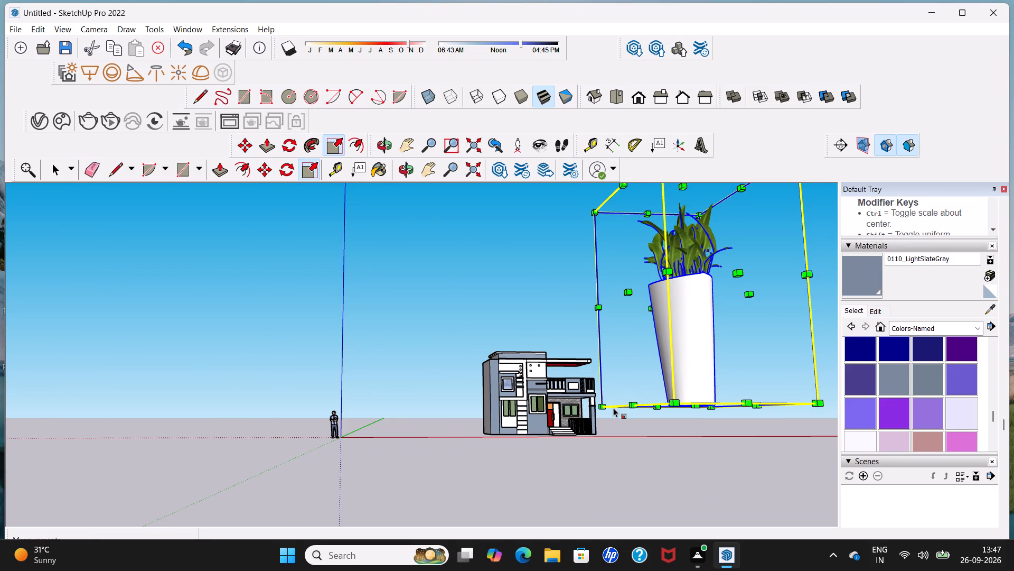
{"action": "left_click", "coordinate": [604, 408]}
{"action": "scroll", "coordinate": [648, 356], "scroll_direction": "down", "scroll_amount": 4}
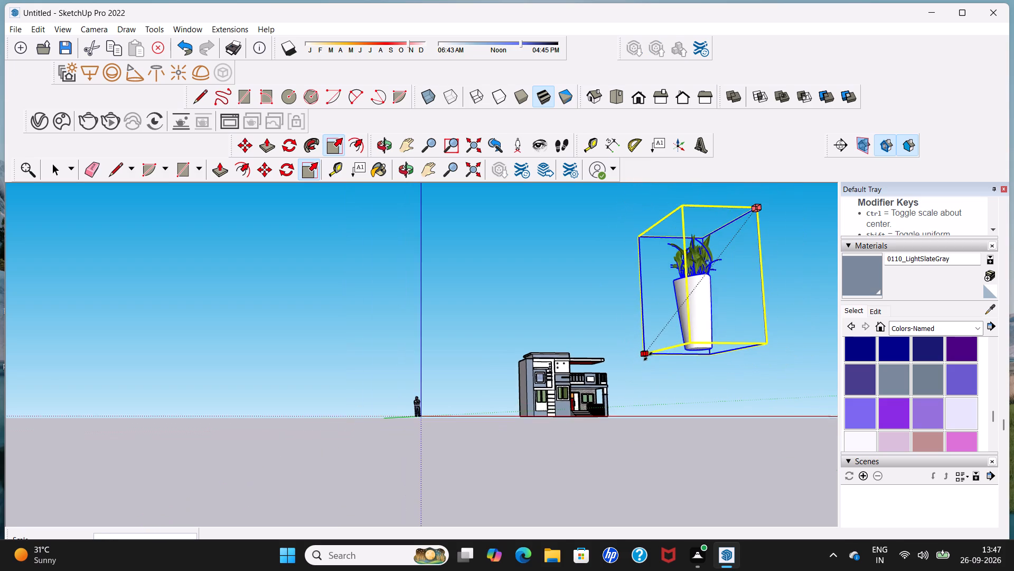
{"action": "scroll", "coordinate": [649, 355], "scroll_direction": "down", "scroll_amount": 2}
{"action": "middle_click_drag", "start_coordinate": [649, 355], "coordinate": [326, 448], "text": "shift"}
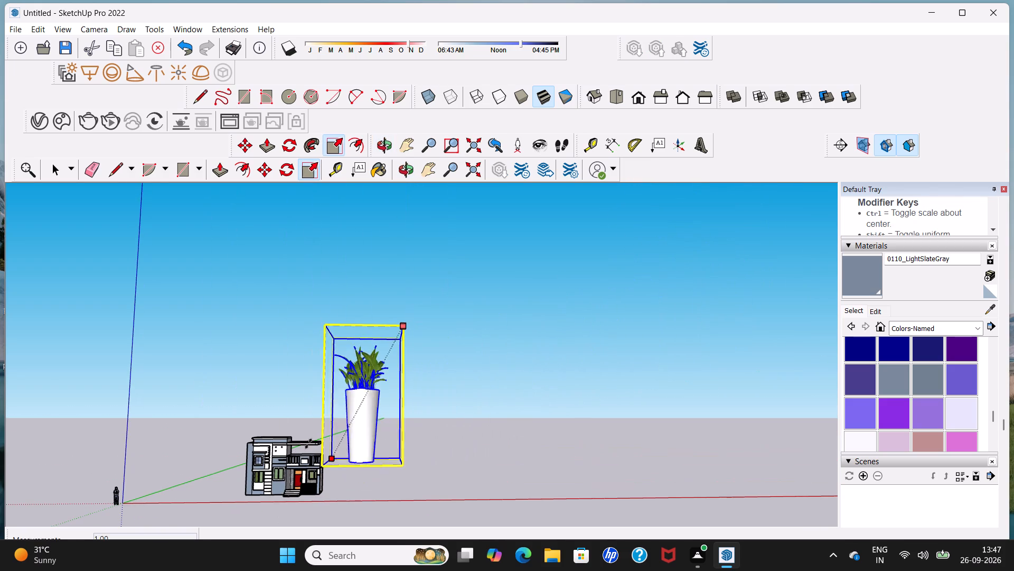
{"action": "left_click", "coordinate": [417, 364]}
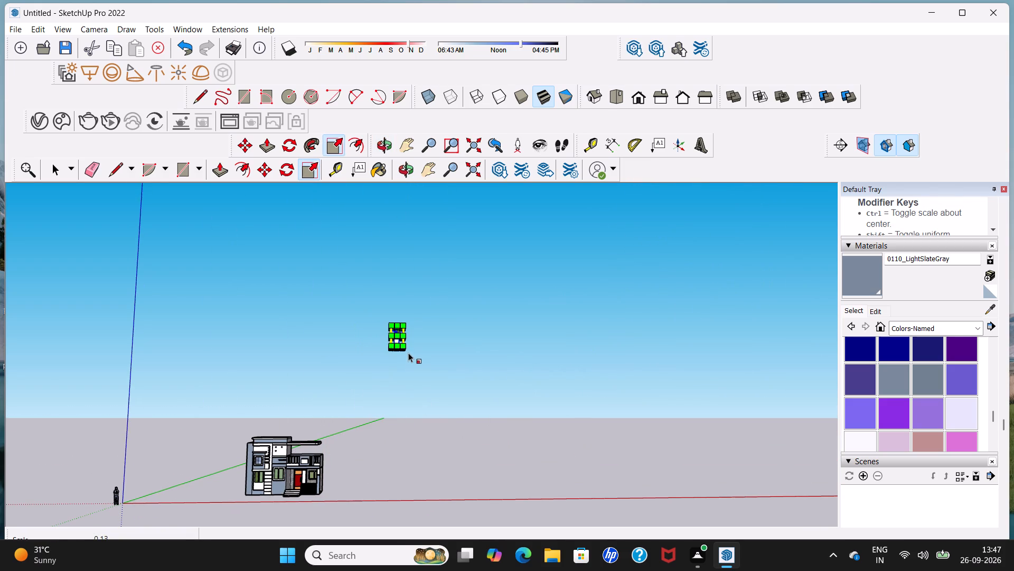
{"action": "left_click", "coordinate": [408, 353]}
{"action": "key", "text": "space"}
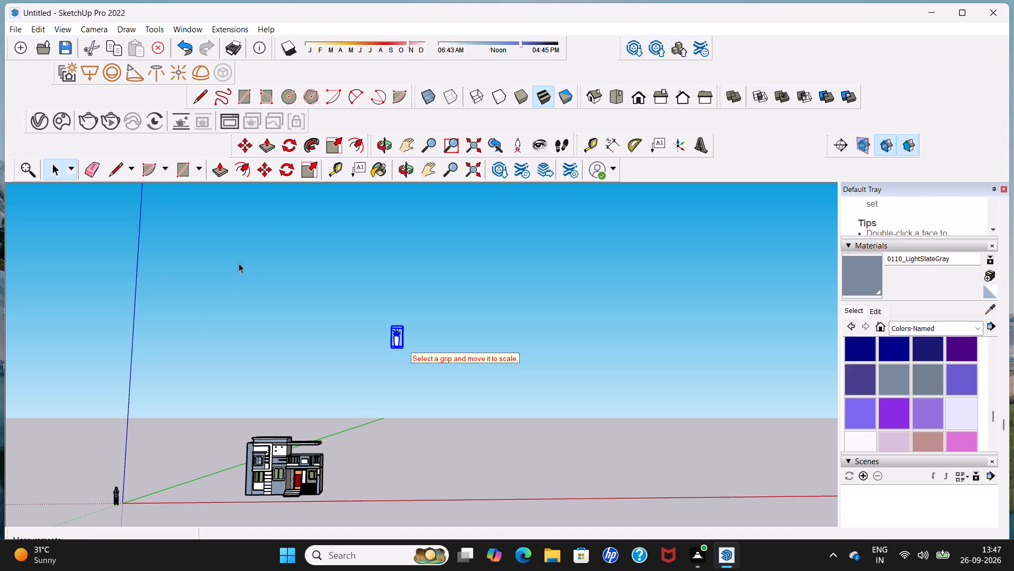
Move the potted plant about 48' 8 1/2" down from its floating position towards the red axis beside the house.
{"action": "left_click", "coordinate": [264, 172]}
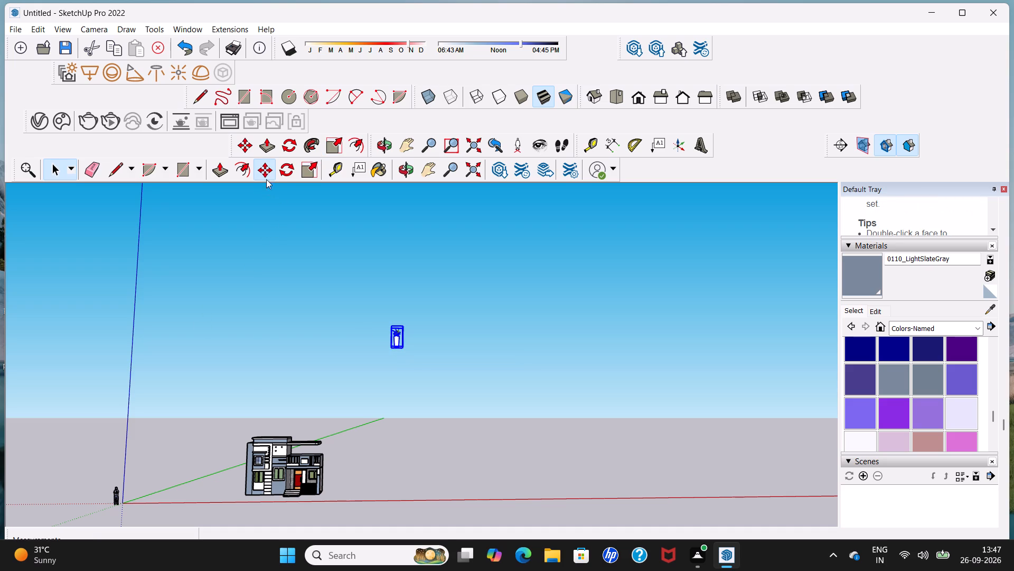
{"action": "scroll", "coordinate": [387, 338], "scroll_direction": "up", "scroll_amount": 3}
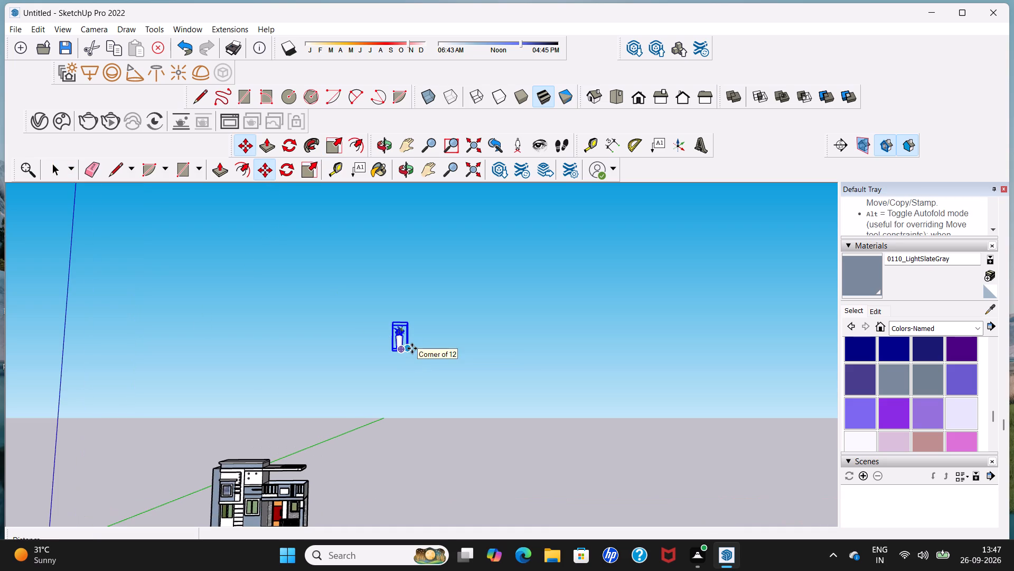
{"action": "left_click", "coordinate": [410, 347]}
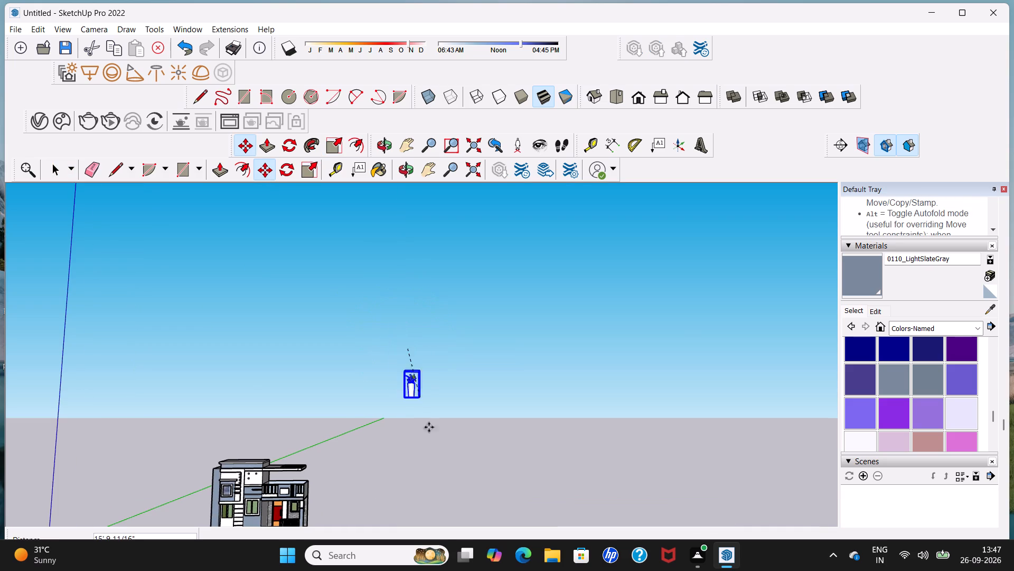
{"action": "scroll", "coordinate": [437, 454], "scroll_direction": "down", "scroll_amount": 6}
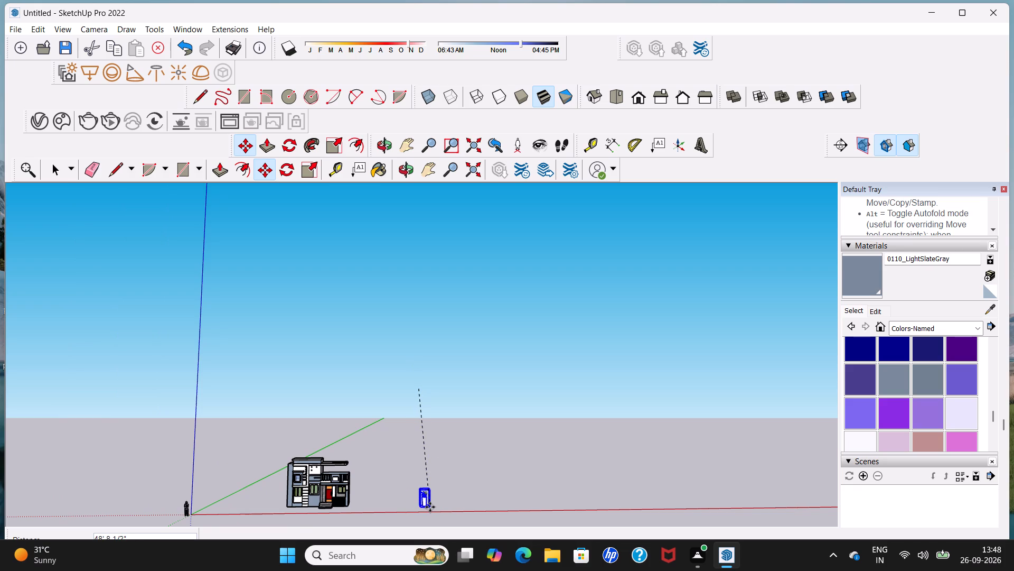
{"action": "scroll", "coordinate": [430, 507], "scroll_direction": "up", "scroll_amount": 1}
{"action": "left_click", "coordinate": [430, 507]}
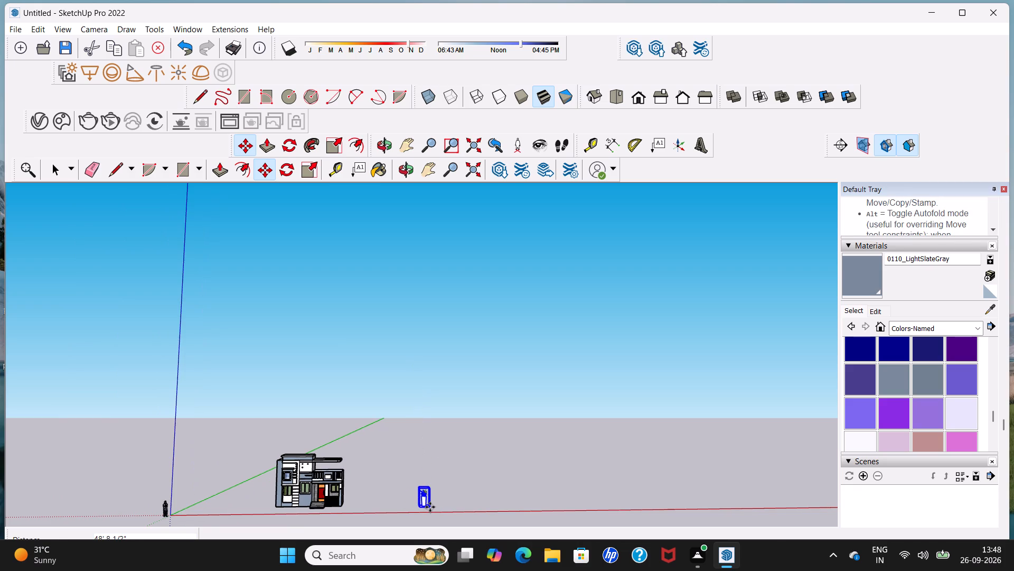
{"action": "key", "text": "space"}
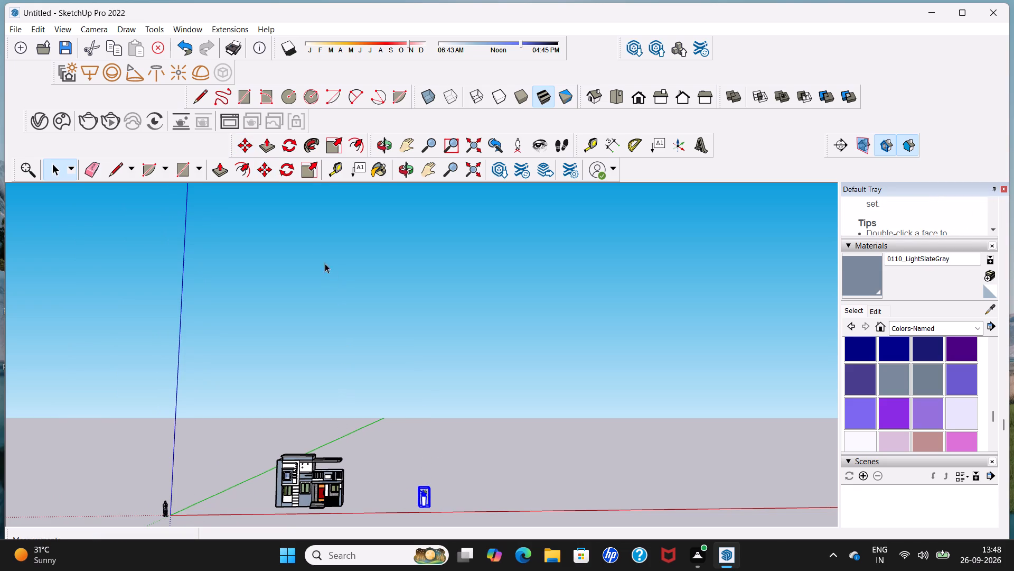
Reshape the potted plant with edge scaling: green-blue about 0.69, 0.50, red-green about 0.79, 0.59, and green-blue again for a shorter, deeper pot.
{"action": "left_click", "coordinate": [312, 176]}
{"action": "scroll", "coordinate": [407, 518], "scroll_direction": "up", "scroll_amount": 4}
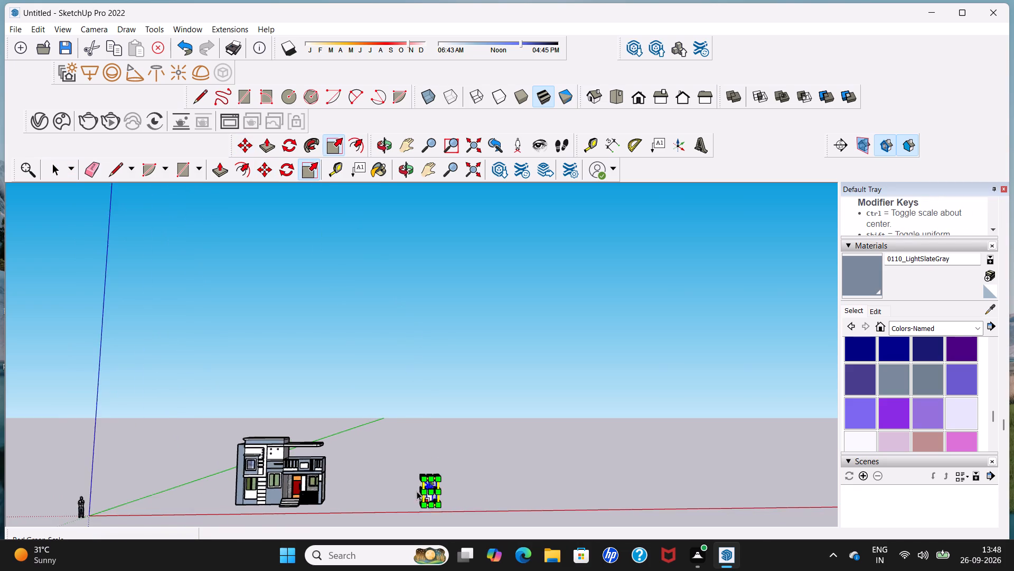
{"action": "scroll", "coordinate": [418, 492], "scroll_direction": "up", "scroll_amount": 12}
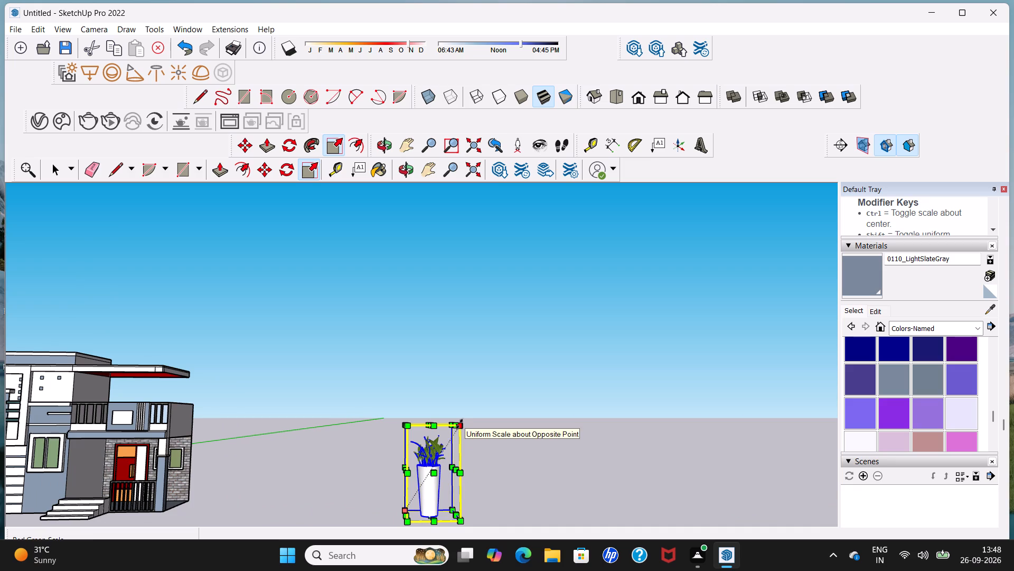
{"action": "left_click", "coordinate": [432, 425]}
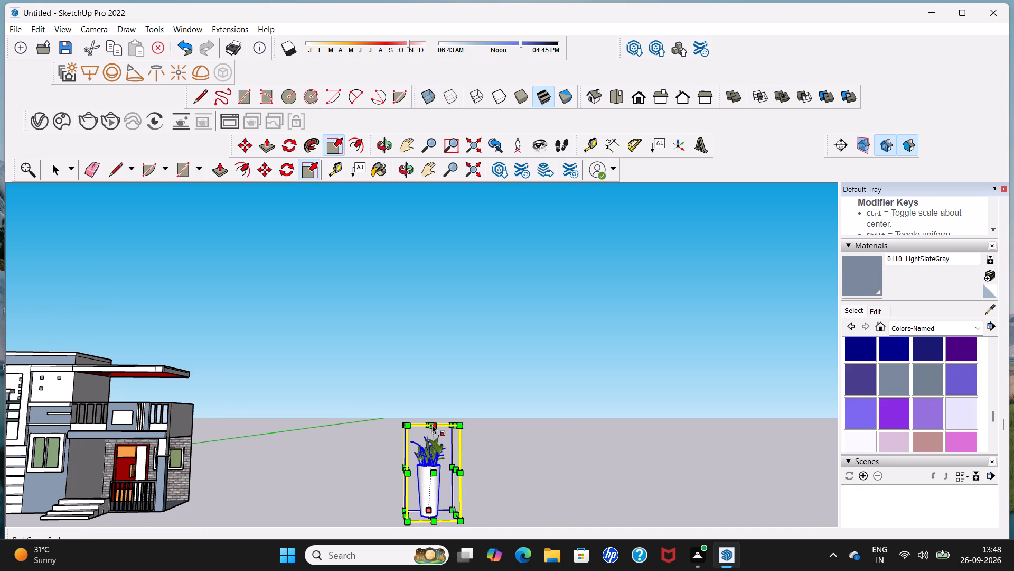
{"action": "left_click", "coordinate": [432, 476]}
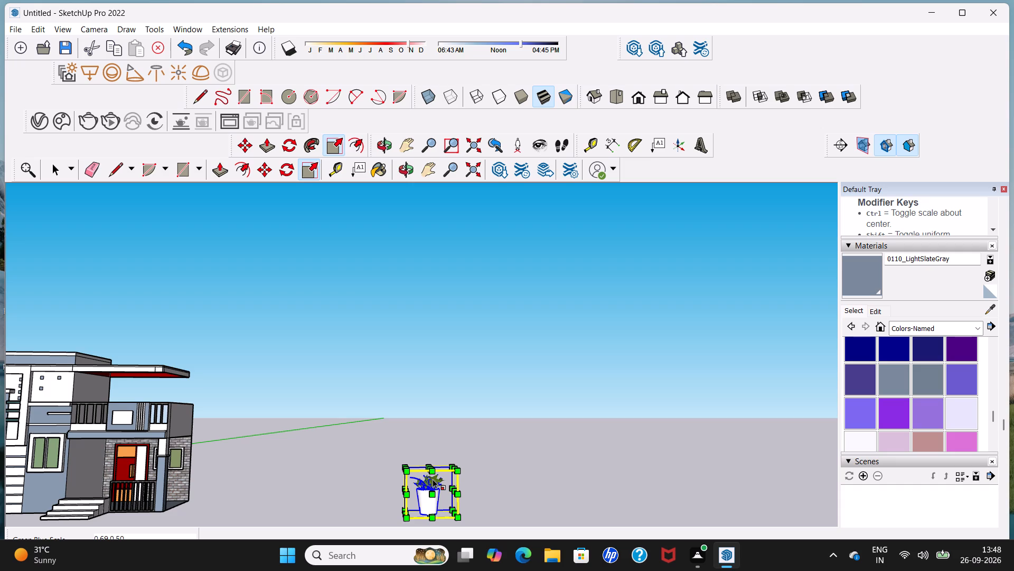
{"action": "left_click", "coordinate": [459, 490]}
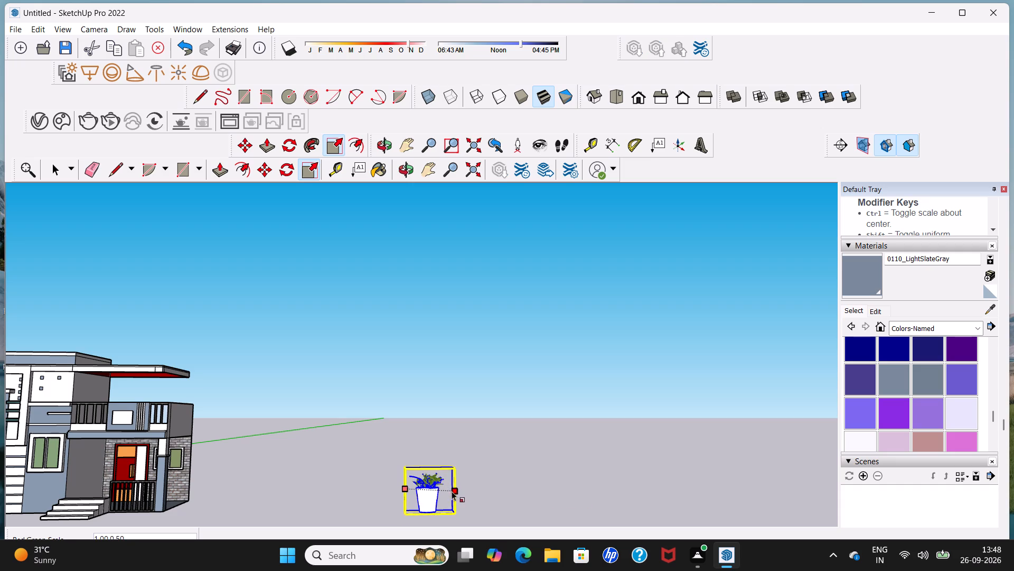
{"action": "left_click", "coordinate": [445, 492]}
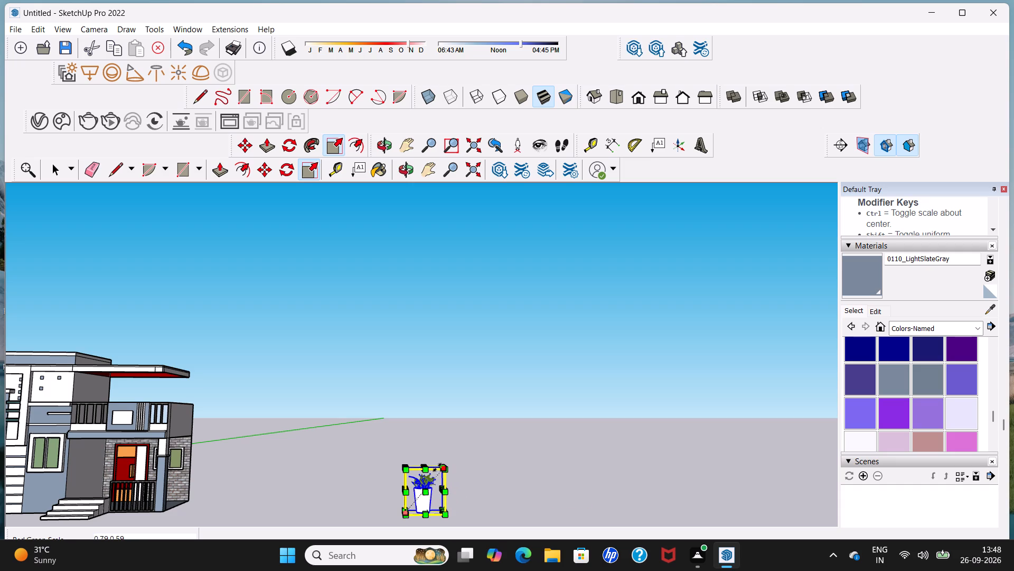
{"action": "left_click", "coordinate": [428, 466]}
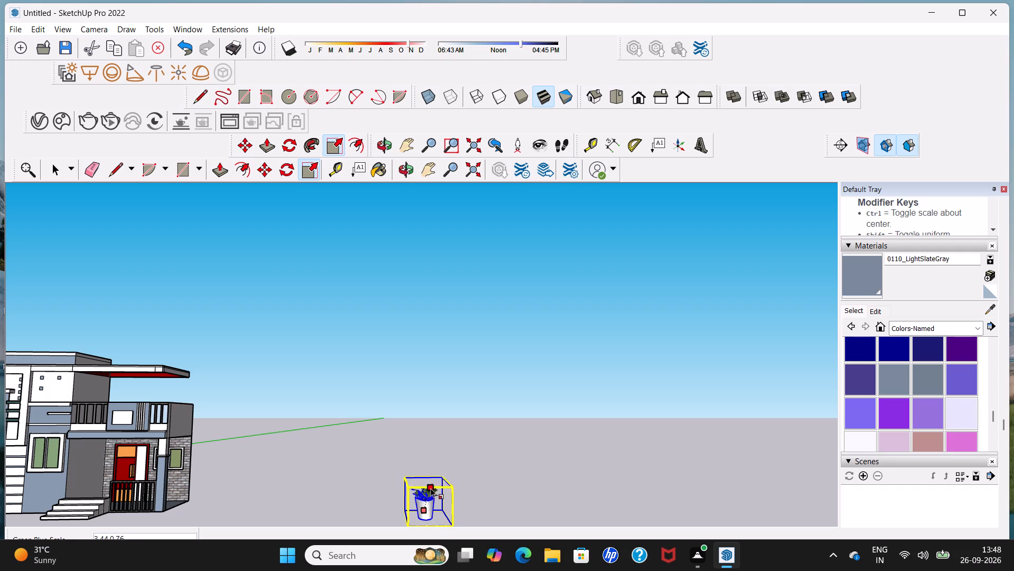
{"action": "left_click", "coordinate": [430, 490]}
{"action": "key", "text": "space"}
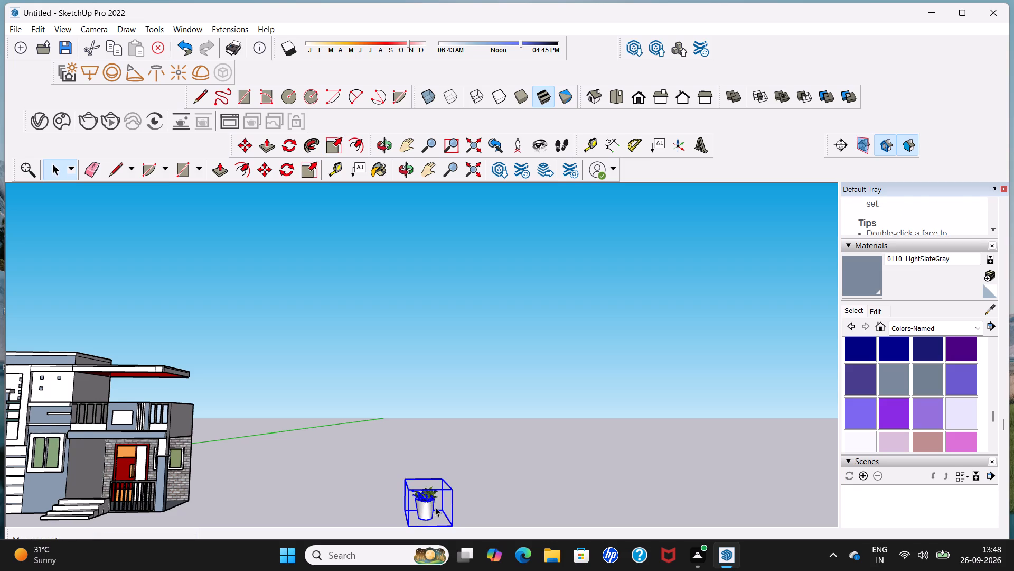
Copy the potted plant to the front of the porch railing, next to the entrance steps.
{"action": "middle_click_drag", "start_coordinate": [435, 506], "coordinate": [418, 466]}
{"action": "middle_click_drag", "start_coordinate": [408, 449], "coordinate": [454, 462]}
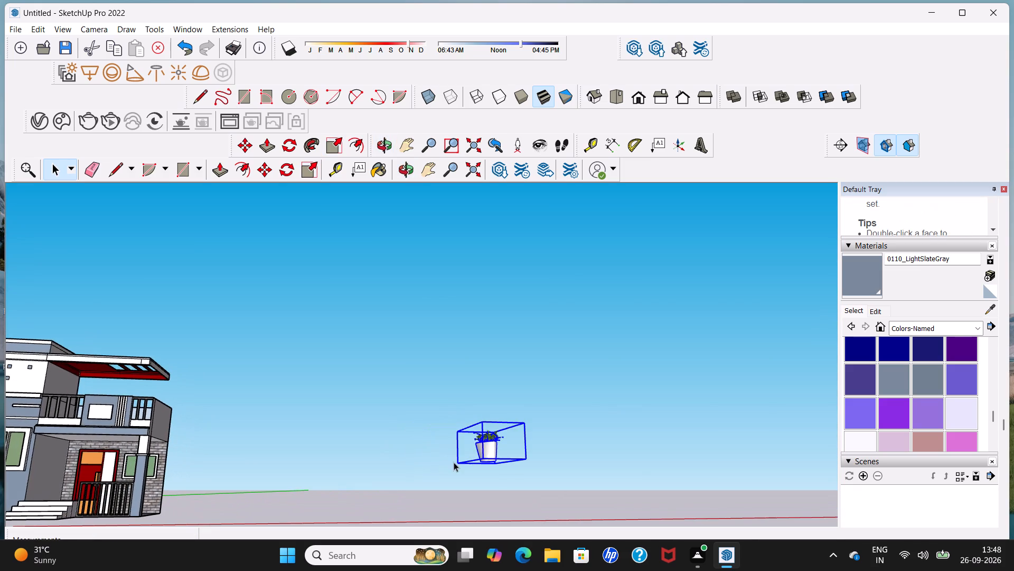
{"action": "left_click", "coordinate": [267, 168]}
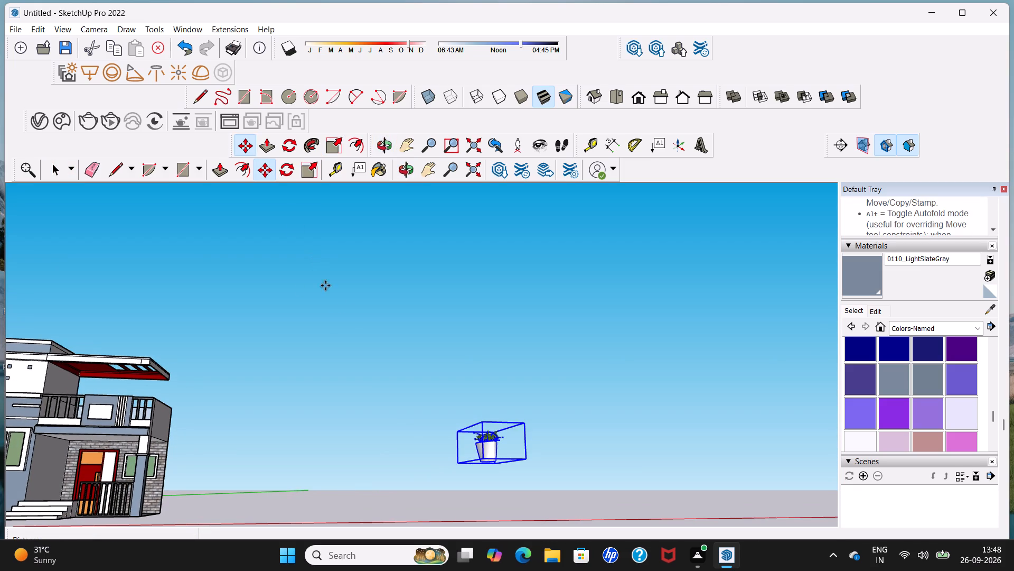
{"action": "left_click", "coordinate": [481, 457]}
{"action": "scroll", "coordinate": [354, 442], "scroll_direction": "down", "scroll_amount": 9}
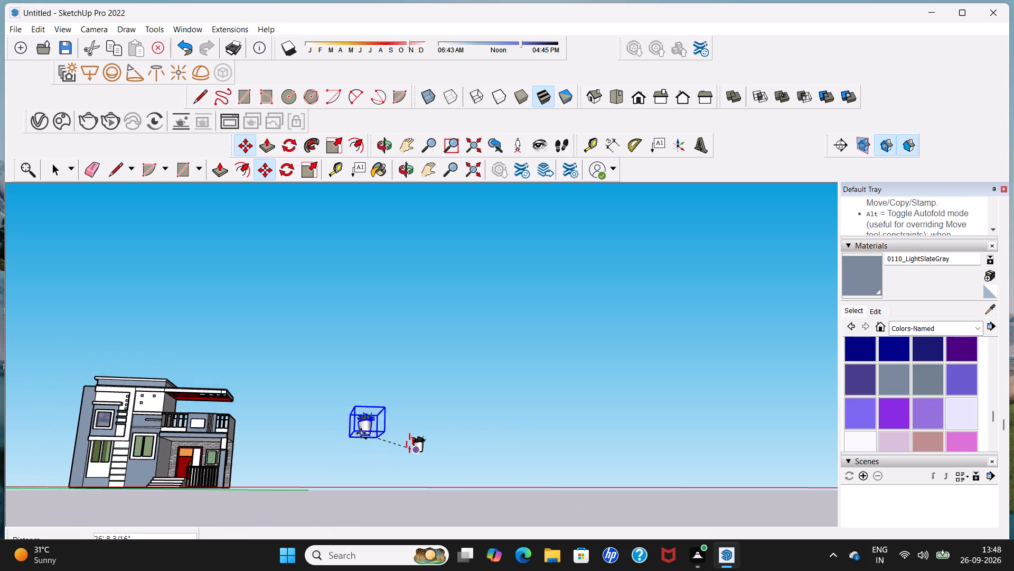
{"action": "scroll", "coordinate": [361, 433], "scroll_direction": "down", "scroll_amount": 2}
{"action": "middle_click_drag", "start_coordinate": [239, 446], "coordinate": [251, 552]}
{"action": "scroll", "coordinate": [190, 482], "scroll_direction": "up", "scroll_amount": 4}
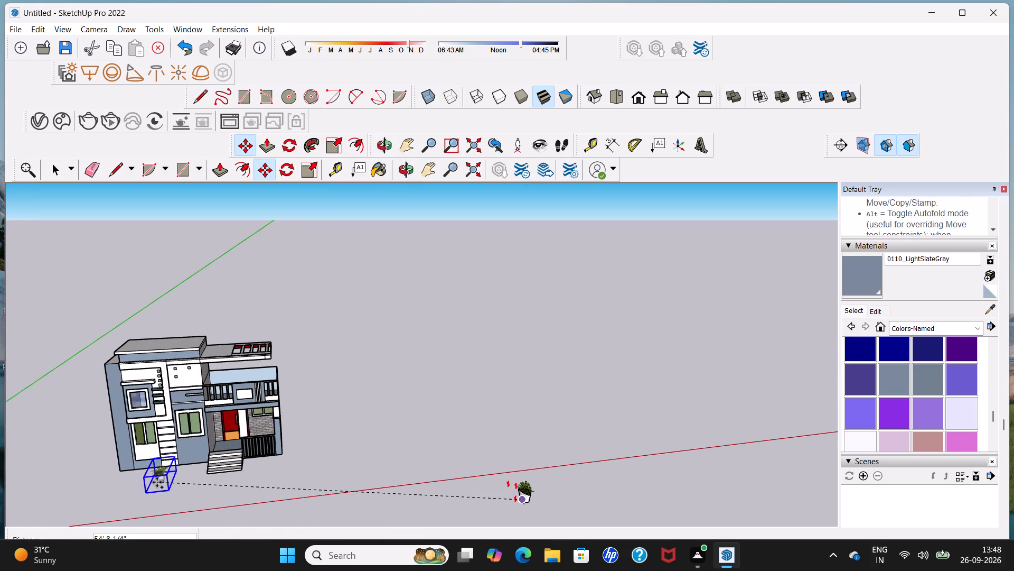
{"action": "scroll", "coordinate": [249, 493], "scroll_direction": "up", "scroll_amount": 14}
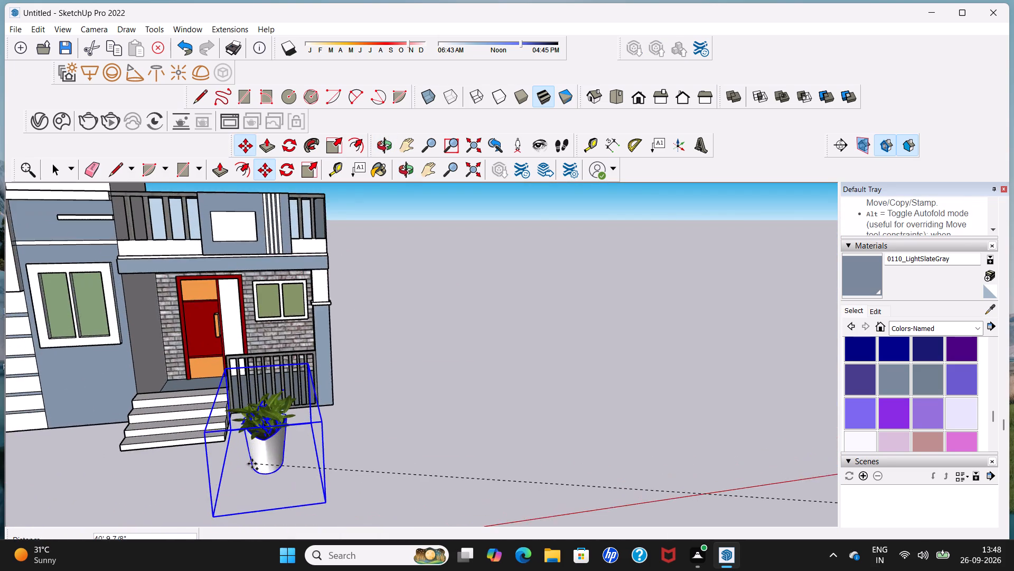
{"action": "scroll", "coordinate": [255, 464], "scroll_direction": "up", "scroll_amount": 4}
{"action": "scroll", "coordinate": [255, 459], "scroll_direction": "down", "scroll_amount": 9}
{"action": "middle_click_drag", "start_coordinate": [253, 456], "coordinate": [249, 423]}
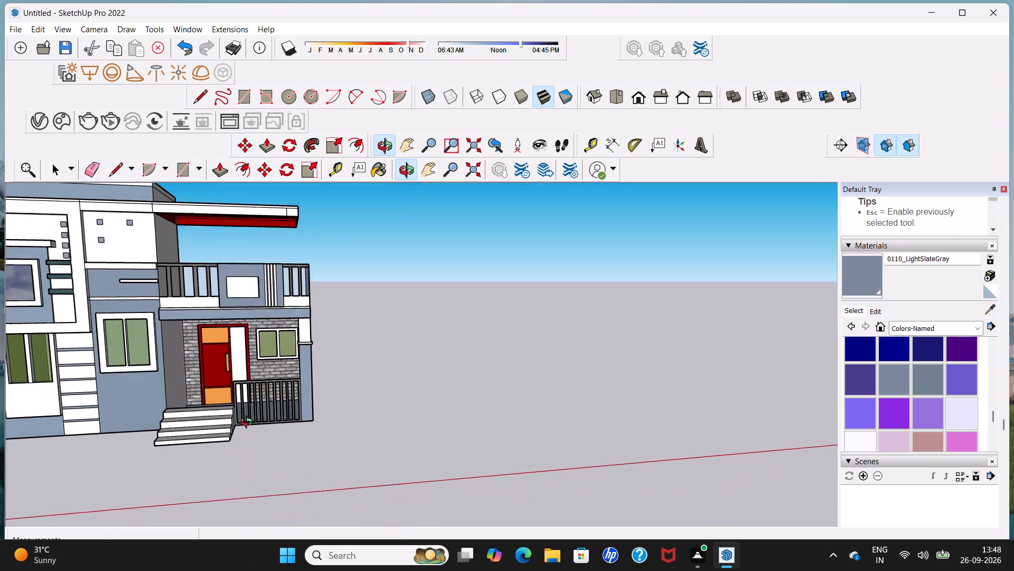
{"action": "middle_click_drag", "start_coordinate": [249, 423], "coordinate": [250, 386]}
{"action": "scroll", "coordinate": [242, 437], "scroll_direction": "down", "scroll_amount": 3}
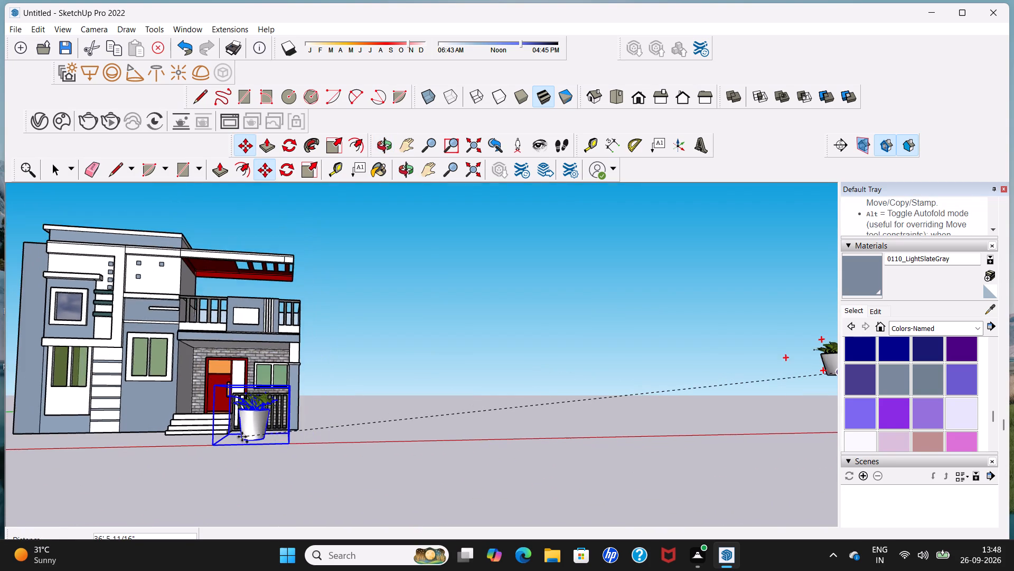
{"action": "middle_click_drag", "start_coordinate": [242, 437], "coordinate": [174, 496]}
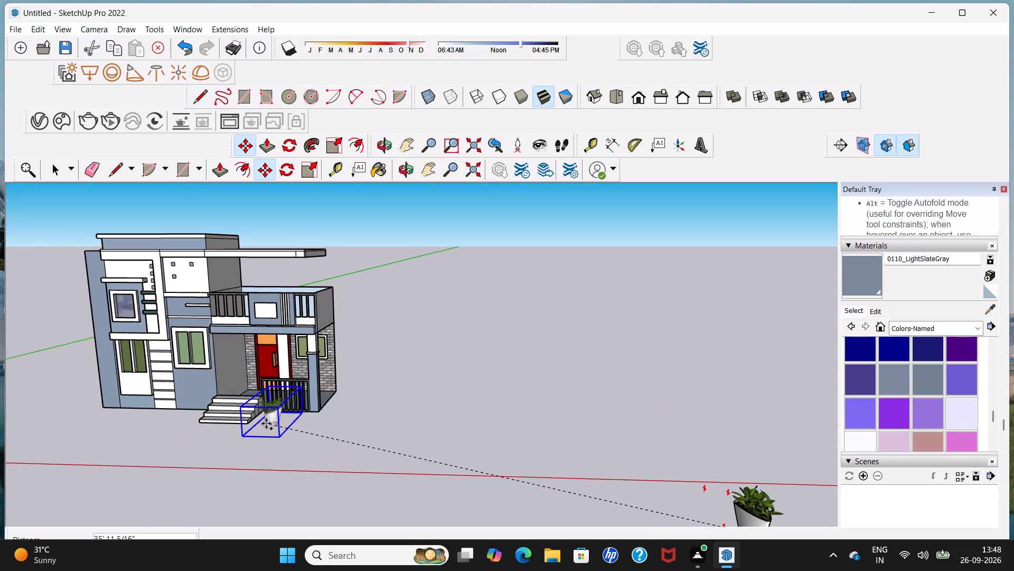
{"action": "left_click", "coordinate": [261, 416]}
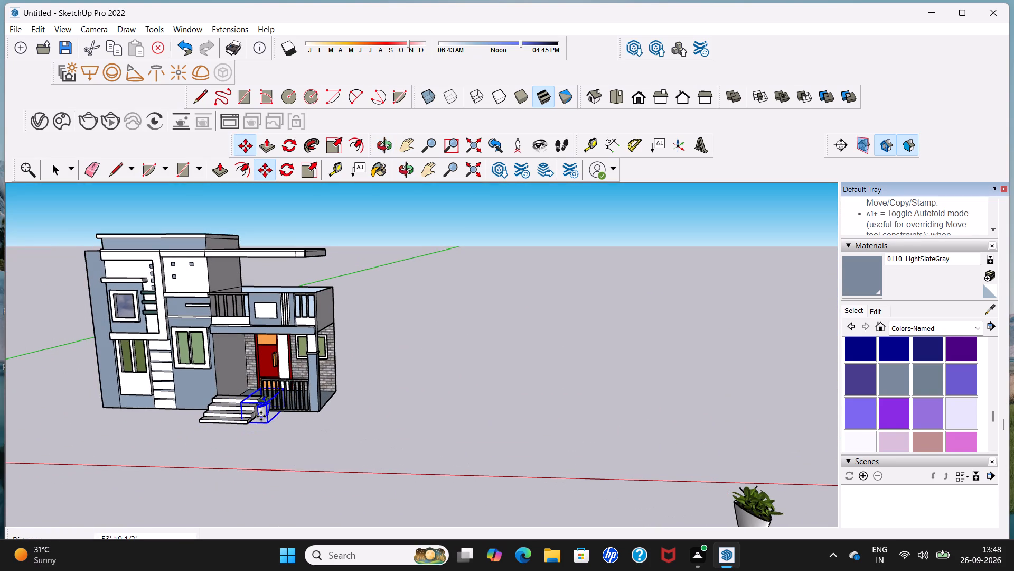
Examine the copied potted plant's placement beside the entrance steps and railing from the front of the house.
{"action": "key", "text": "space"}
{"action": "left_click", "coordinate": [330, 422]}
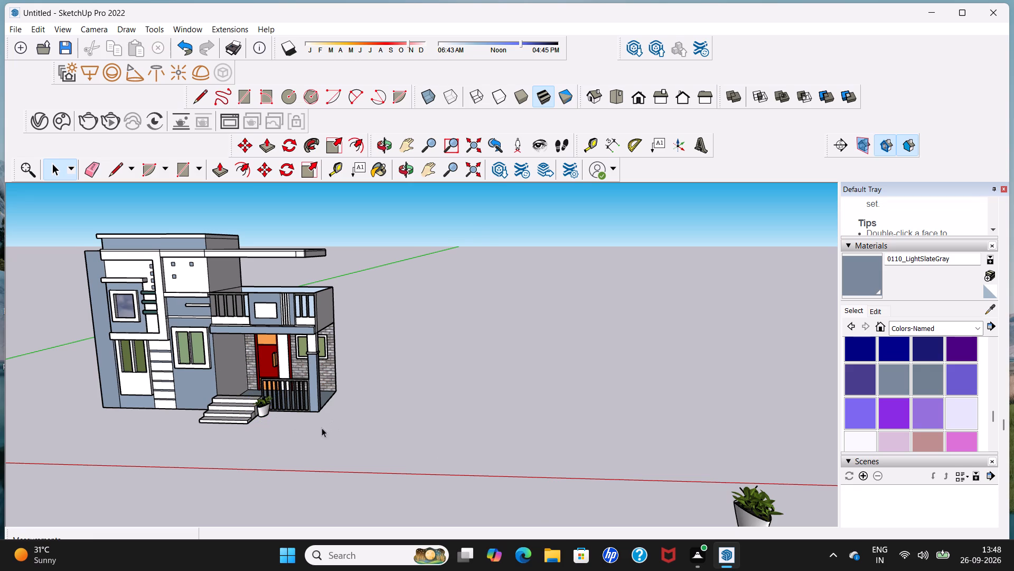
{"action": "scroll", "coordinate": [264, 409], "scroll_direction": "up", "scroll_amount": 8}
{"action": "middle_click_drag", "start_coordinate": [243, 419], "coordinate": [326, 407]}
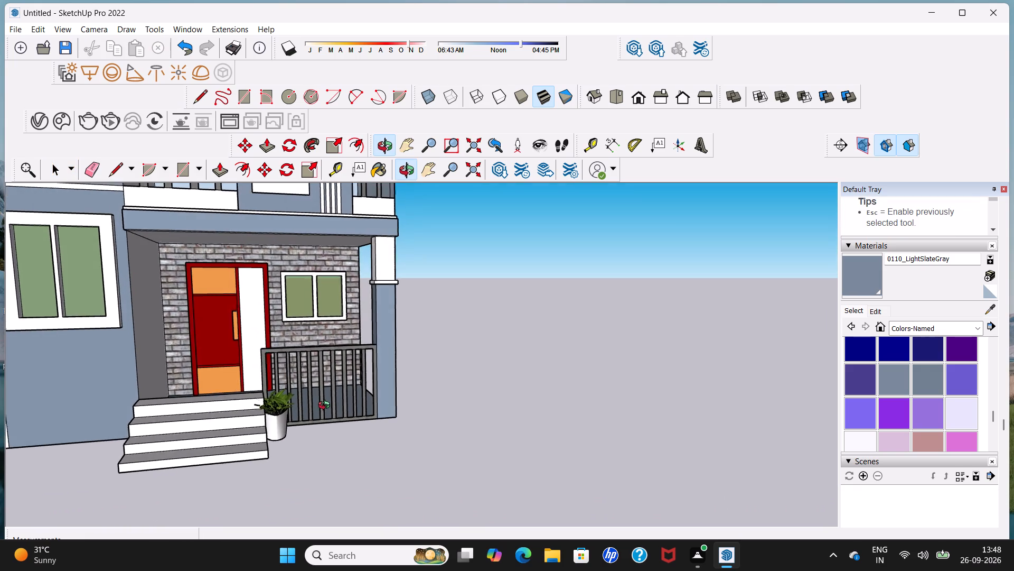
{"action": "middle_click_drag", "start_coordinate": [326, 407], "coordinate": [327, 406]}
{"action": "scroll", "coordinate": [327, 406], "scroll_direction": "down", "scroll_amount": 5}
{"action": "scroll", "coordinate": [580, 407], "scroll_direction": "down", "scroll_amount": 5}
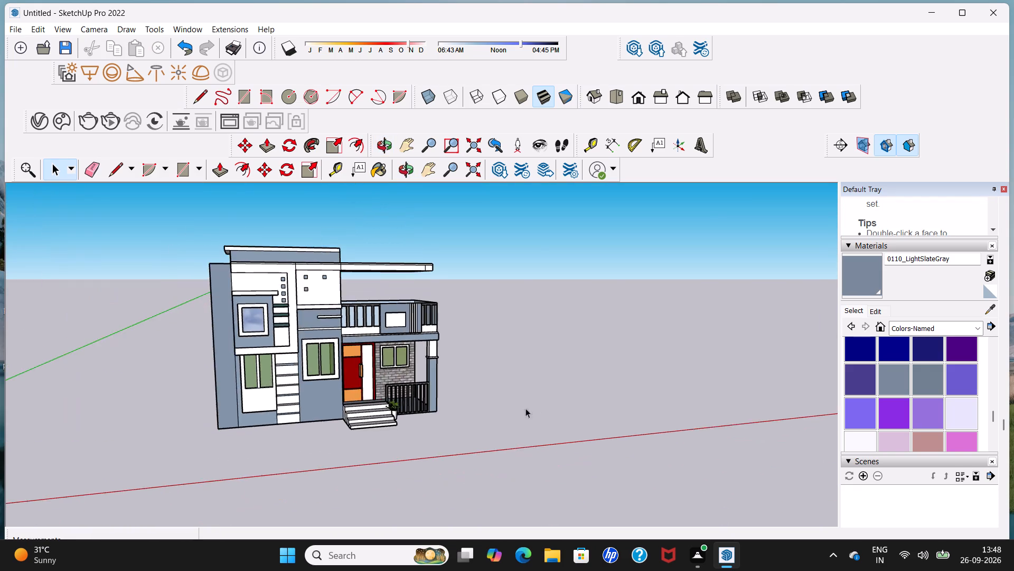
Move the distant original potted plant about 51' to the porch front, beside the plant at the entrance steps.
{"action": "scroll", "coordinate": [525, 403], "scroll_direction": "down", "scroll_amount": 6}
{"action": "scroll", "coordinate": [529, 400], "scroll_direction": "up", "scroll_amount": 1}
{"action": "left_click", "coordinate": [765, 407]}
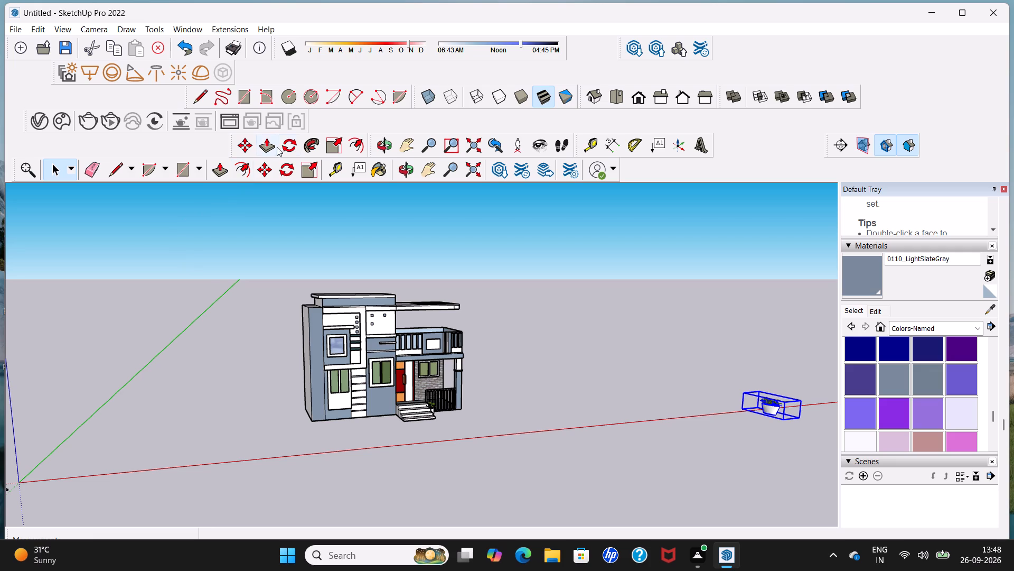
{"action": "left_click", "coordinate": [267, 173]}
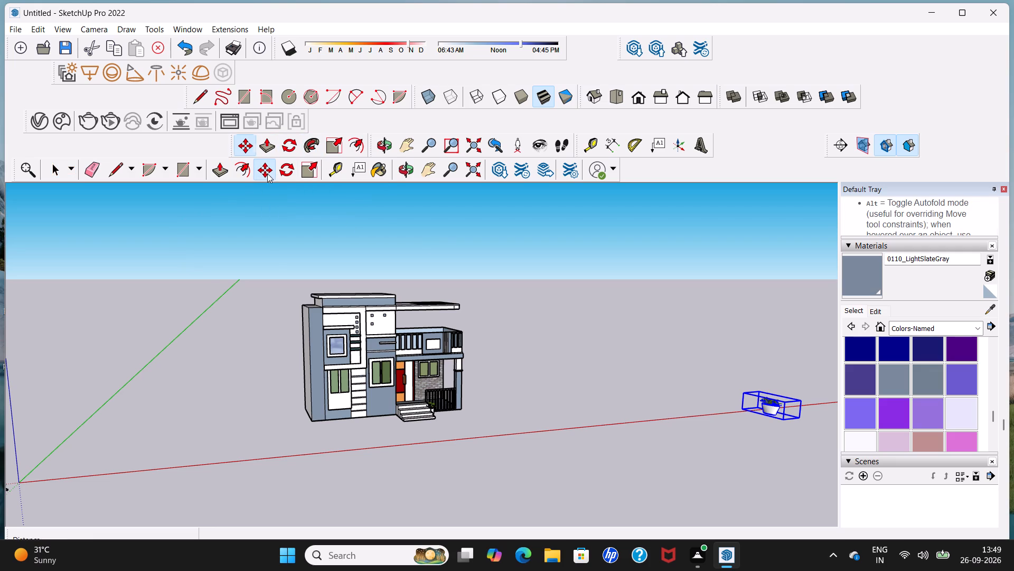
{"action": "left_click", "coordinate": [741, 408]}
{"action": "scroll", "coordinate": [495, 406], "scroll_direction": "down", "scroll_amount": 5}
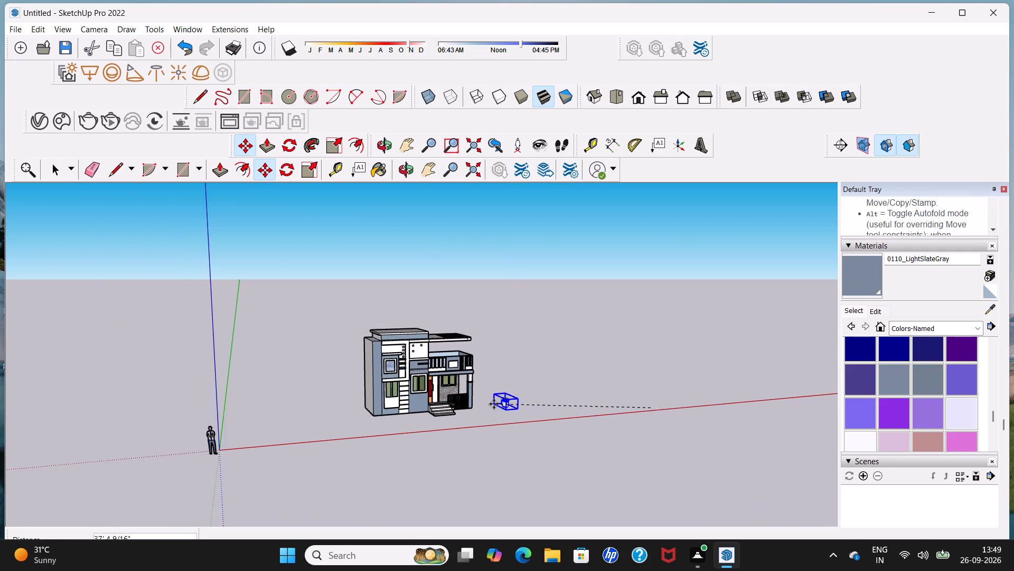
{"action": "middle_click_drag", "start_coordinate": [494, 404], "coordinate": [319, 426]}
{"action": "scroll", "coordinate": [322, 422], "scroll_direction": "up", "scroll_amount": 4}
{"action": "scroll", "coordinate": [409, 429], "scroll_direction": "up", "scroll_amount": 4}
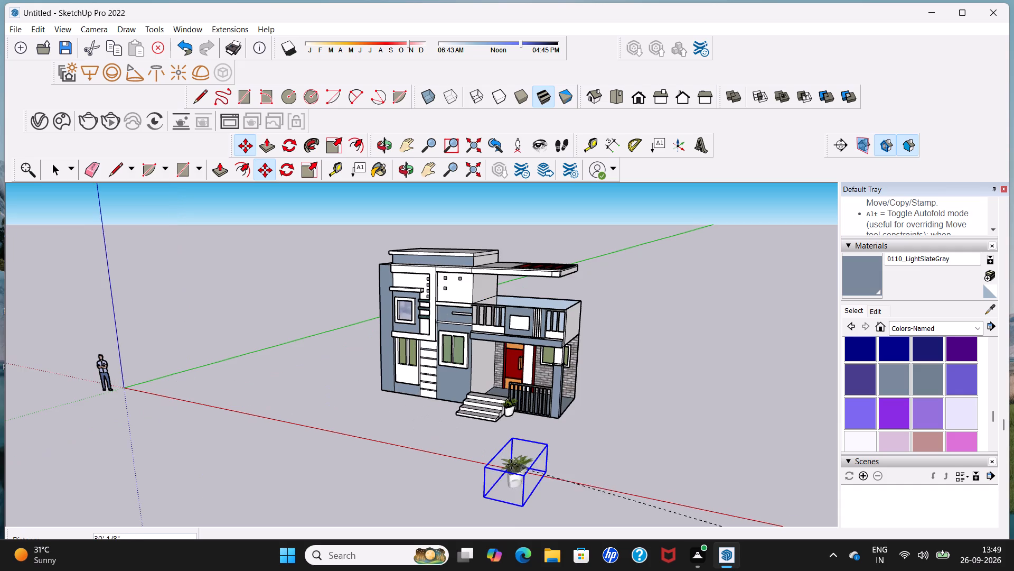
{"action": "scroll", "coordinate": [529, 425], "scroll_direction": "up", "scroll_amount": 12}
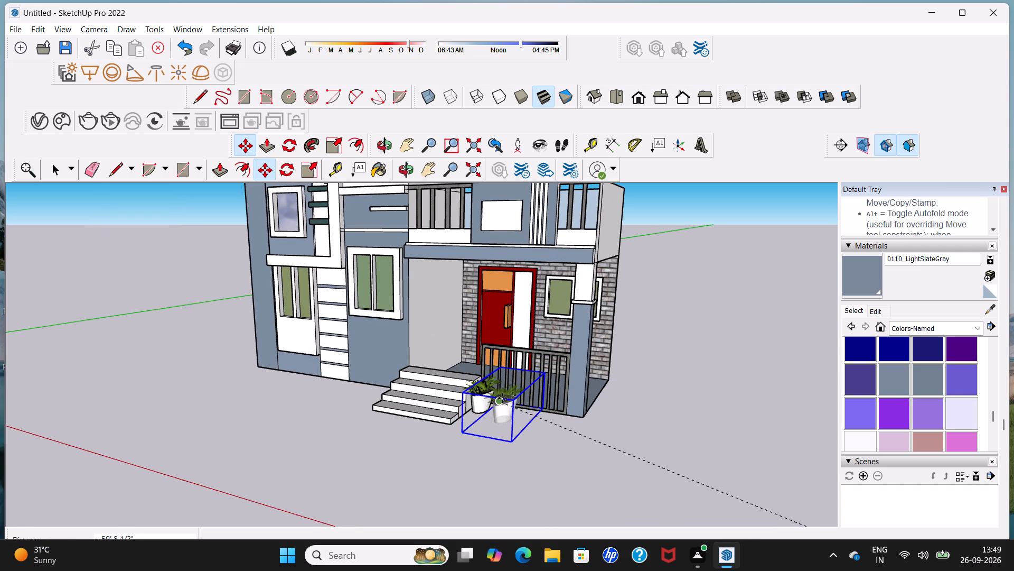
{"action": "middle_click_drag", "start_coordinate": [502, 399], "coordinate": [548, 400]}
{"action": "scroll", "coordinate": [526, 394], "scroll_direction": "up", "scroll_amount": 3}
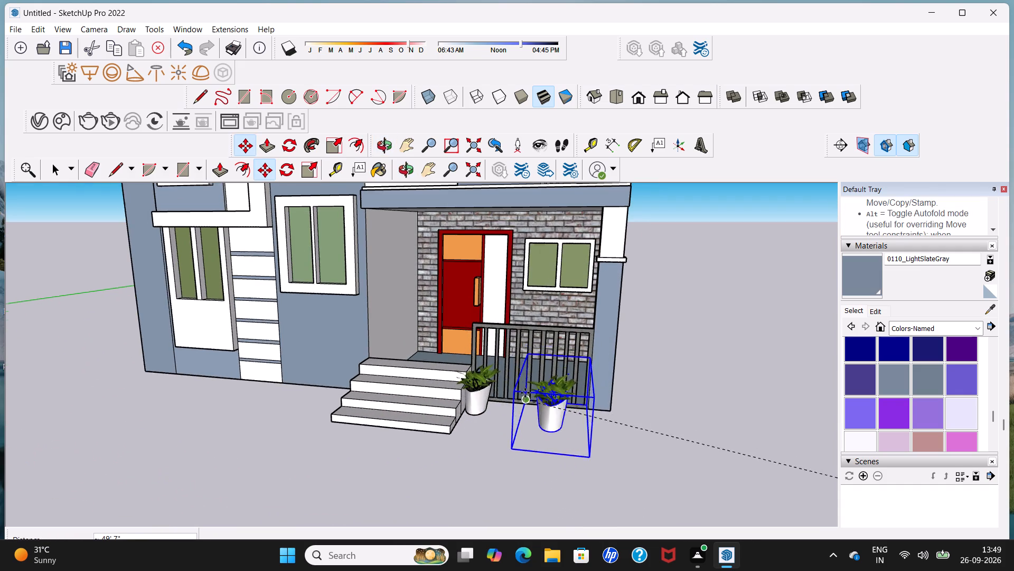
{"action": "scroll", "coordinate": [486, 394], "scroll_direction": "up", "scroll_amount": 5}
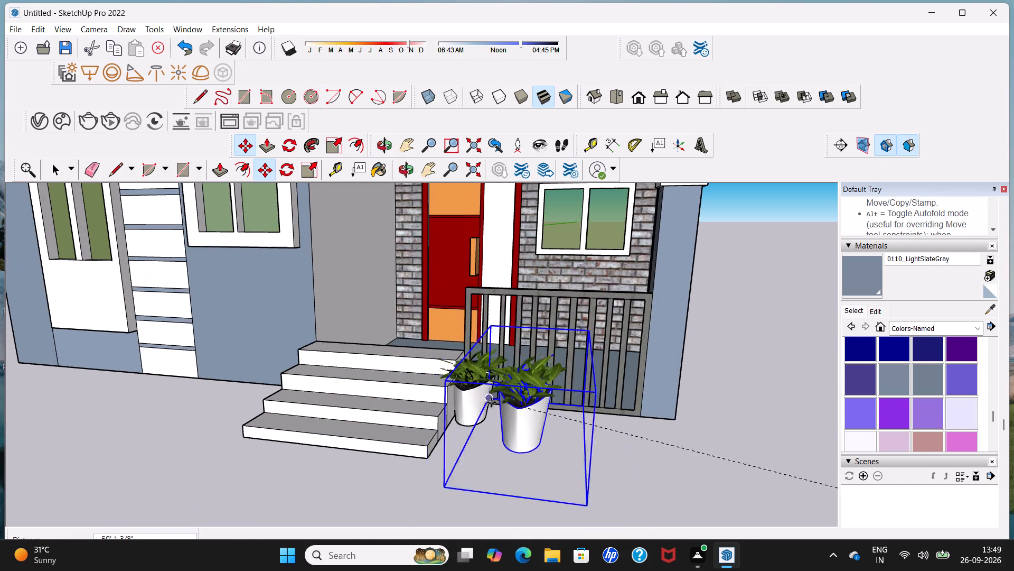
{"action": "scroll", "coordinate": [493, 392], "scroll_direction": "up", "scroll_amount": 4}
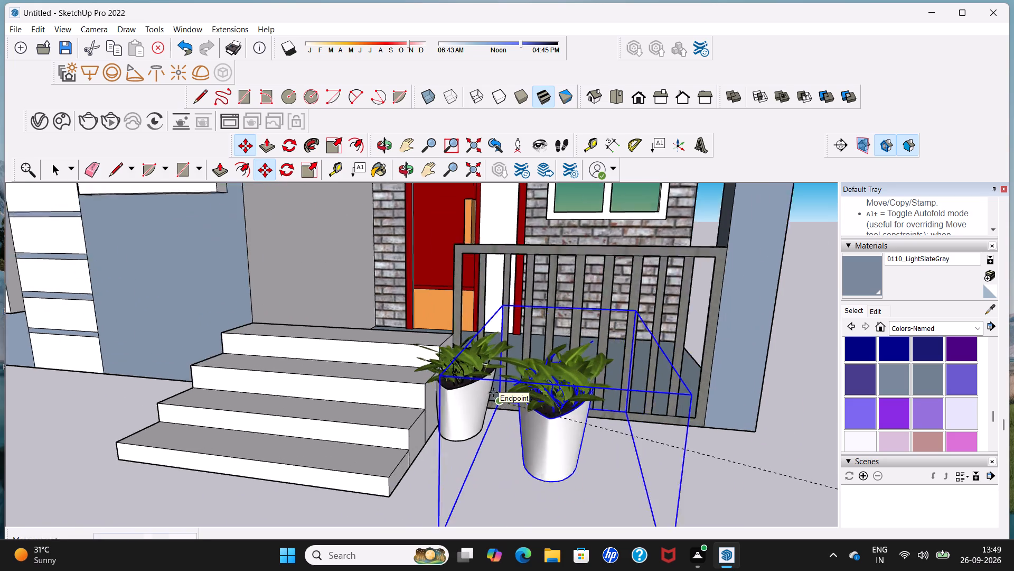
{"action": "scroll", "coordinate": [497, 401], "scroll_direction": "up", "scroll_amount": 1}
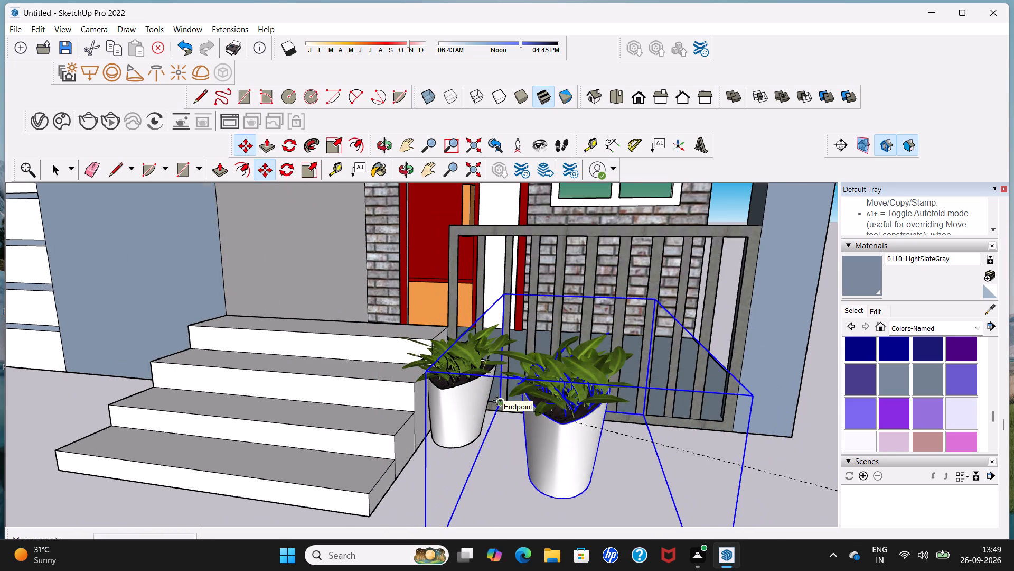
{"action": "middle_click_drag", "start_coordinate": [497, 401], "coordinate": [498, 366]}
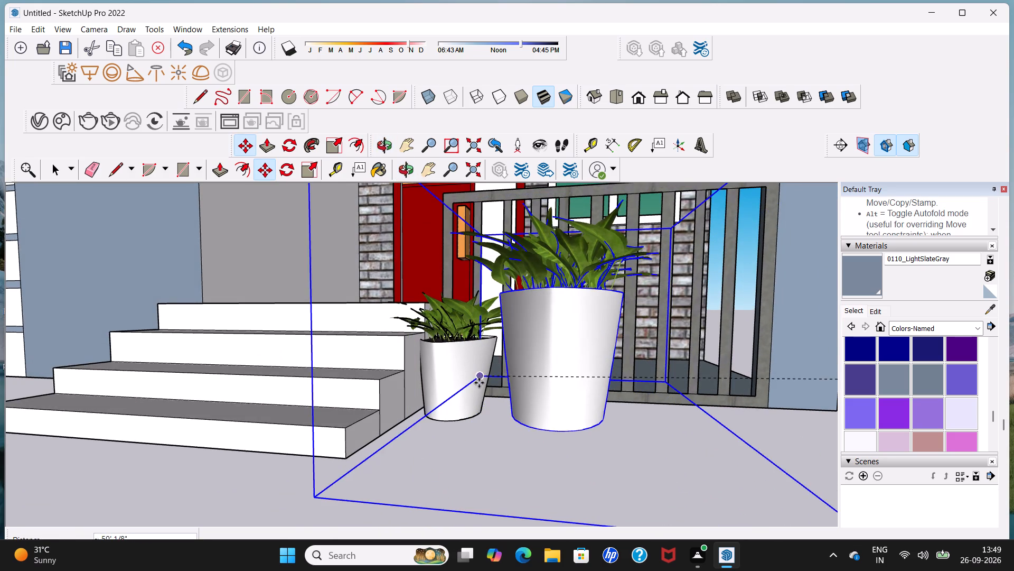
{"action": "scroll", "coordinate": [483, 390], "scroll_direction": "down", "scroll_amount": 6}
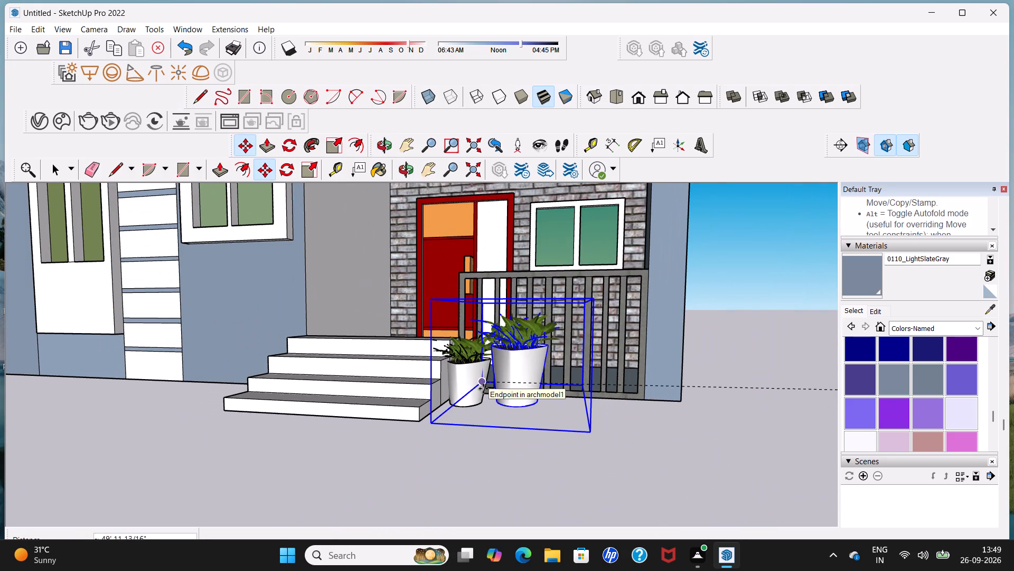
{"action": "scroll", "coordinate": [484, 391], "scroll_direction": "up", "scroll_amount": 8}
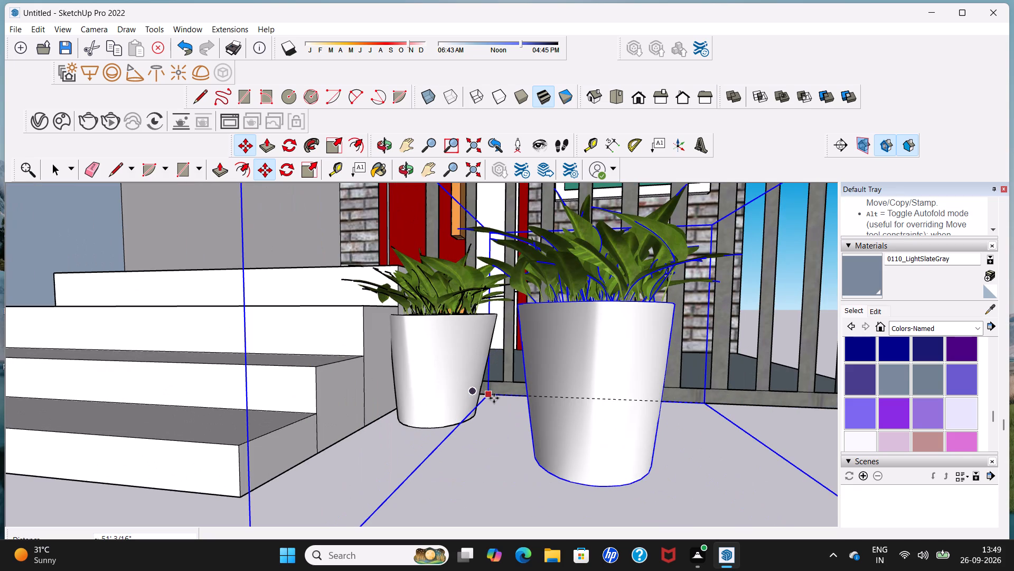
{"action": "left_click", "coordinate": [495, 397]}
{"action": "scroll", "coordinate": [495, 395], "scroll_direction": "down", "scroll_amount": 7}
{"action": "scroll", "coordinate": [500, 398], "scroll_direction": "up", "scroll_amount": 1}
{"action": "scroll", "coordinate": [500, 398], "scroll_direction": "down", "scroll_amount": 5}
{"action": "key", "text": "space"}
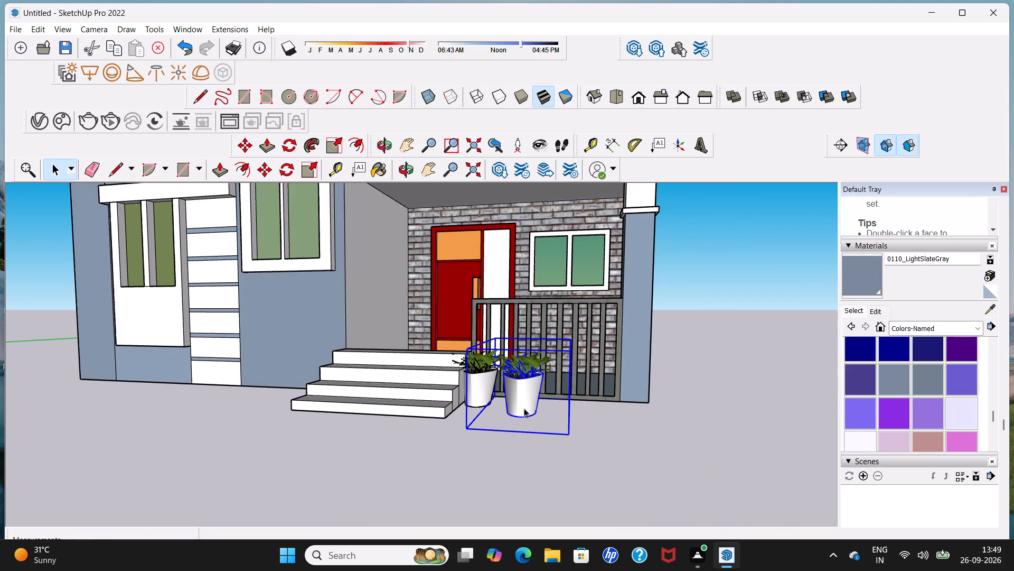
{"action": "left_click", "coordinate": [593, 421]}
Move the larger-looking second potted plant about 2' 2" along the green axis towards the porch railing.
{"action": "middle_click_drag", "start_coordinate": [521, 435], "coordinate": [613, 410]}
{"action": "scroll", "coordinate": [590, 376], "scroll_direction": "up", "scroll_amount": 3}
{"action": "left_click", "coordinate": [566, 380]}
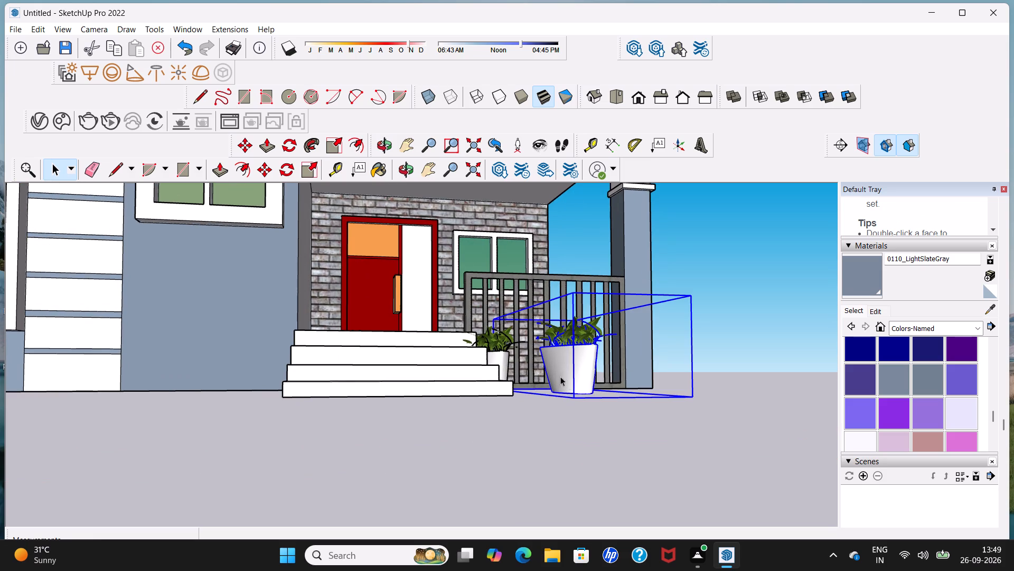
{"action": "left_click", "coordinate": [242, 150]}
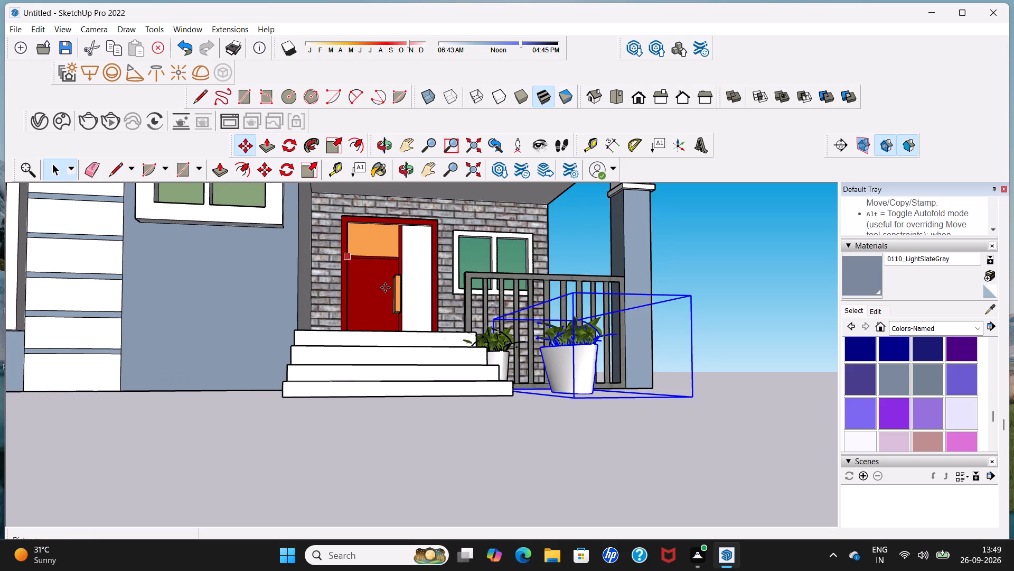
{"action": "left_click", "coordinate": [573, 402]}
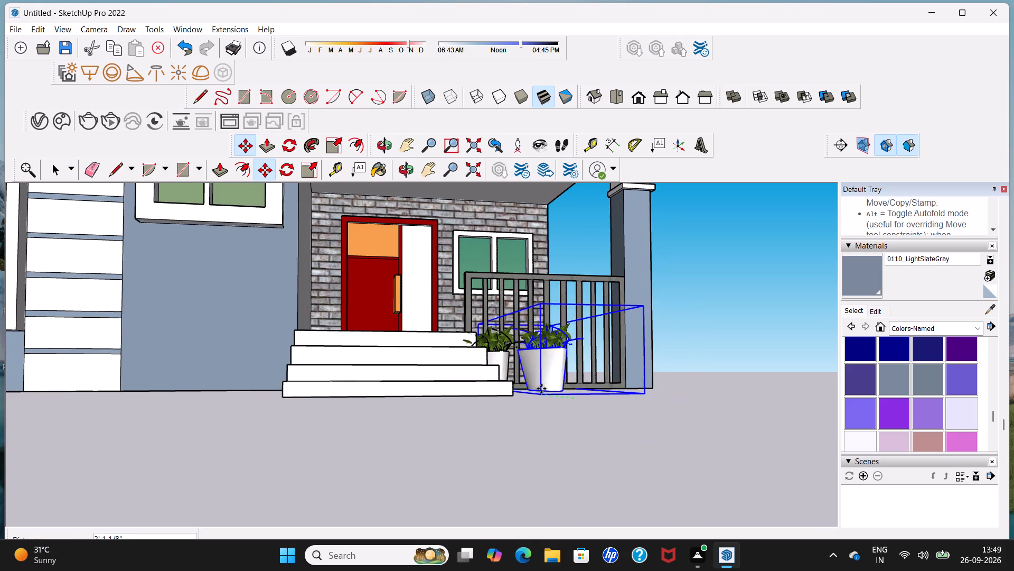
{"action": "middle_click_drag", "start_coordinate": [544, 395], "coordinate": [382, 478]}
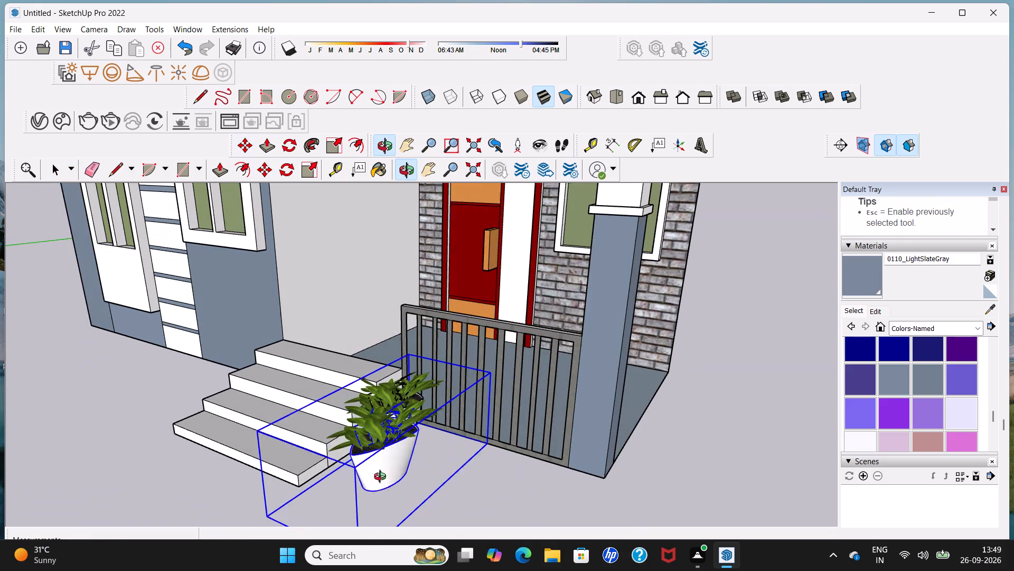
{"action": "middle_click_drag", "start_coordinate": [382, 478], "coordinate": [380, 477]}
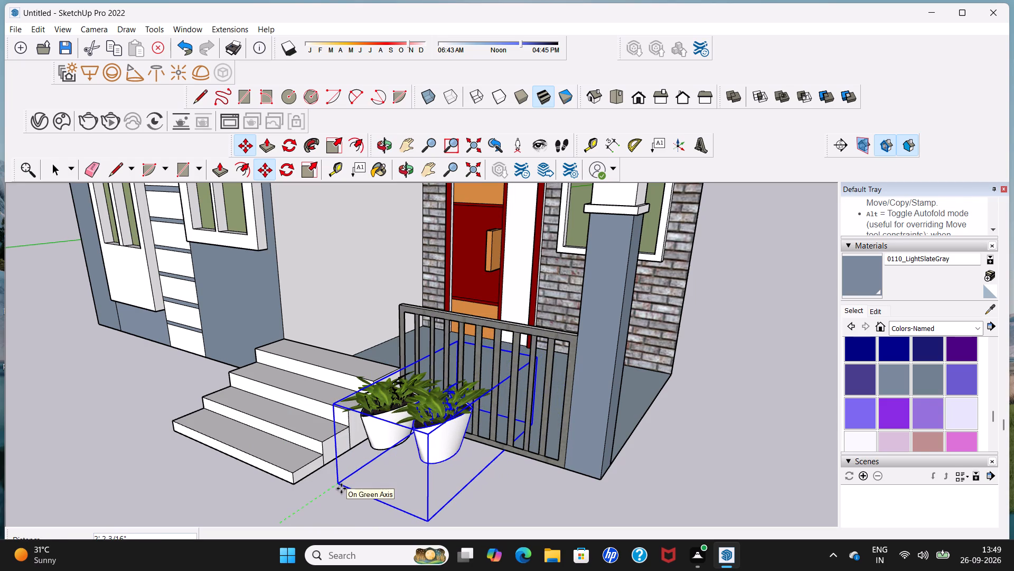
{"action": "left_click", "coordinate": [341, 489]}
{"action": "key", "text": "space"}
{"action": "middle_click_drag", "start_coordinate": [341, 485], "coordinate": [532, 473]}
{"action": "scroll", "coordinate": [341, 485], "scroll_direction": "down", "scroll_amount": 1}
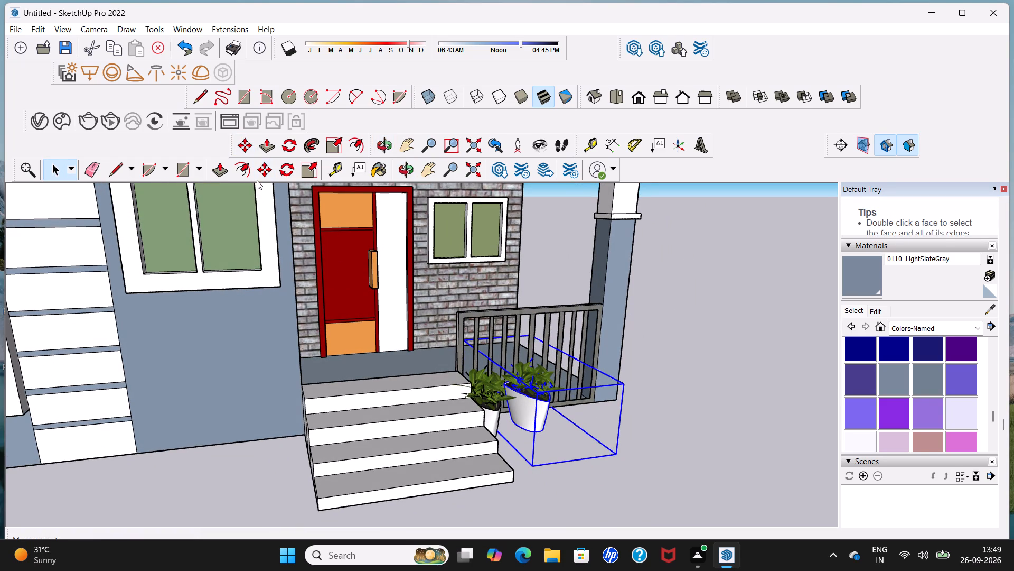
Copy the second potted plant beside itself to add a third plant to the row along the porch railing.
{"action": "left_click", "coordinate": [270, 172]}
{"action": "middle_click_drag", "start_coordinate": [702, 435], "coordinate": [698, 437]}
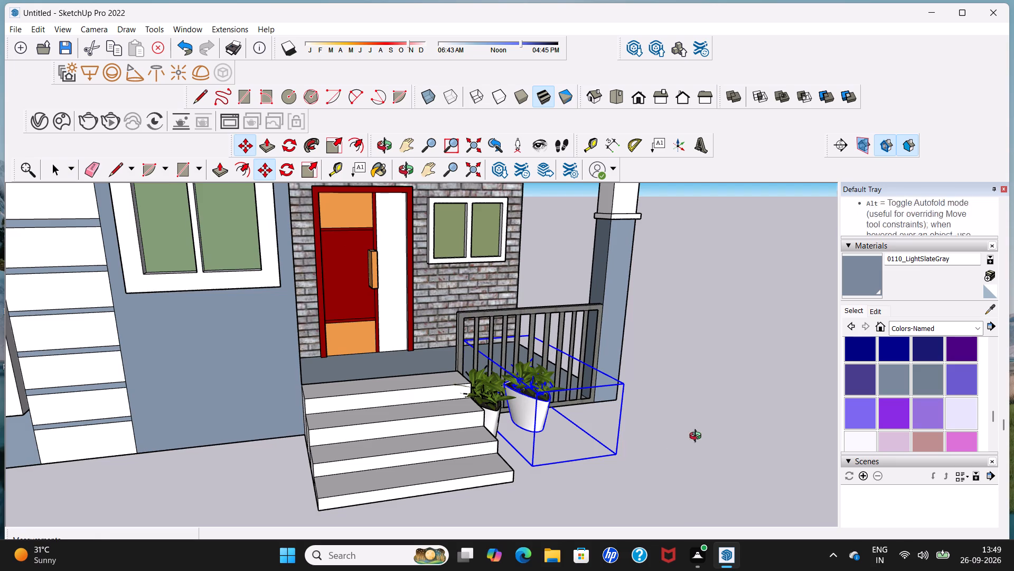
{"action": "middle_click_drag", "start_coordinate": [698, 437], "coordinate": [500, 448]}
{"action": "scroll", "coordinate": [448, 464], "scroll_direction": "down", "scroll_amount": 1}
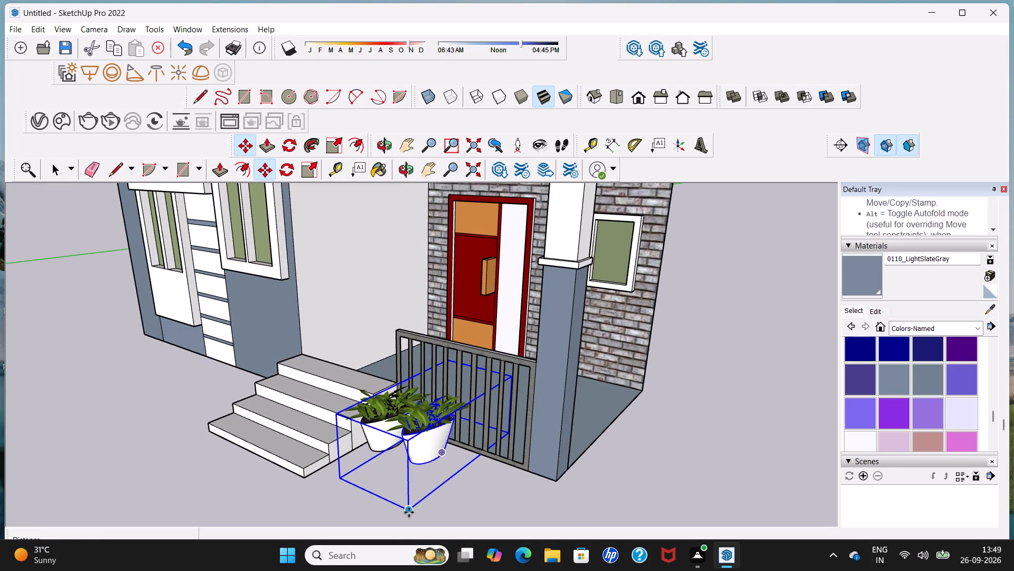
{"action": "left_click", "coordinate": [408, 513]}
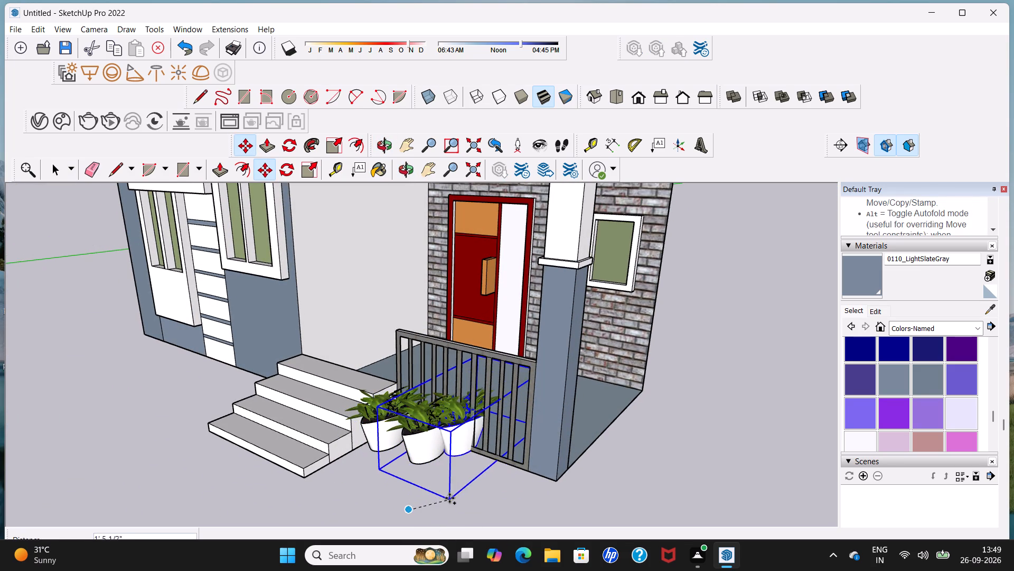
{"action": "left_click", "coordinate": [443, 523]}
{"action": "key", "text": "space"}
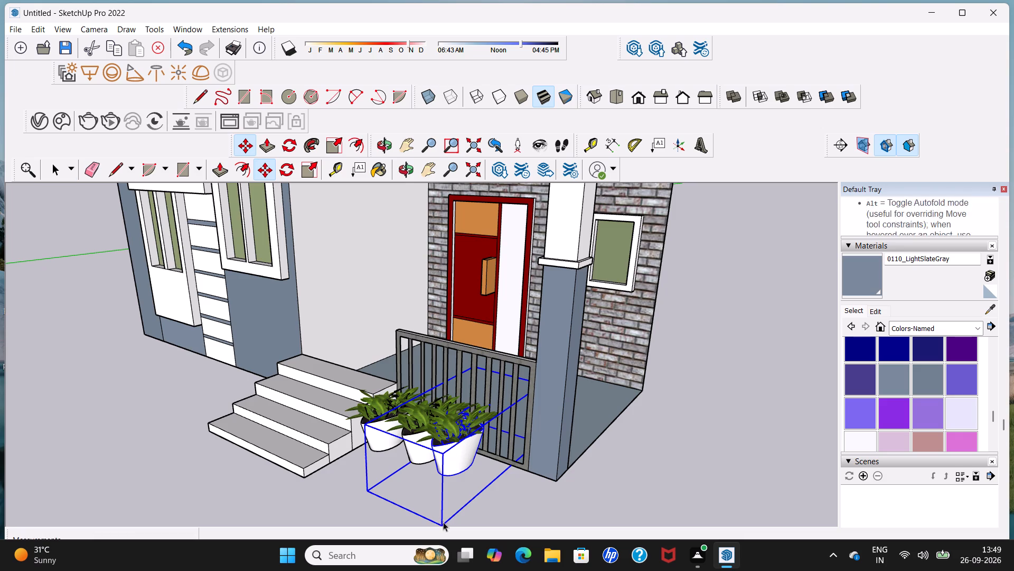
Shift the third potted plant about 6 1/2" away from the porch railing along the green axis.
{"action": "middle_click_drag", "start_coordinate": [443, 517], "coordinate": [532, 494]}
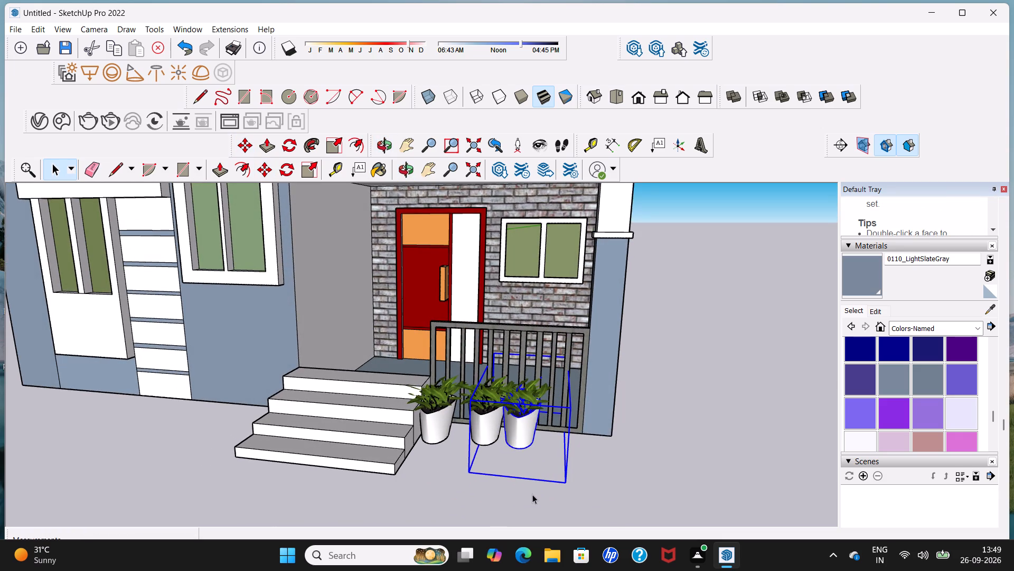
{"action": "left_click", "coordinate": [267, 173]}
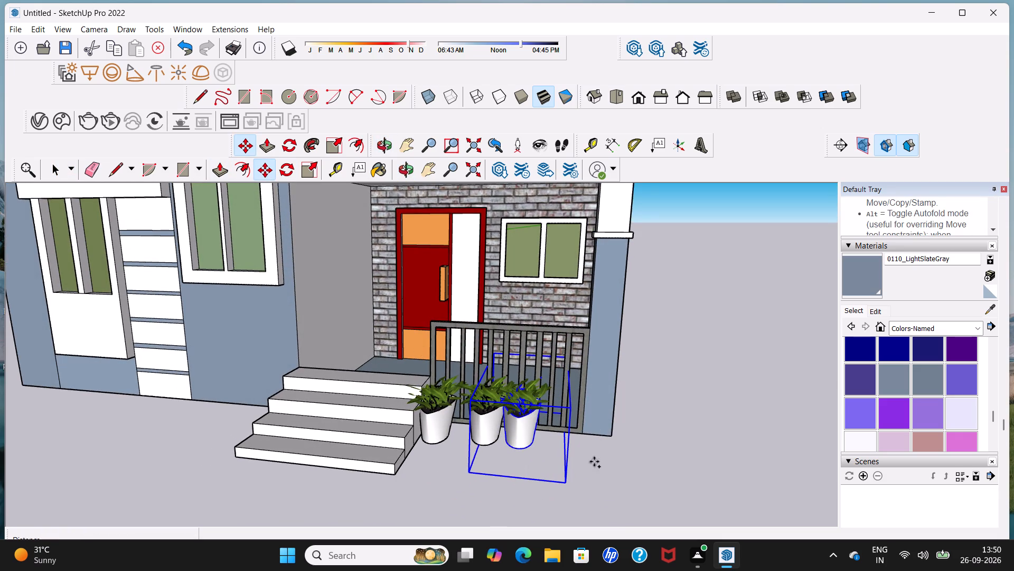
{"action": "left_click", "coordinate": [566, 480]}
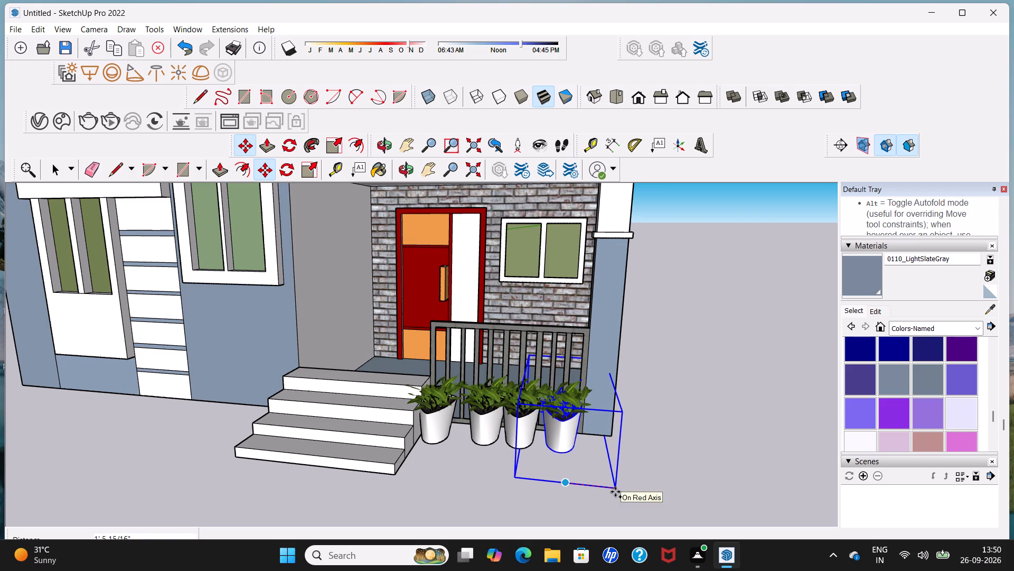
{"action": "middle_click_drag", "start_coordinate": [615, 495], "coordinate": [495, 501]}
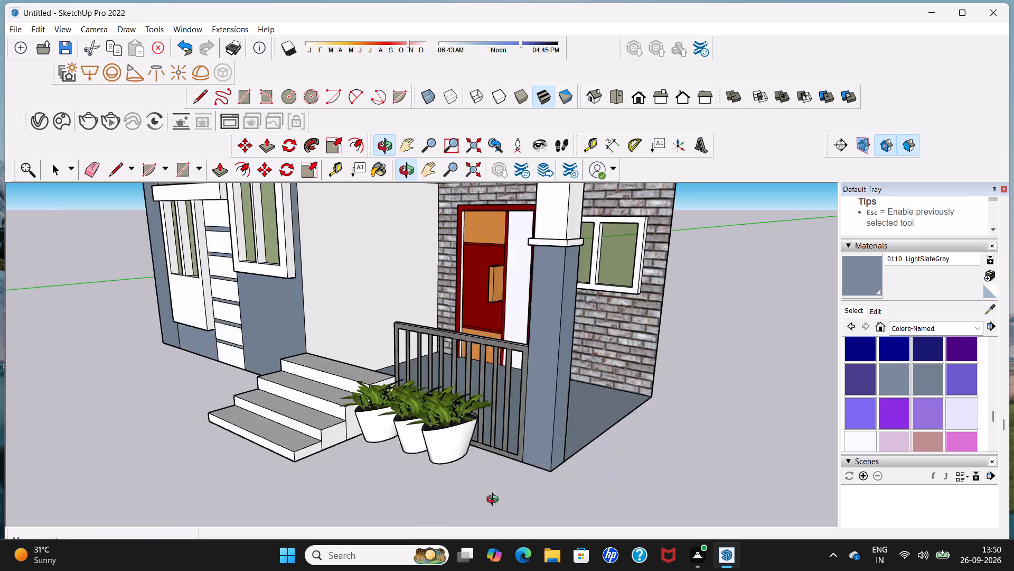
{"action": "middle_click_drag", "start_coordinate": [495, 501], "coordinate": [336, 498]}
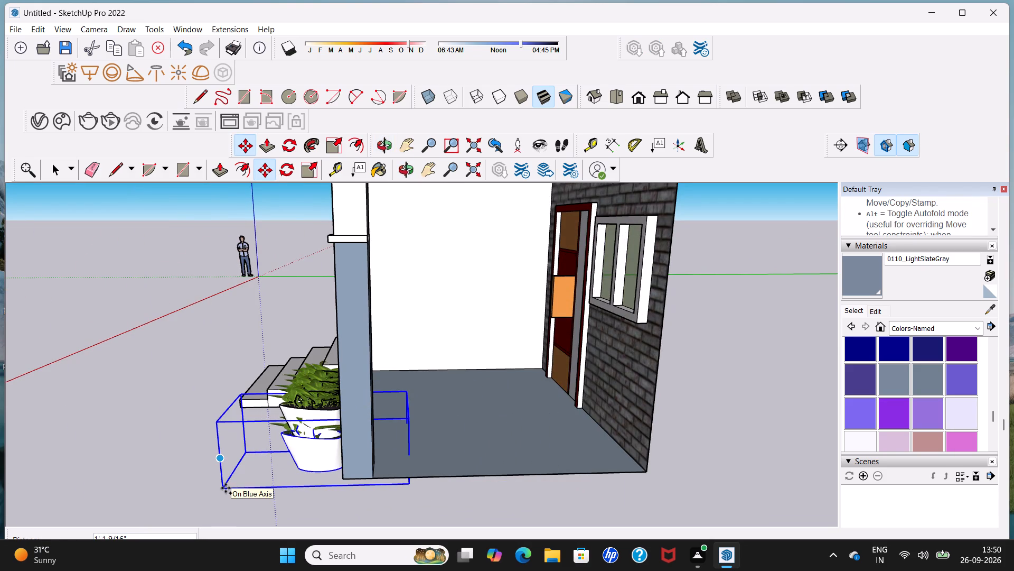
{"action": "middle_click_drag", "start_coordinate": [226, 488], "coordinate": [312, 477]}
{"action": "left_click", "coordinate": [312, 477]}
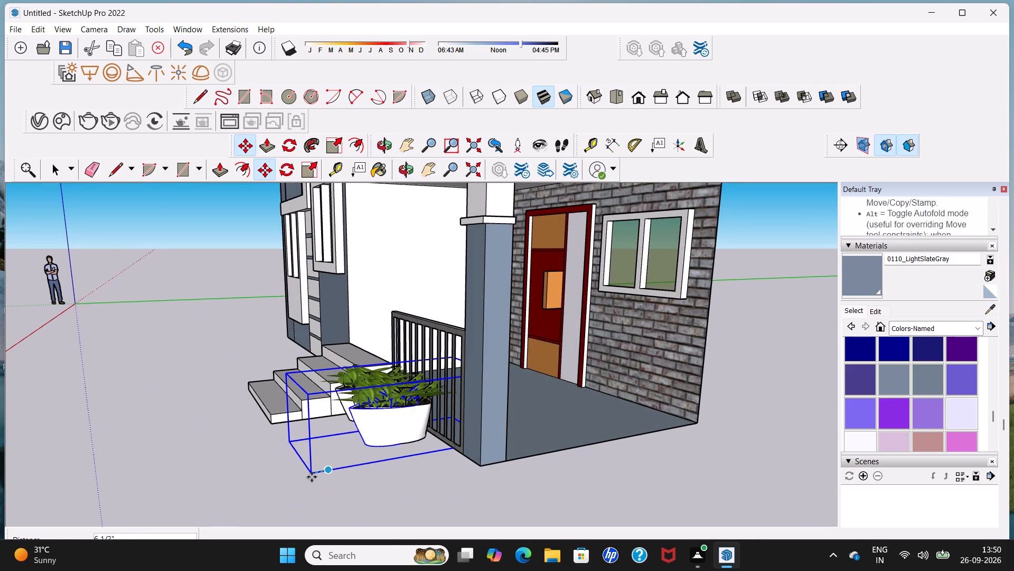
{"action": "key", "text": "space"}
Copy the third potted plant about 2' 7" along the red axis to add a fourth plant at the porch railing.
{"action": "middle_click_drag", "start_coordinate": [312, 477], "coordinate": [524, 475]}
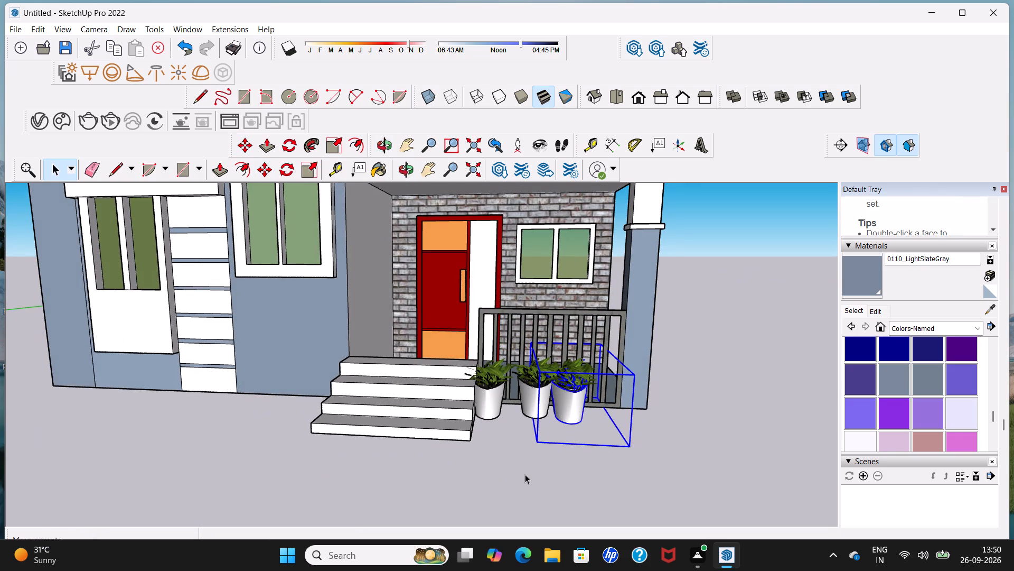
{"action": "middle_click_drag", "start_coordinate": [524, 472], "coordinate": [446, 472]}
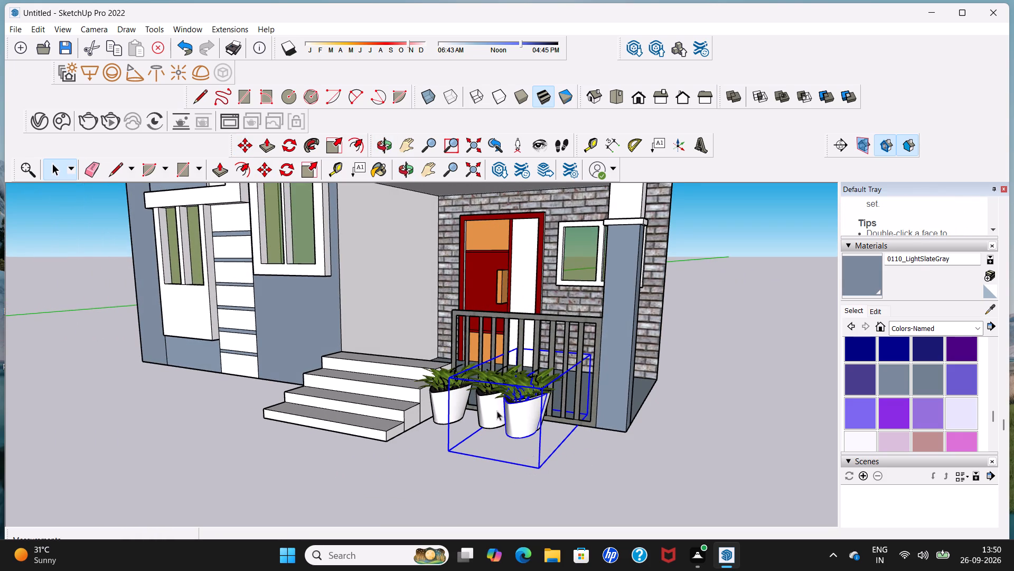
{"action": "left_click", "coordinate": [265, 170]}
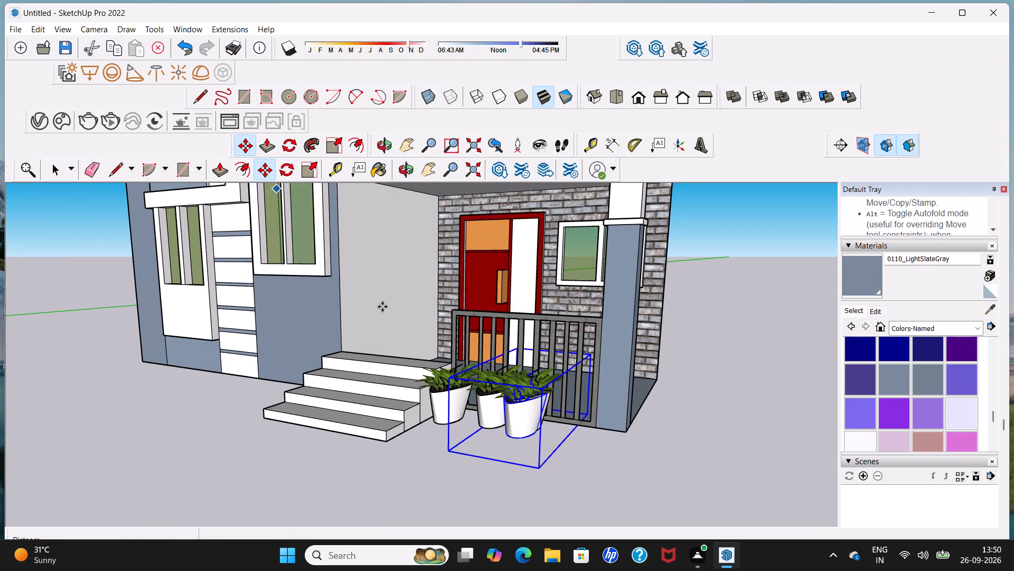
{"action": "left_click", "coordinate": [541, 467]}
{"action": "middle_click_drag", "start_coordinate": [564, 491], "coordinate": [466, 489]}
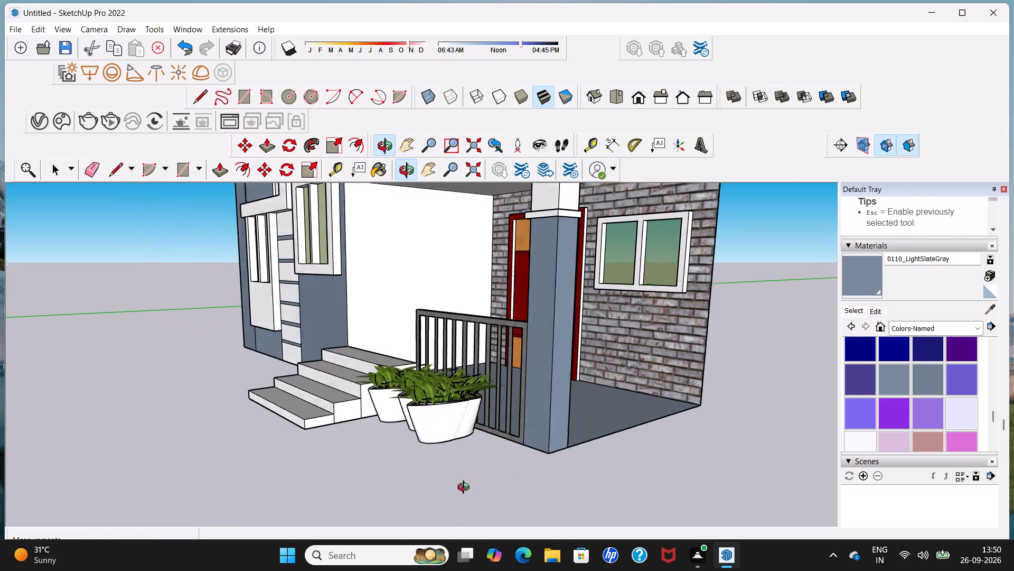
{"action": "middle_click_drag", "start_coordinate": [466, 489], "coordinate": [439, 487]}
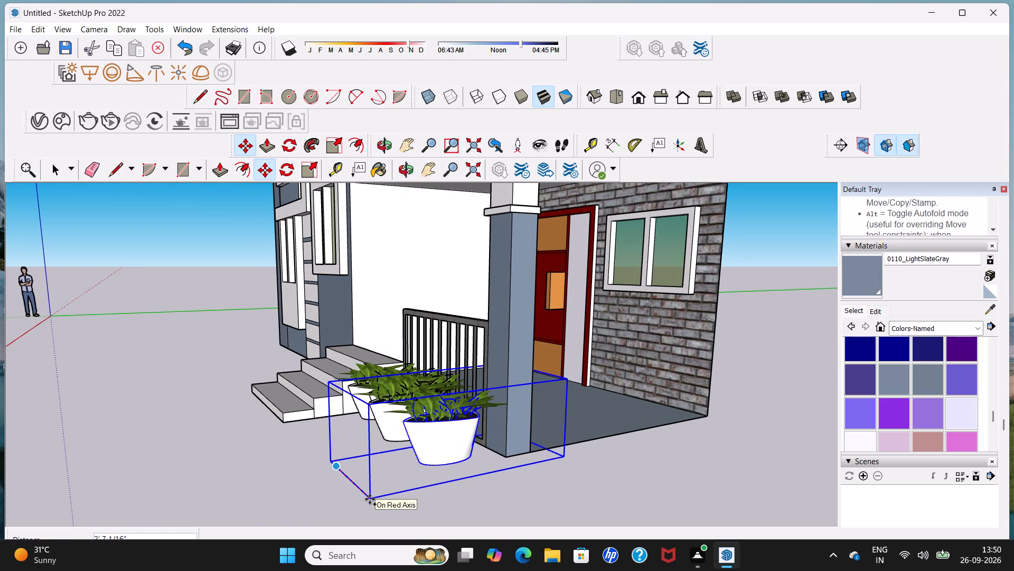
{"action": "left_click", "coordinate": [370, 499]}
{"action": "key", "text": "space"}
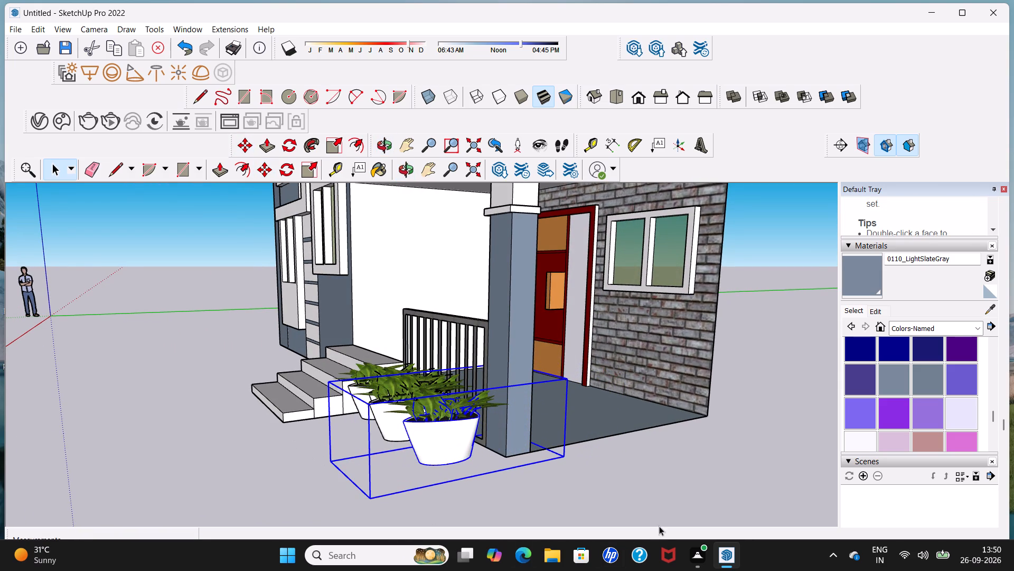
{"action": "left_click", "coordinate": [685, 484]}
Move the fourth potted plant about 1' 2" back towards the third to even out the row along the railing.
{"action": "scroll", "coordinate": [685, 471], "scroll_direction": "down", "scroll_amount": 5}
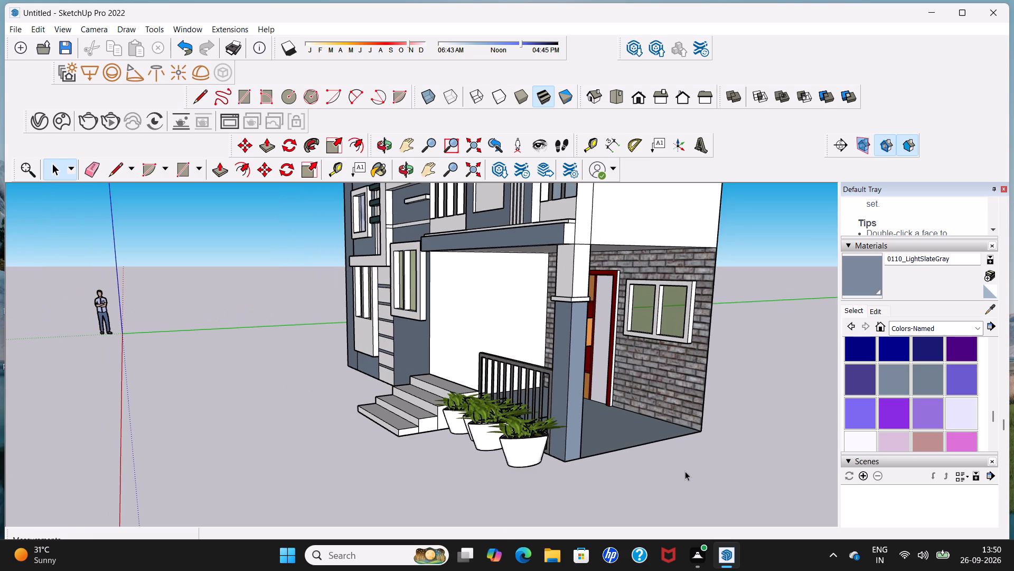
{"action": "scroll", "coordinate": [506, 371], "scroll_direction": "down", "scroll_amount": 12}
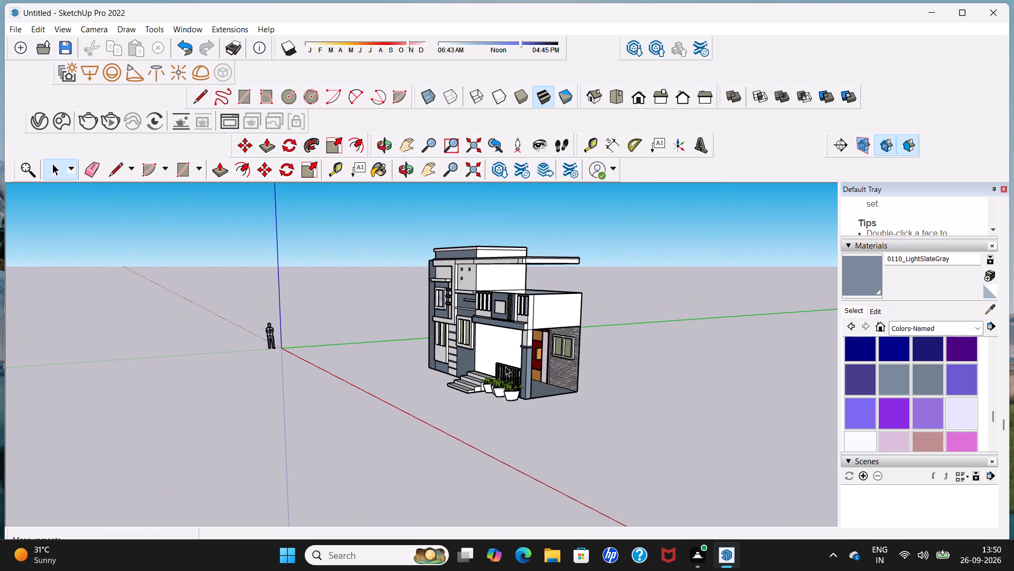
{"action": "middle_click_drag", "start_coordinate": [450, 356], "coordinate": [679, 353]}
{"action": "scroll", "coordinate": [482, 341], "scroll_direction": "up", "scroll_amount": 4}
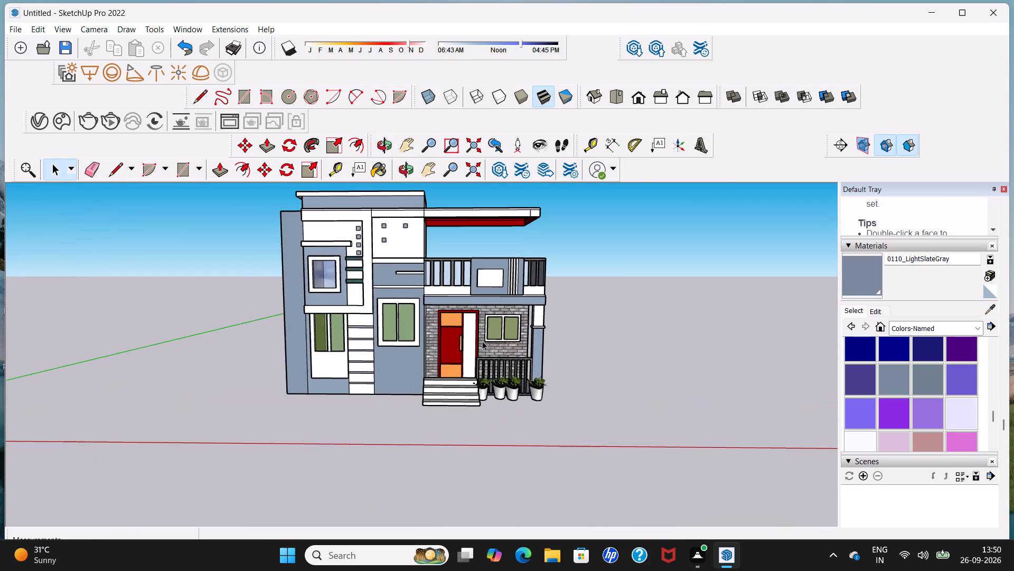
{"action": "scroll", "coordinate": [546, 385], "scroll_direction": "up", "scroll_amount": 5}
{"action": "left_click", "coordinate": [532, 397]}
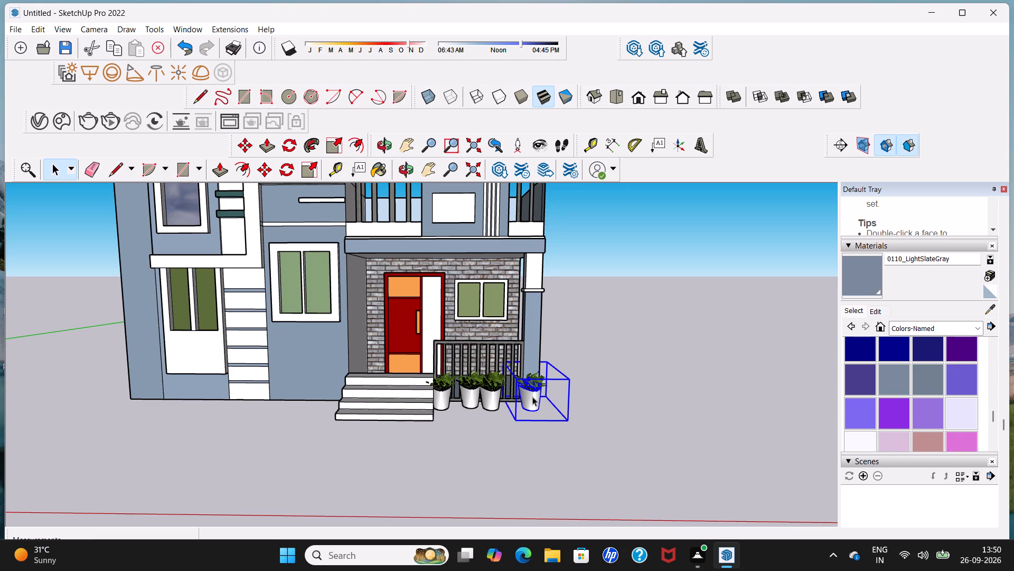
{"action": "left_click", "coordinate": [261, 171]}
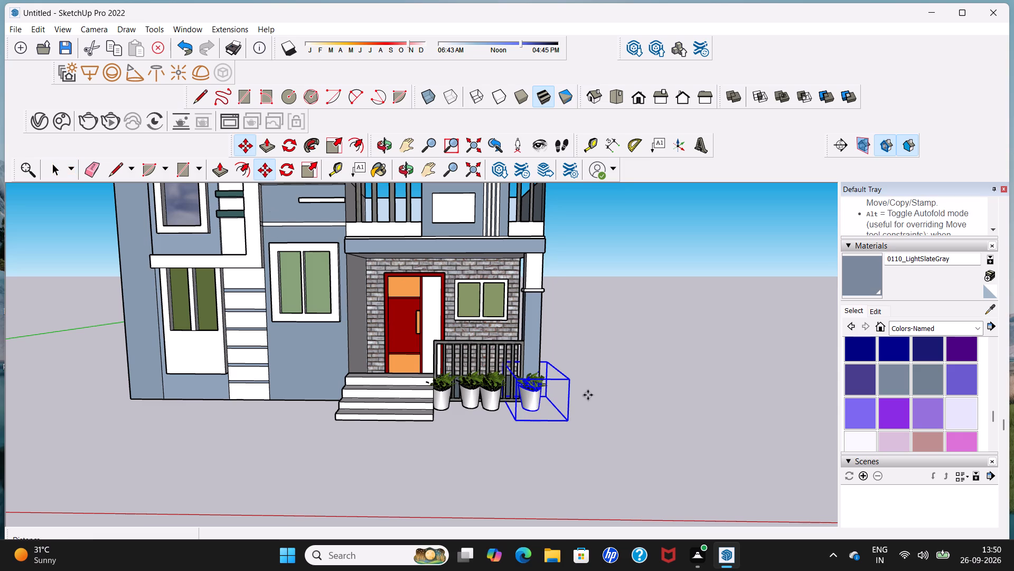
{"action": "left_click", "coordinate": [519, 420]}
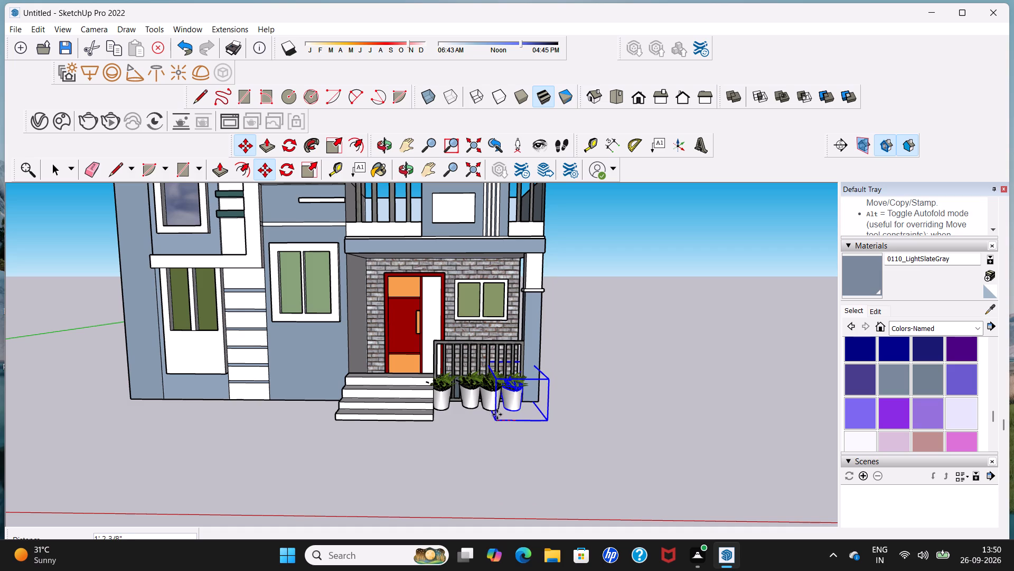
{"action": "left_click", "coordinate": [497, 415]}
{"action": "key", "text": "space"}
{"action": "left_click", "coordinate": [613, 386]}
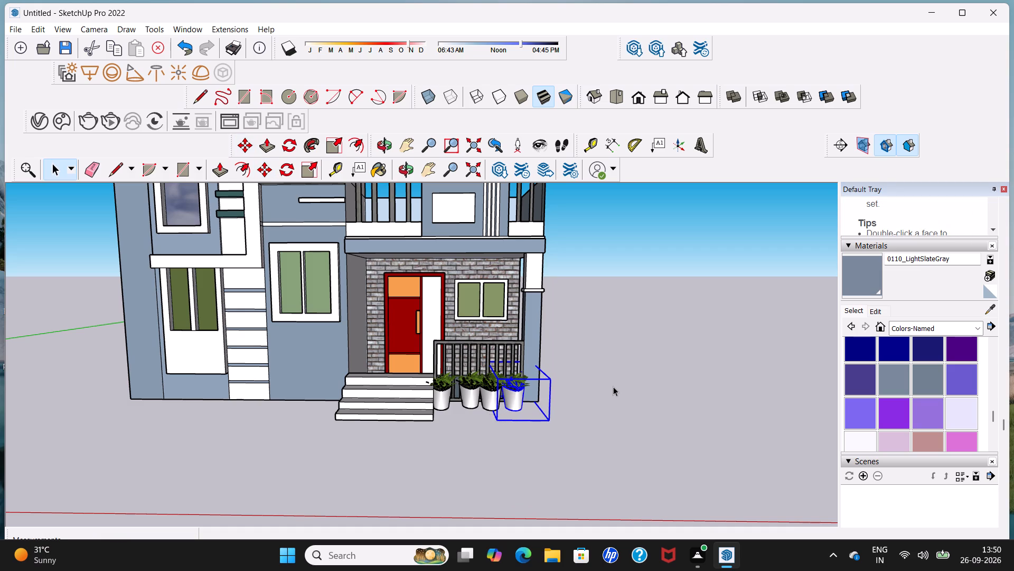
Examine the spacing and alignment of the four potted plants along the porch railing from above, the side and the front.
{"action": "middle_click_drag", "start_coordinate": [611, 395], "coordinate": [369, 504]}
{"action": "scroll", "coordinate": [403, 455], "scroll_direction": "up", "scroll_amount": 3}
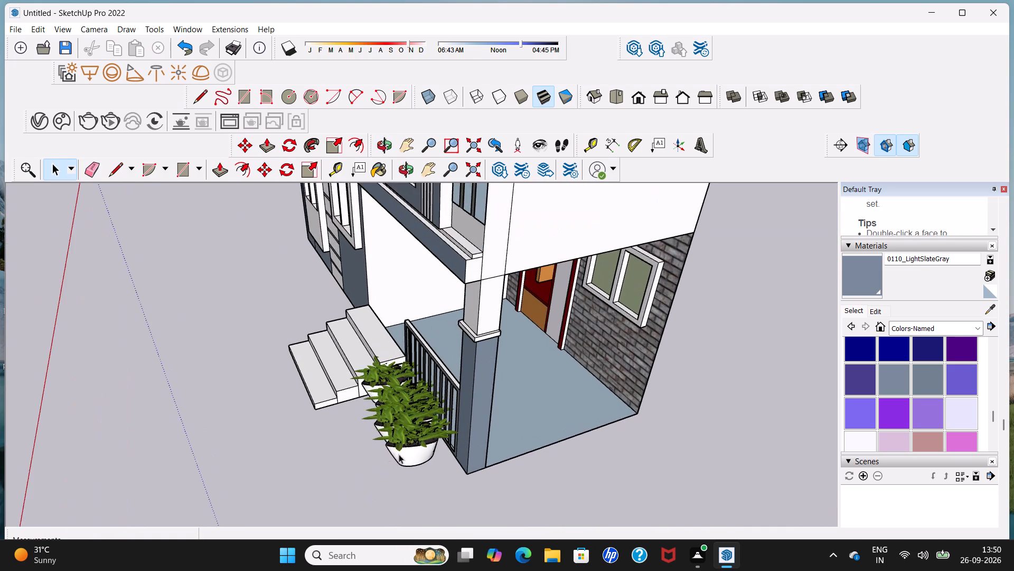
{"action": "middle_click_drag", "start_coordinate": [356, 454], "coordinate": [632, 391]}
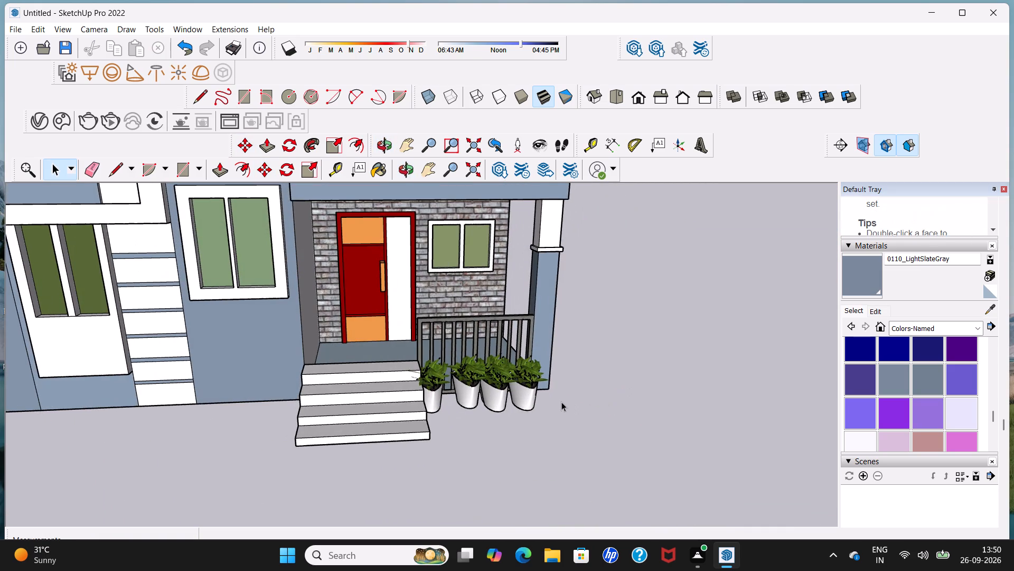
{"action": "scroll", "coordinate": [561, 402], "scroll_direction": "down", "scroll_amount": 8}
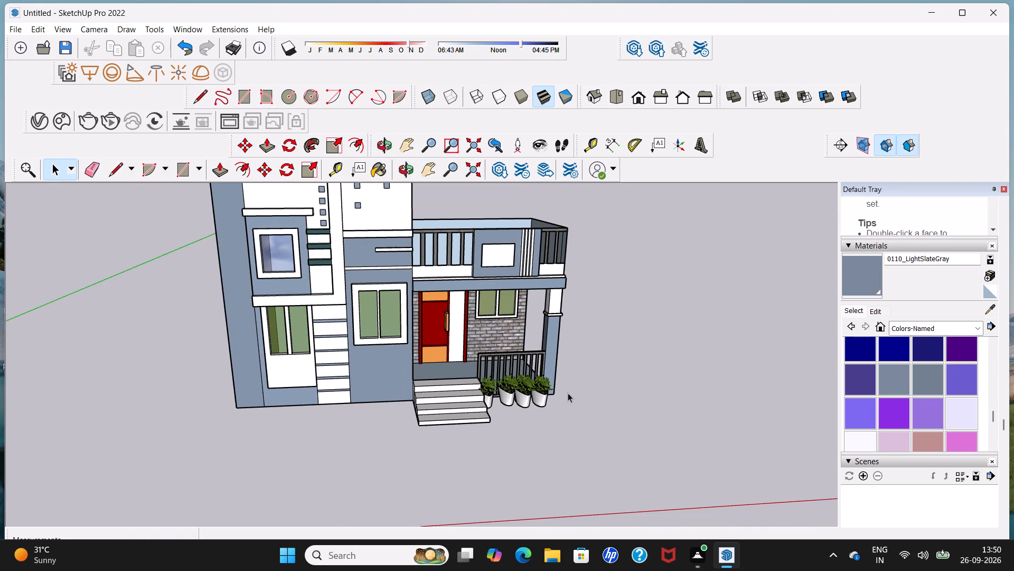
{"action": "scroll", "coordinate": [568, 393], "scroll_direction": "down", "scroll_amount": 2}
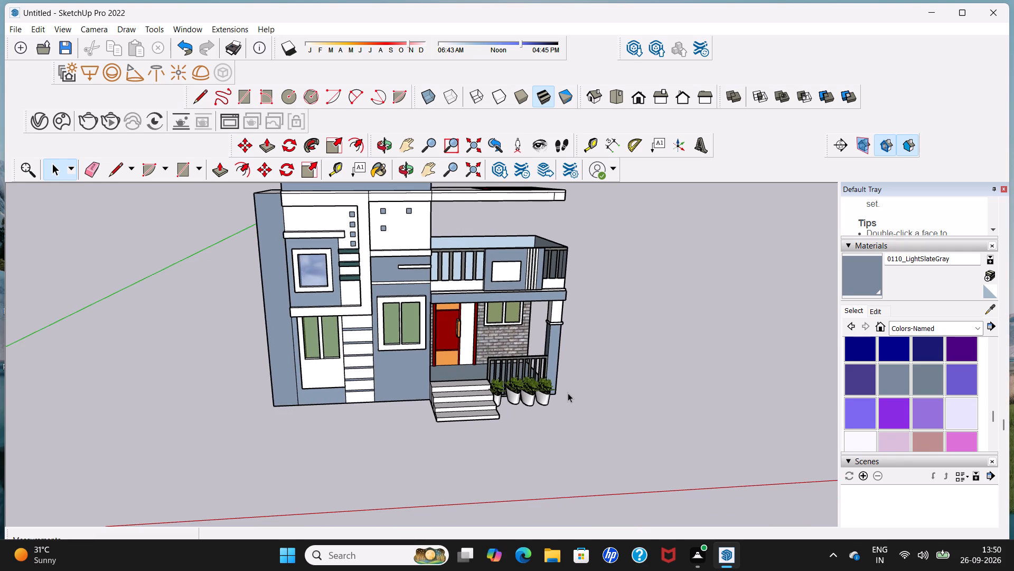
{"action": "middle_click_drag", "start_coordinate": [568, 393], "coordinate": [511, 429]}
{"action": "scroll", "coordinate": [511, 416], "scroll_direction": "down", "scroll_amount": 5}
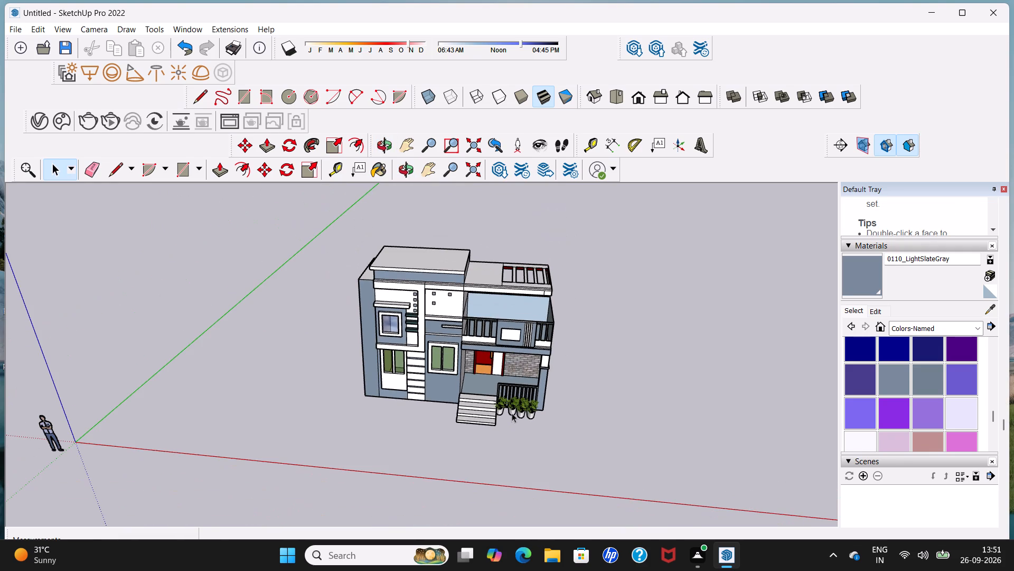
{"action": "scroll", "coordinate": [512, 413], "scroll_direction": "up", "scroll_amount": 5}
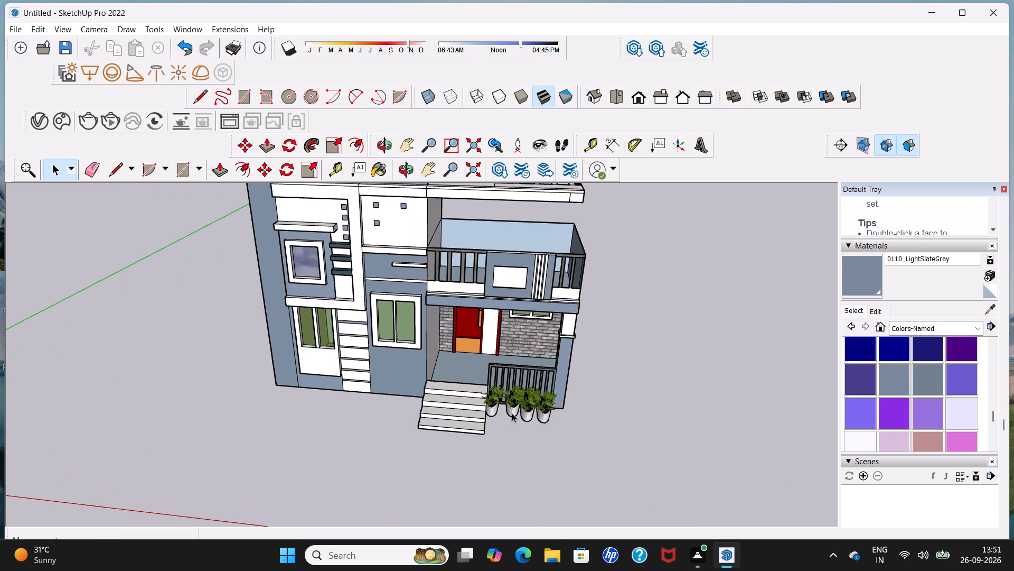
{"action": "middle_click_drag", "start_coordinate": [512, 413], "coordinate": [530, 358]}
{"action": "scroll", "coordinate": [530, 358], "scroll_direction": "up", "scroll_amount": 3}
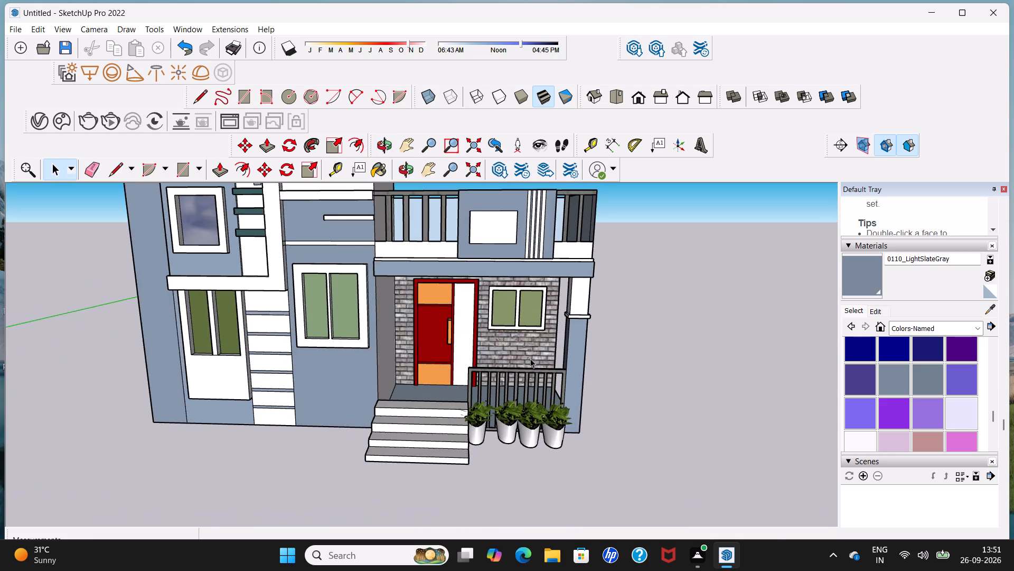
{"action": "scroll", "coordinate": [530, 358], "scroll_direction": "down", "scroll_amount": 6}
{"action": "middle_click_drag", "start_coordinate": [531, 363], "coordinate": [515, 339]}
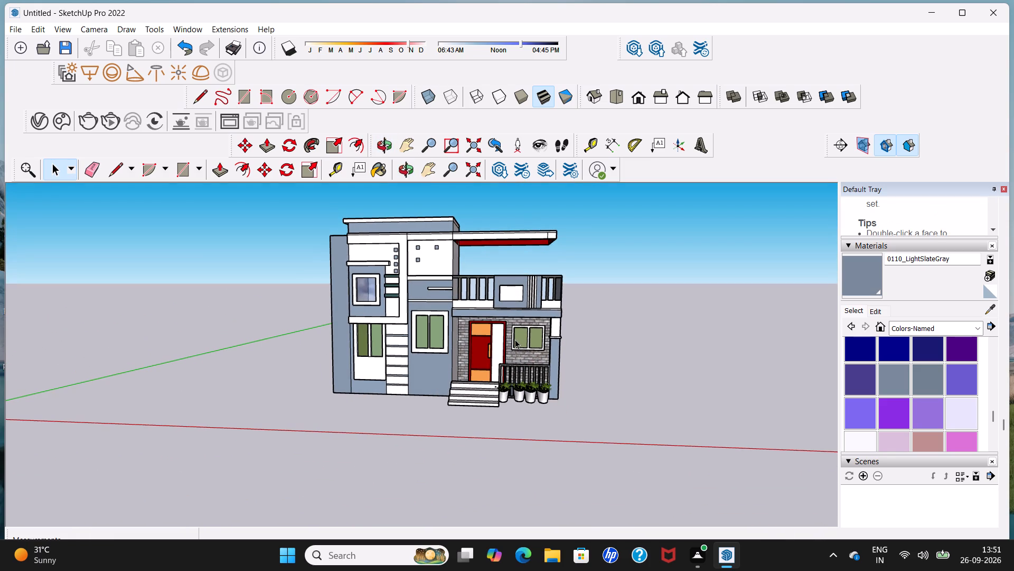
{"action": "middle_click_drag", "start_coordinate": [515, 339], "coordinate": [520, 310]}
{"action": "scroll", "coordinate": [520, 310], "scroll_direction": "down", "scroll_amount": 2}
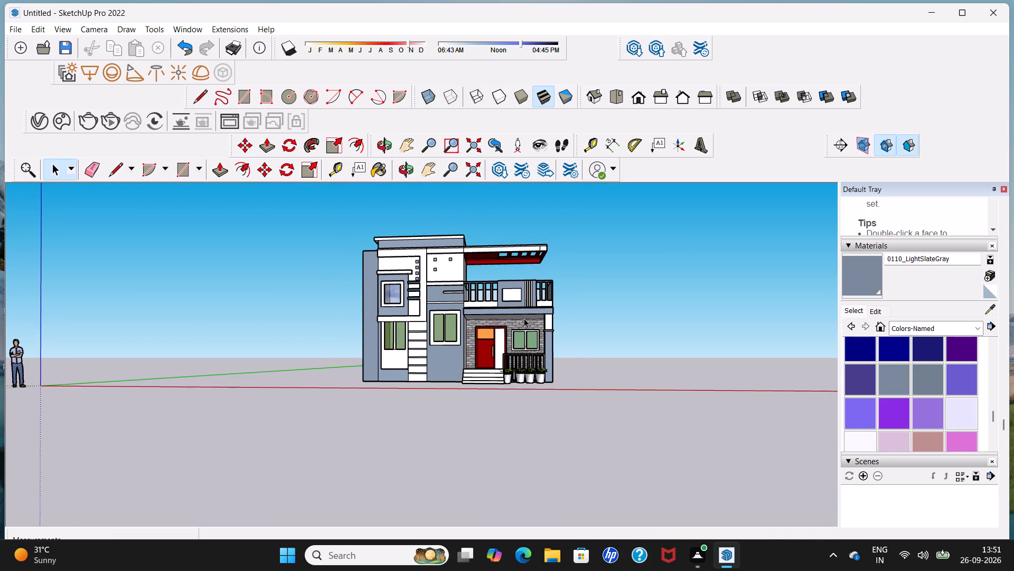
{"action": "scroll", "coordinate": [524, 325], "scroll_direction": "down", "scroll_amount": 1}
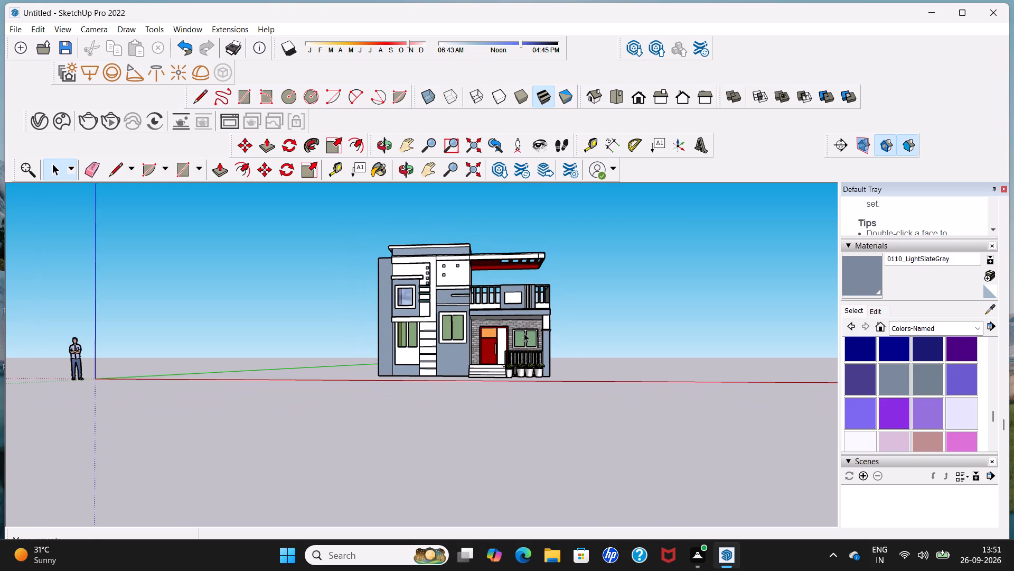
{"action": "scroll", "coordinate": [519, 353], "scroll_direction": "down", "scroll_amount": 1}
{"action": "scroll", "coordinate": [509, 376], "scroll_direction": "up", "scroll_amount": 10}
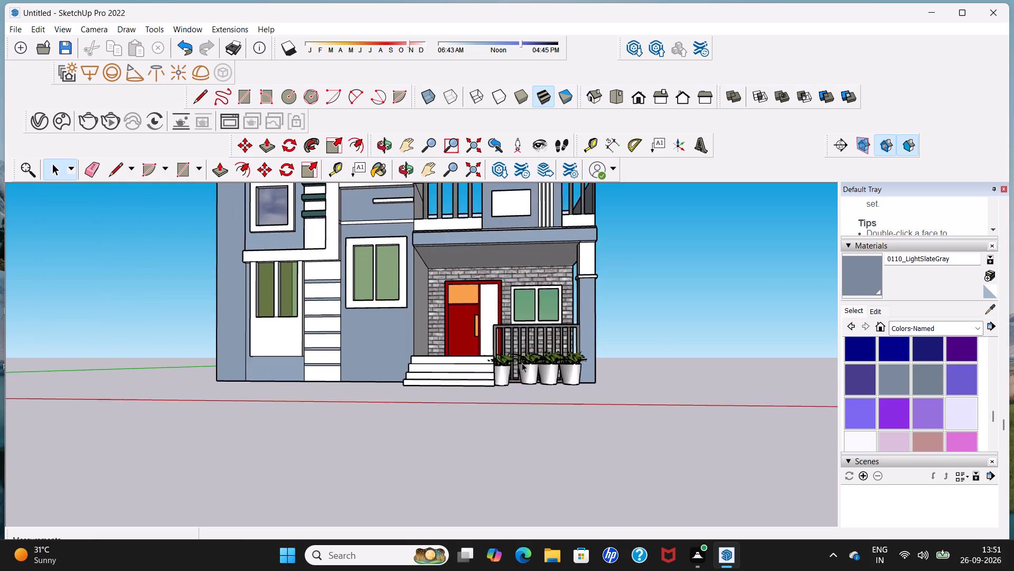
{"action": "scroll", "coordinate": [522, 363], "scroll_direction": "up", "scroll_amount": 3}
{"action": "scroll", "coordinate": [527, 351], "scroll_direction": "down", "scroll_amount": 6}
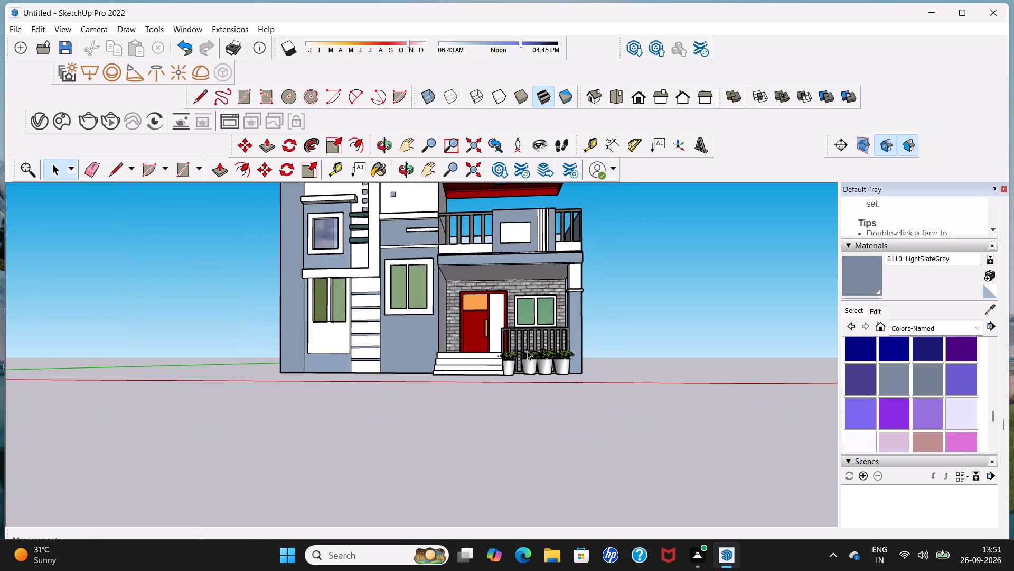
Examine the whole house from several angles, including the upper-floor facade, balcony and maroon roof pergola.
{"action": "middle_click_drag", "start_coordinate": [533, 336], "coordinate": [537, 381], "text": "shift"}
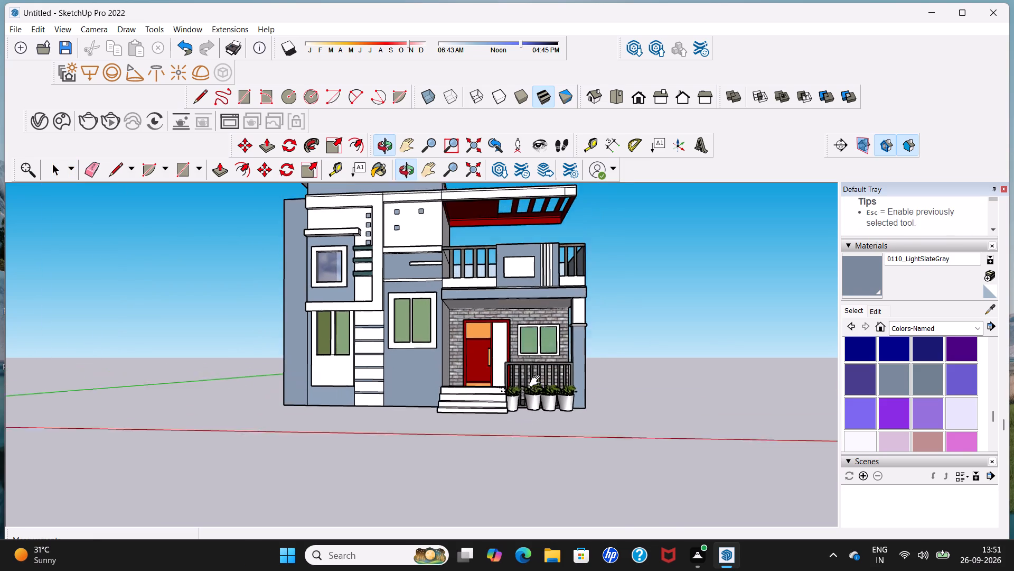
{"action": "middle_click_drag", "start_coordinate": [537, 381], "coordinate": [533, 426], "text": "shift"}
{"action": "middle_click_drag", "start_coordinate": [532, 423], "coordinate": [655, 400]}
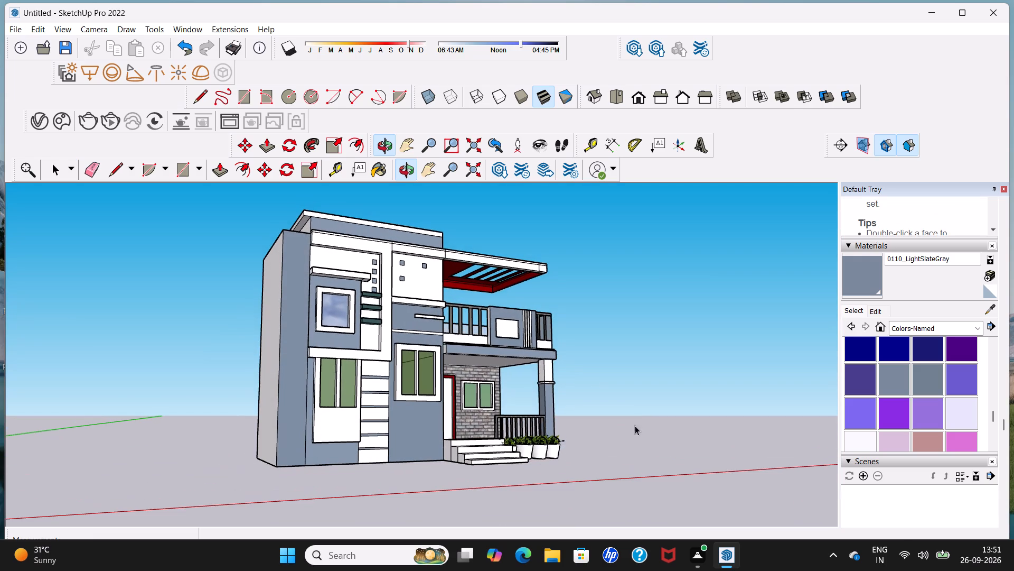
{"action": "middle_click_drag", "start_coordinate": [550, 409], "coordinate": [446, 438], "text": "shift"}
{"action": "middle_click_drag", "start_coordinate": [455, 436], "coordinate": [328, 429]}
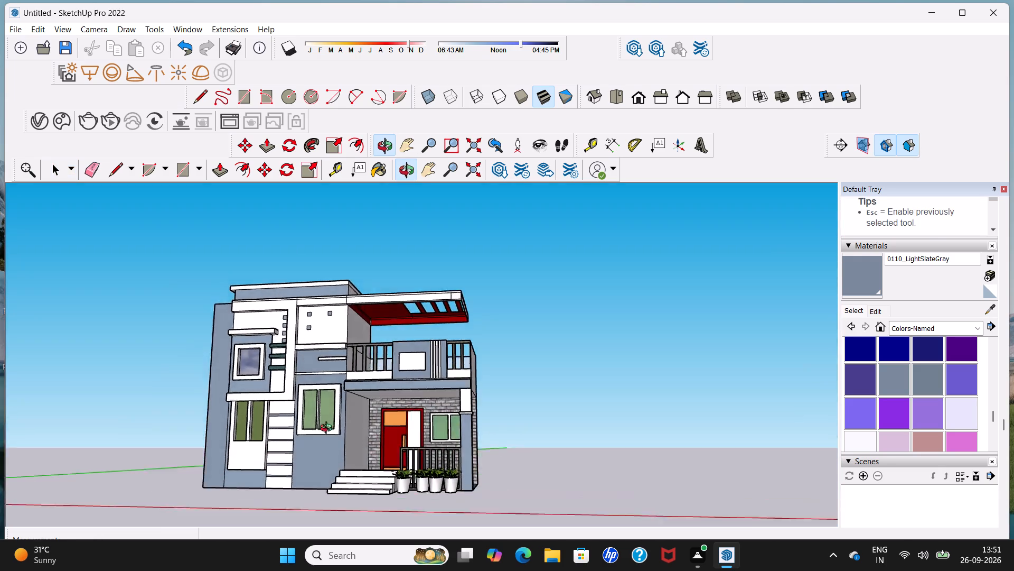
{"action": "middle_click_drag", "start_coordinate": [328, 429], "coordinate": [286, 479]}
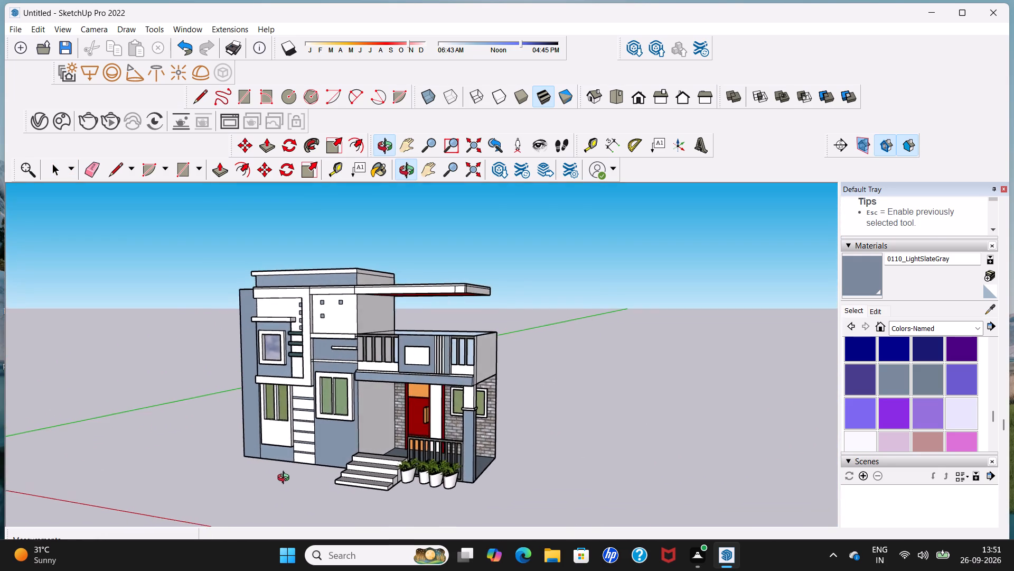
{"action": "middle_click_drag", "start_coordinate": [286, 479], "coordinate": [333, 471]}
{"action": "scroll", "coordinate": [333, 471], "scroll_direction": "up", "scroll_amount": 4}
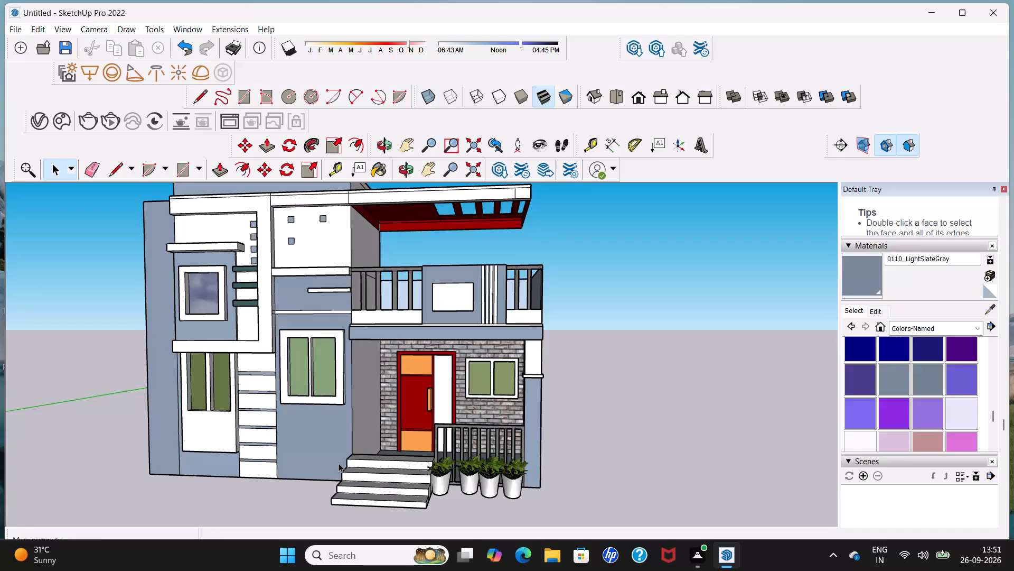
{"action": "scroll", "coordinate": [339, 463], "scroll_direction": "down", "scroll_amount": 6}
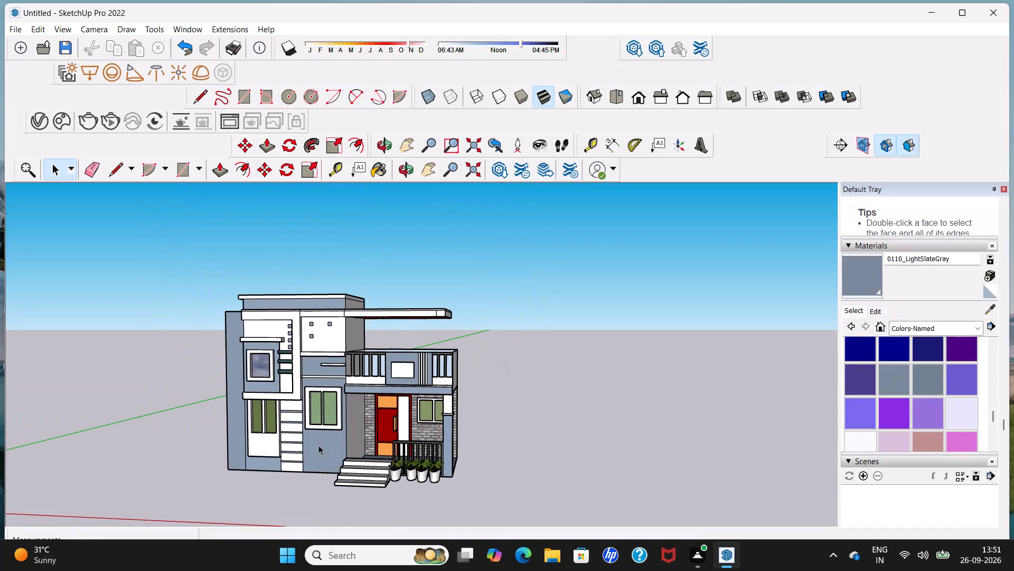
{"action": "middle_click_drag", "start_coordinate": [289, 391], "coordinate": [299, 352]}
{"action": "middle_click_drag", "start_coordinate": [287, 383], "coordinate": [296, 356]}
{"action": "scroll", "coordinate": [290, 369], "scroll_direction": "up", "scroll_amount": 1}
{"action": "middle_click_drag", "start_coordinate": [286, 384], "coordinate": [295, 360]}
{"action": "scroll", "coordinate": [296, 362], "scroll_direction": "up", "scroll_amount": 2}
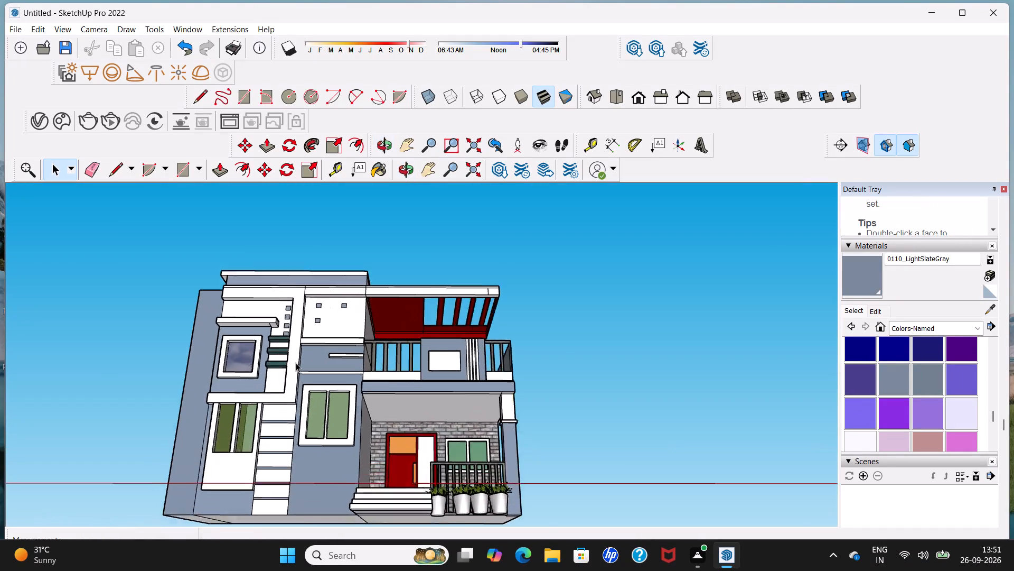
{"action": "scroll", "coordinate": [296, 363], "scroll_direction": "up", "scroll_amount": 7}
{"action": "middle_click_drag", "start_coordinate": [264, 373], "coordinate": [276, 336]}
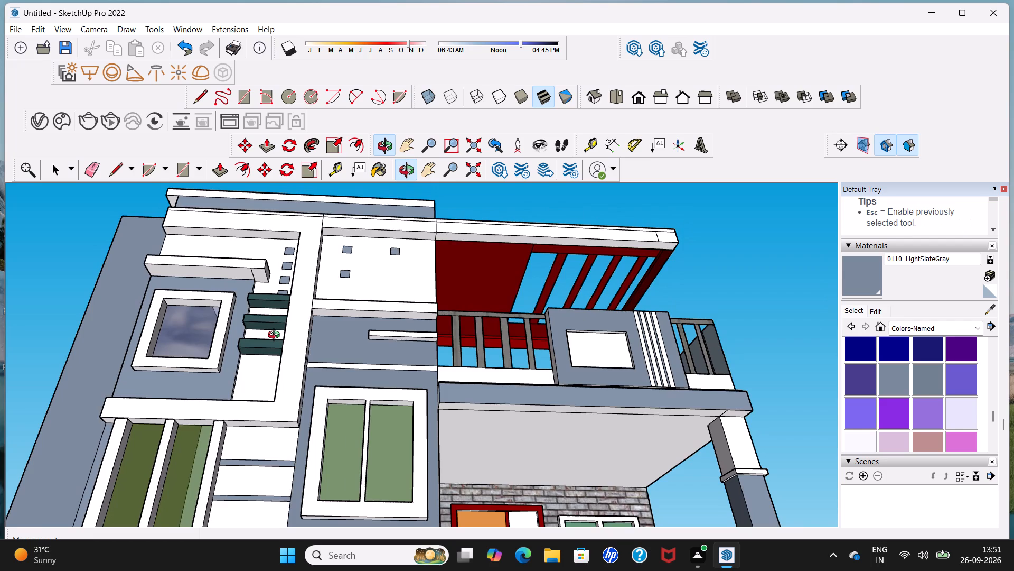
{"action": "middle_click_drag", "start_coordinate": [276, 336], "coordinate": [262, 398]}
{"action": "scroll", "coordinate": [260, 393], "scroll_direction": "down", "scroll_amount": 6}
{"action": "scroll", "coordinate": [335, 351], "scroll_direction": "down", "scroll_amount": 2}
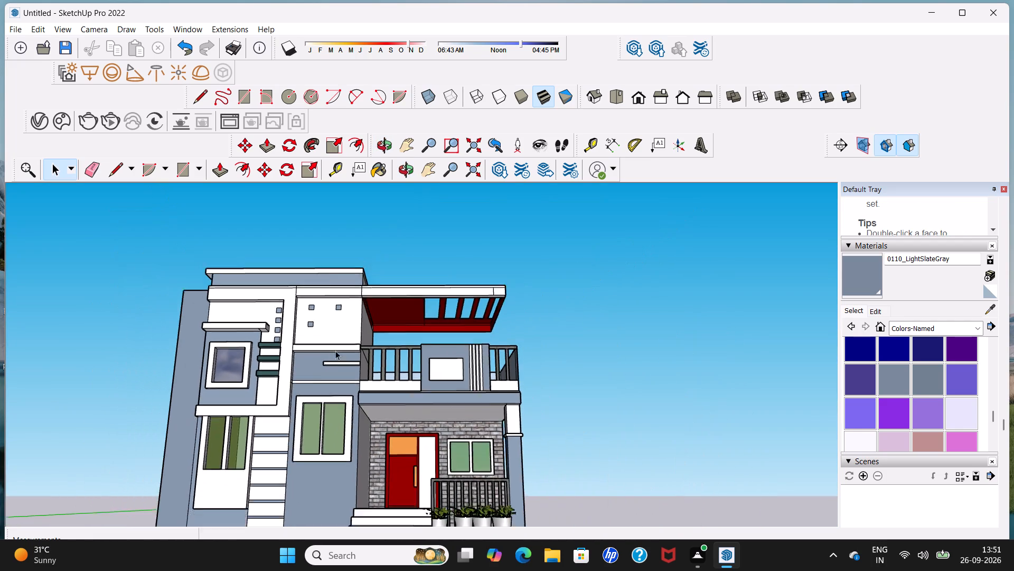
{"action": "scroll", "coordinate": [335, 351], "scroll_direction": "down", "scroll_amount": 5}
{"action": "middle_click_drag", "start_coordinate": [364, 350], "coordinate": [360, 490]}
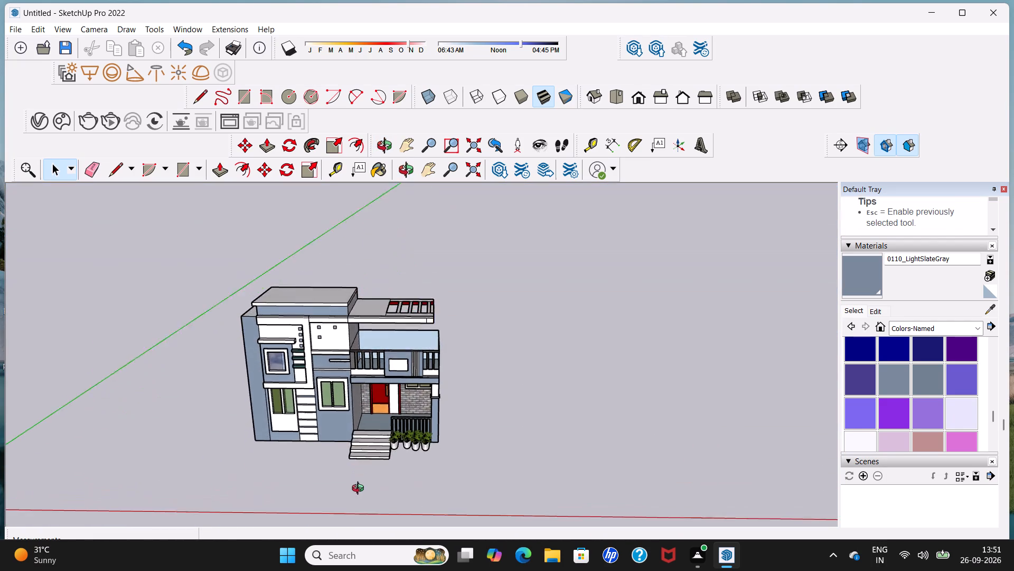
Examine the finished house from the front and both front corners, ending on a slightly angled front view of the whole facade.
{"action": "middle_click_drag", "start_coordinate": [360, 490], "coordinate": [361, 502]}
{"action": "middle_click_drag", "start_coordinate": [352, 425], "coordinate": [311, 420]}
{"action": "scroll", "coordinate": [318, 400], "scroll_direction": "up", "scroll_amount": 2}
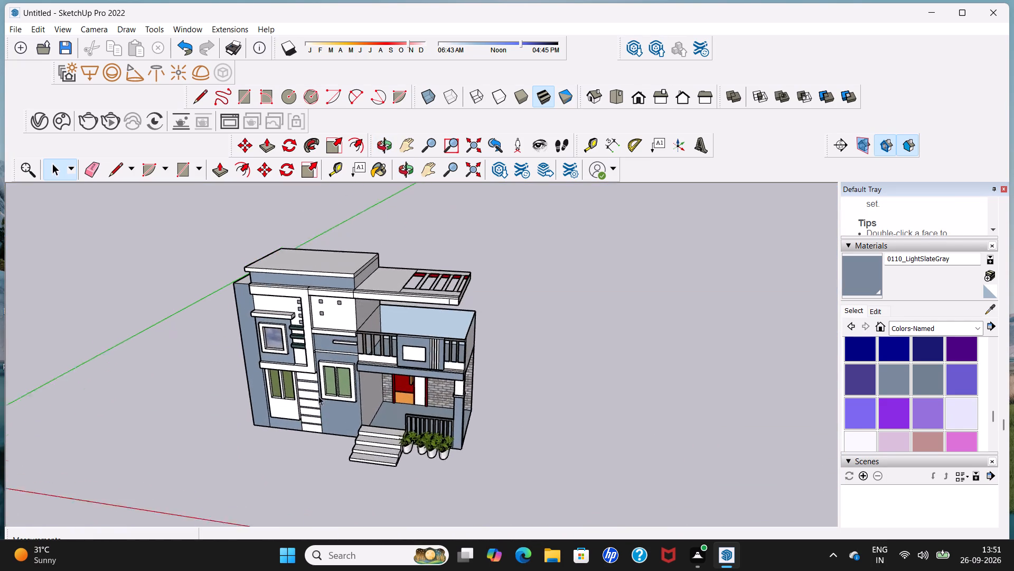
{"action": "scroll", "coordinate": [318, 396], "scroll_direction": "up", "scroll_amount": 2}
{"action": "middle_click_drag", "start_coordinate": [344, 368], "coordinate": [327, 343]}
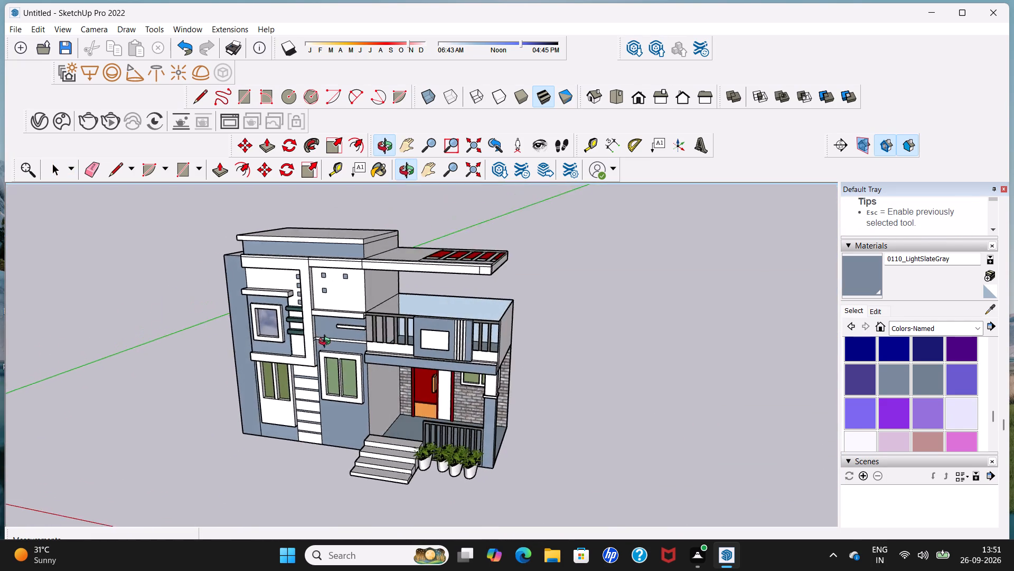
{"action": "middle_click_drag", "start_coordinate": [327, 343], "coordinate": [317, 326]}
{"action": "scroll", "coordinate": [364, 347], "scroll_direction": "up", "scroll_amount": 4}
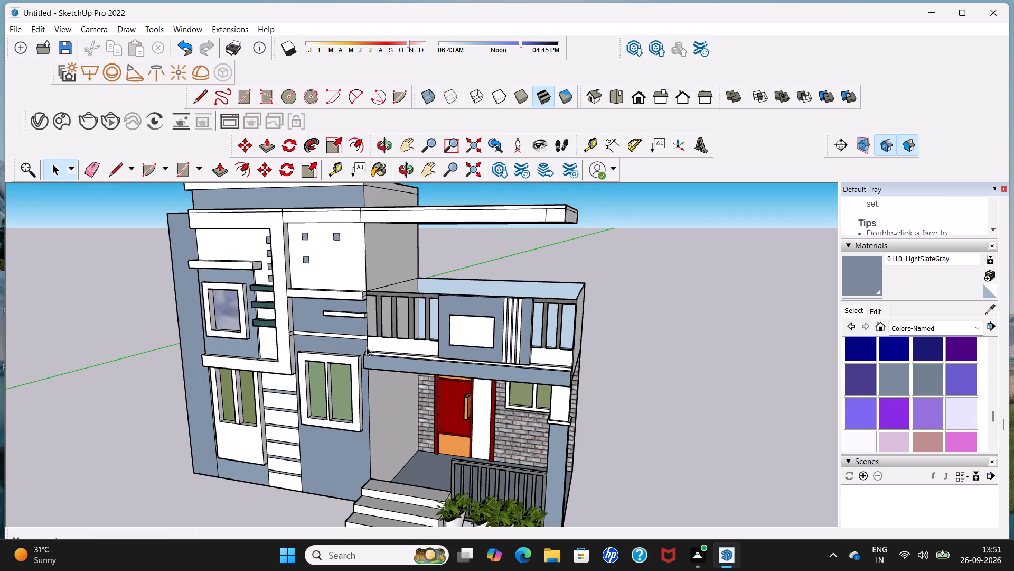
{"action": "scroll", "coordinate": [366, 347], "scroll_direction": "down", "scroll_amount": 5}
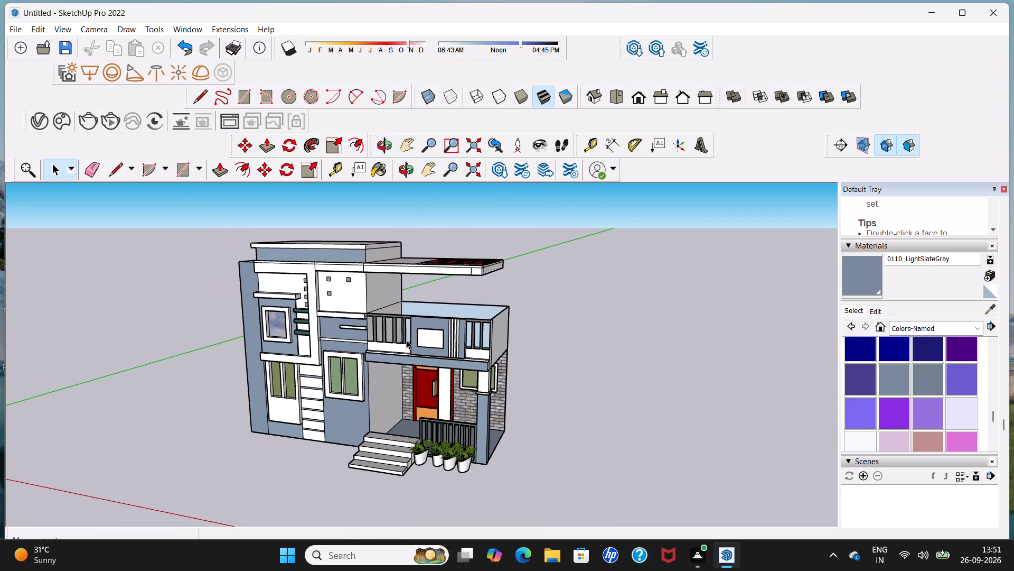
{"action": "middle_click_drag", "start_coordinate": [406, 340], "coordinate": [443, 320]}
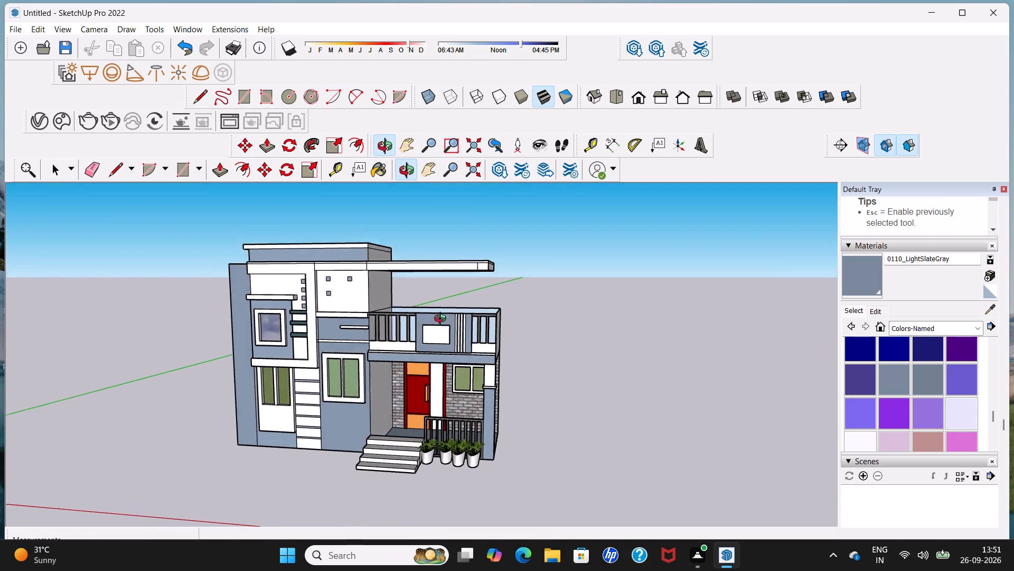
{"action": "middle_click_drag", "start_coordinate": [443, 320], "coordinate": [379, 294]}
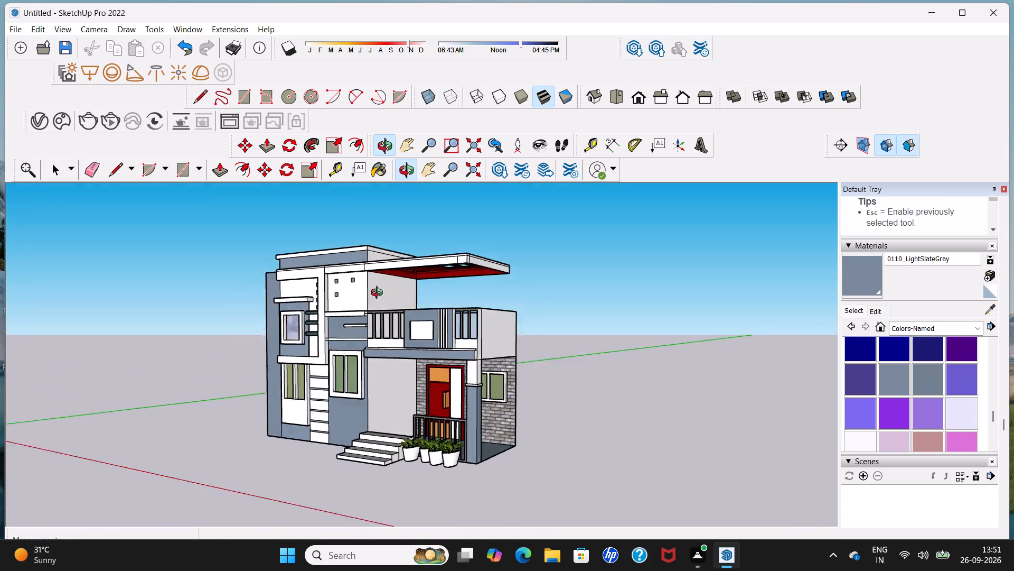
{"action": "middle_click_drag", "start_coordinate": [379, 294], "coordinate": [439, 321]}
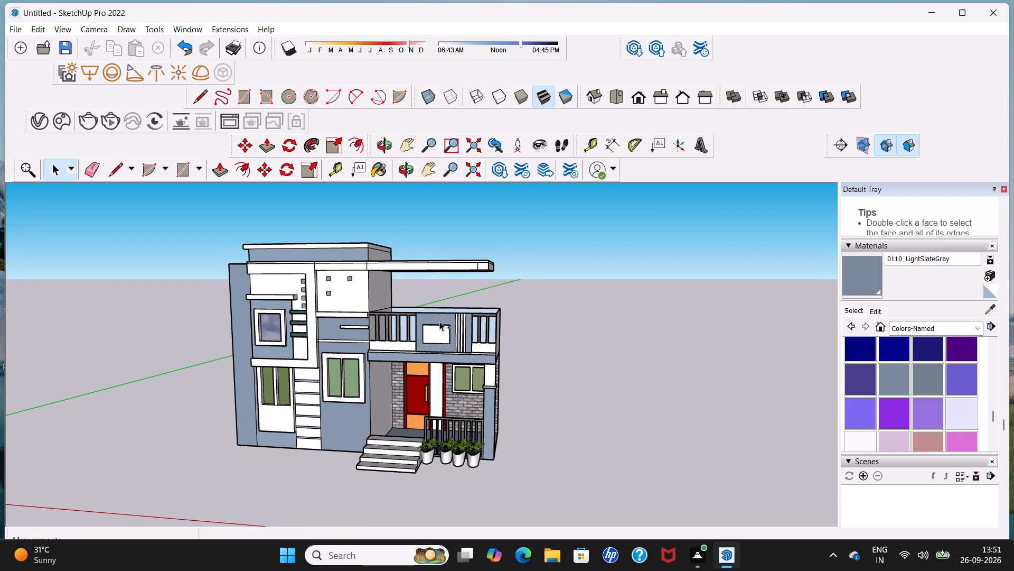
Save the model in the Documents folder as a SketchUp file named "ghouse 05".
{"action": "key", "text": "ctrl+s"}
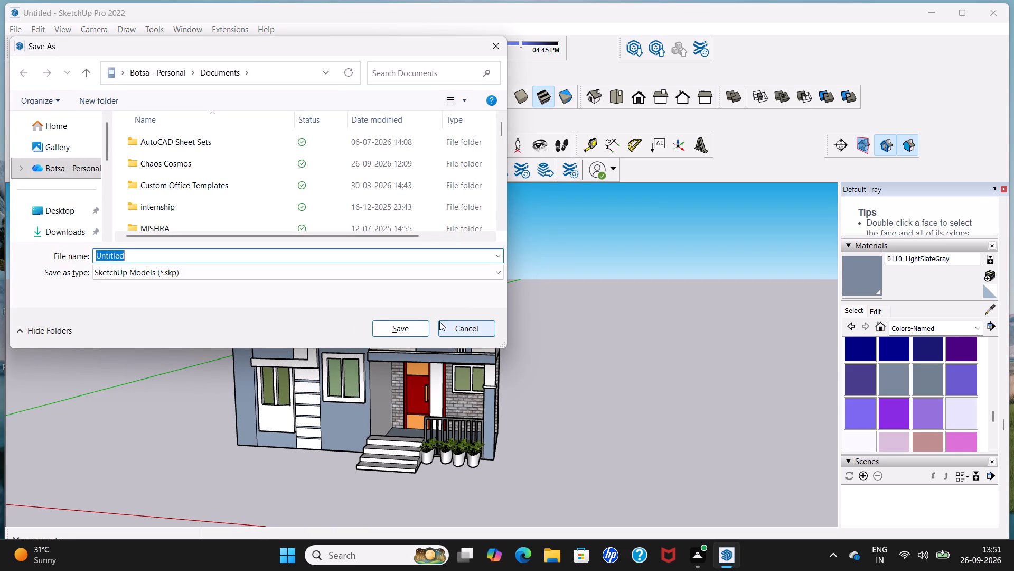
{"action": "key", "text": "space"}
{"action": "type", "text": "gh"}
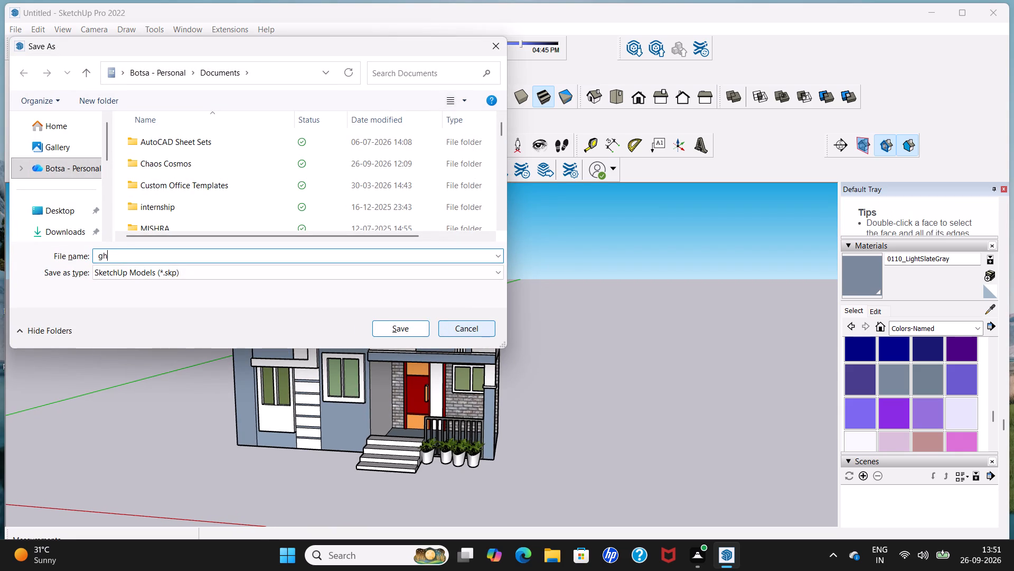
{"action": "key", "text": "o"}
{"action": "type", "text": "use"}
{"action": "key", "text": "space"}
{"action": "type", "text": "05"}
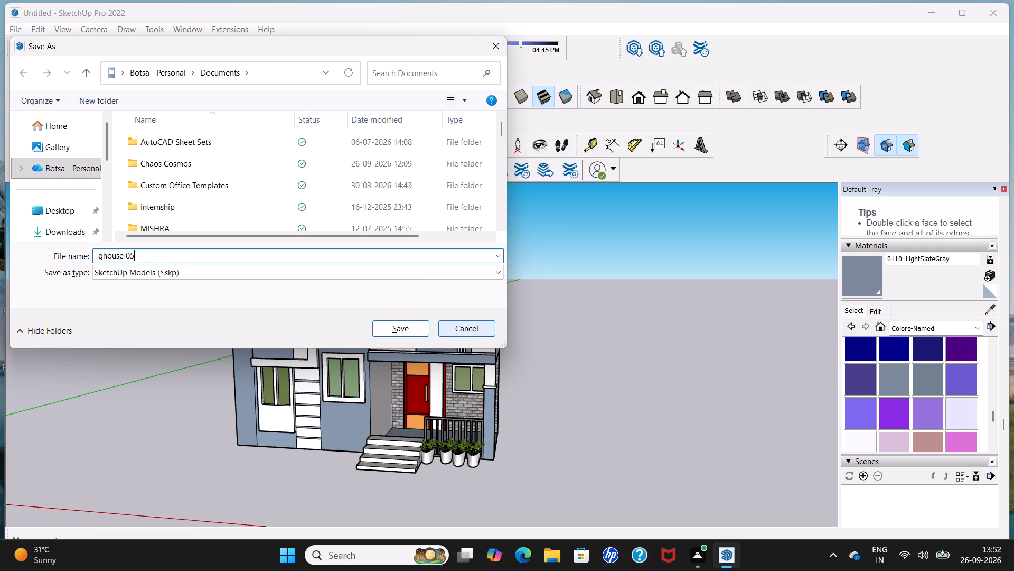
{"action": "left_click", "coordinate": [409, 329]}
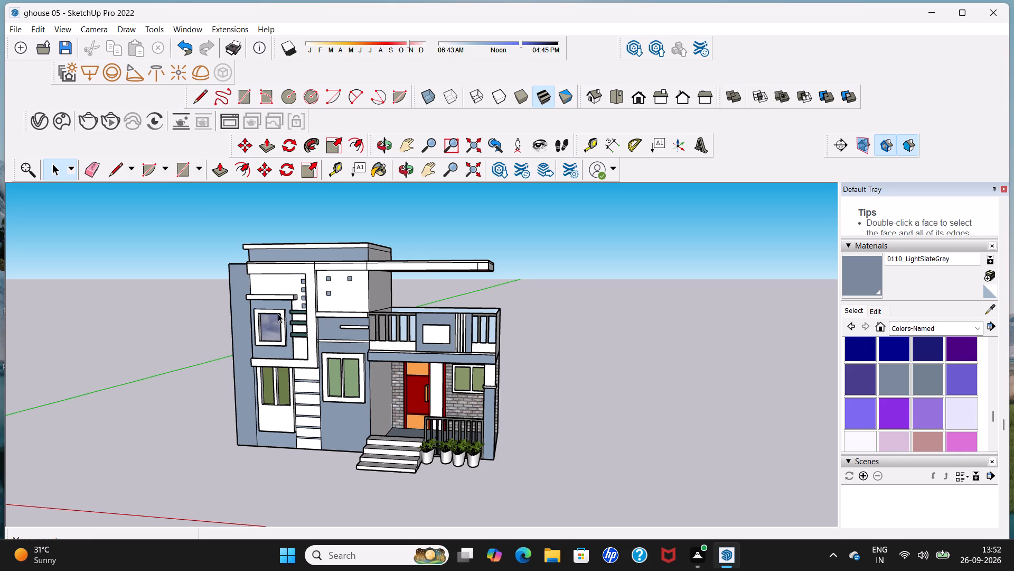
Export the current view as a 2D JPEG image named "ghouse 05 PDF" in the Downloads folder.
{"action": "left_click", "coordinate": [15, 29]}
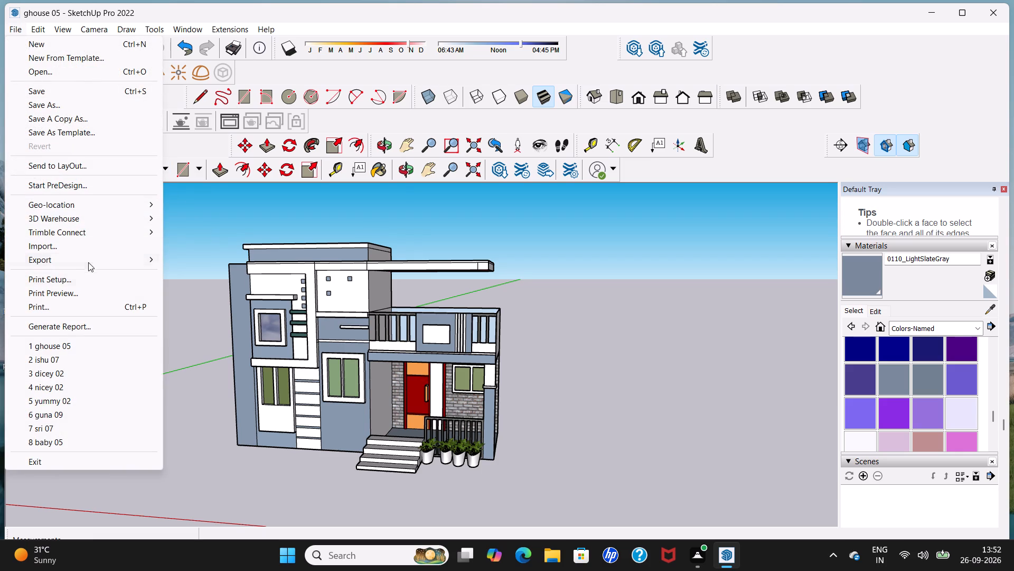
{"action": "left_click", "coordinate": [95, 263]}
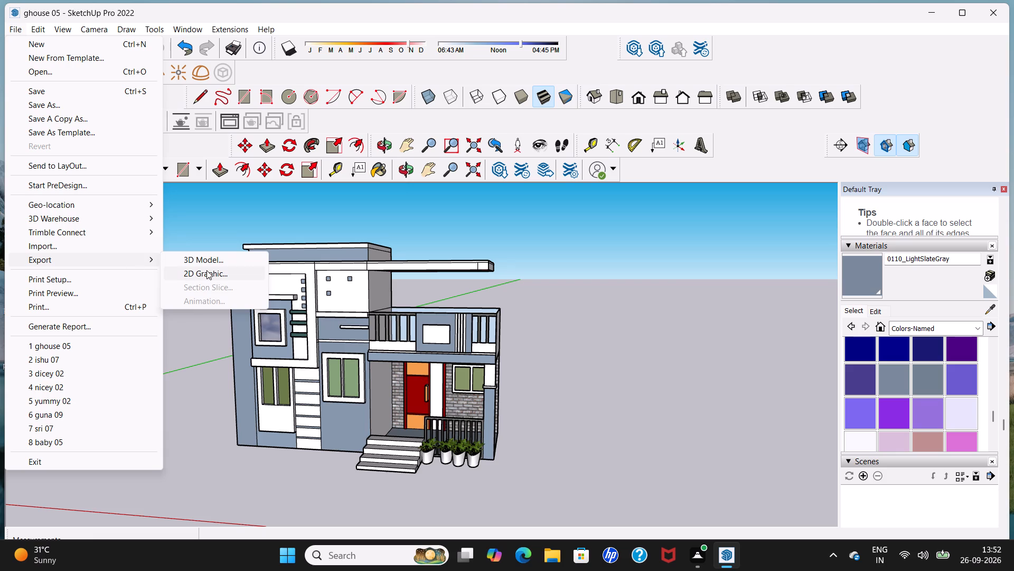
{"action": "left_click", "coordinate": [206, 270]}
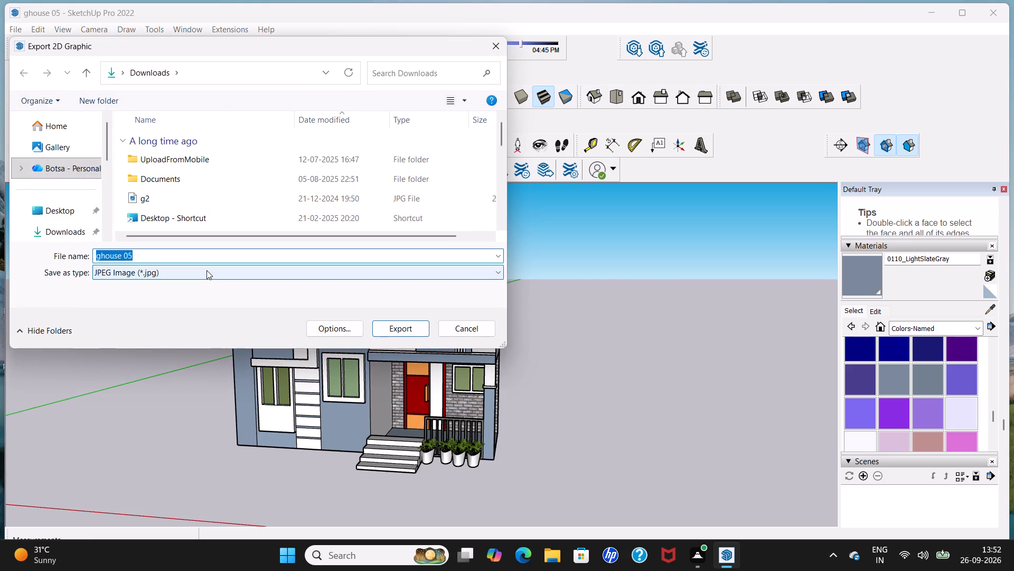
{"action": "left_click", "coordinate": [163, 259]}
{"action": "key", "text": "space"}
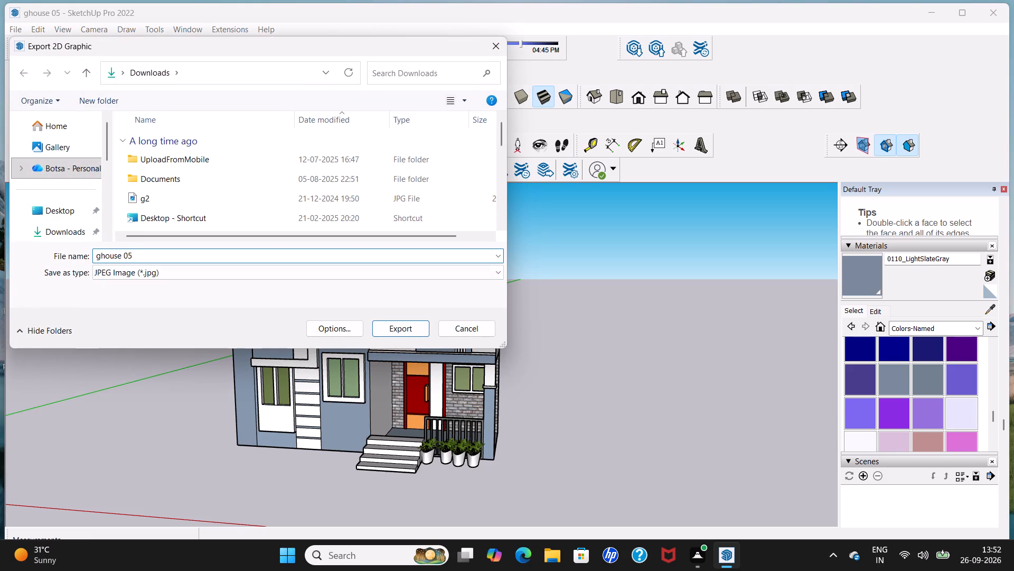
{"action": "key", "text": "p"}
{"action": "type", "text": "DF"}
{"action": "left_click", "coordinate": [401, 332]}
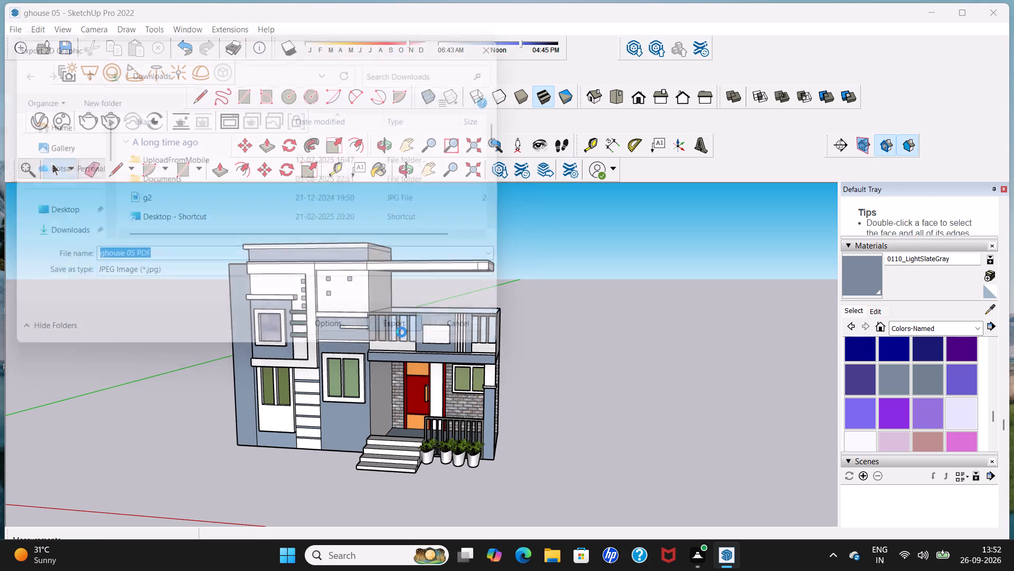